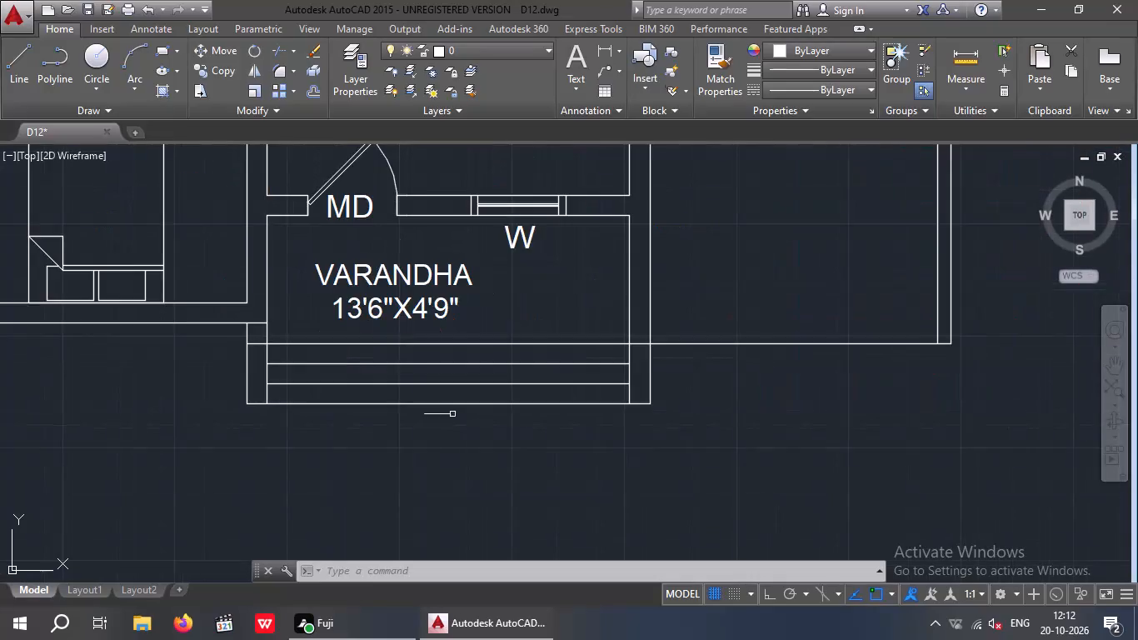
# Add the multiline text STEPS at 8" height just below the front steps of the VARANDHA.
pyautogui.scroll(1, 455, 428)
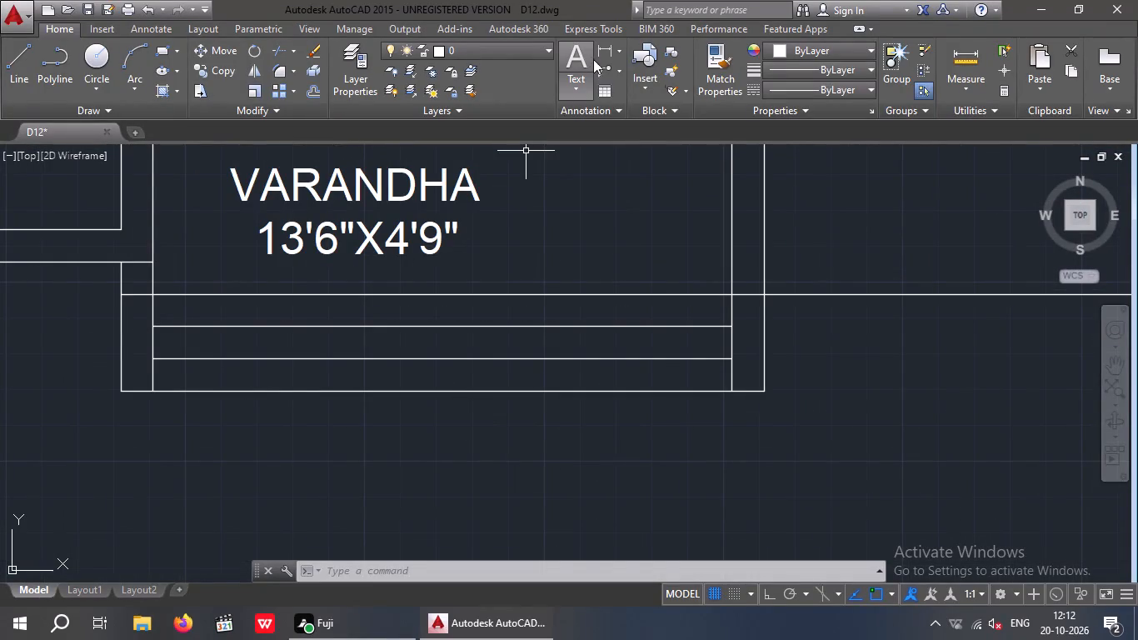
pyautogui.click(576, 62)
pyautogui.moveTo(437, 410); pyautogui.dragTo(489, 430)
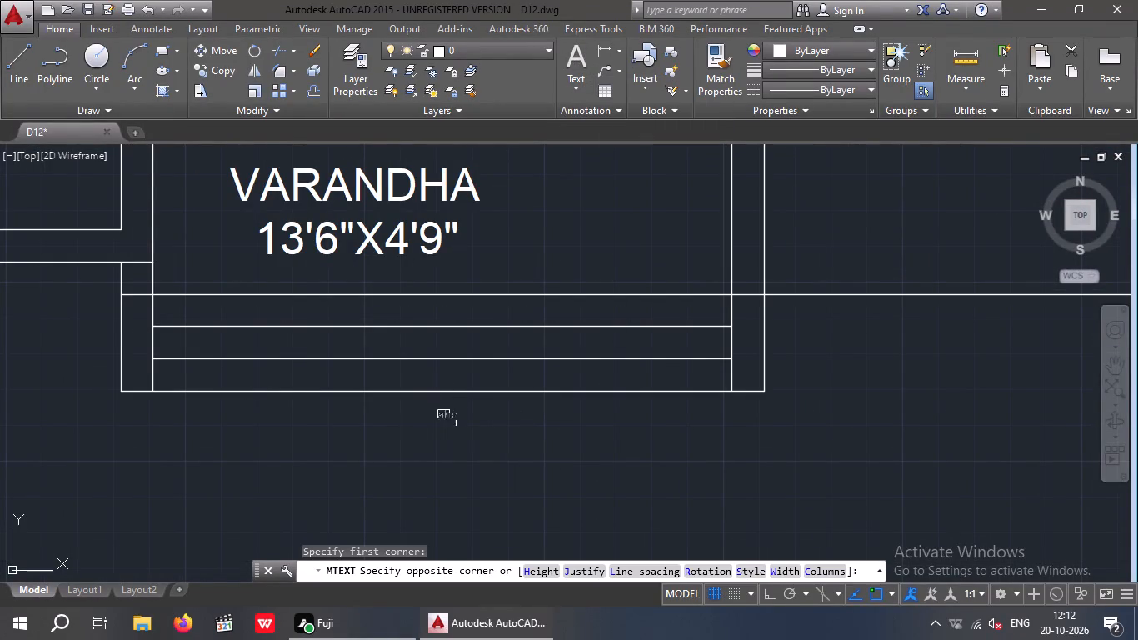
pyautogui.click(880, 484)
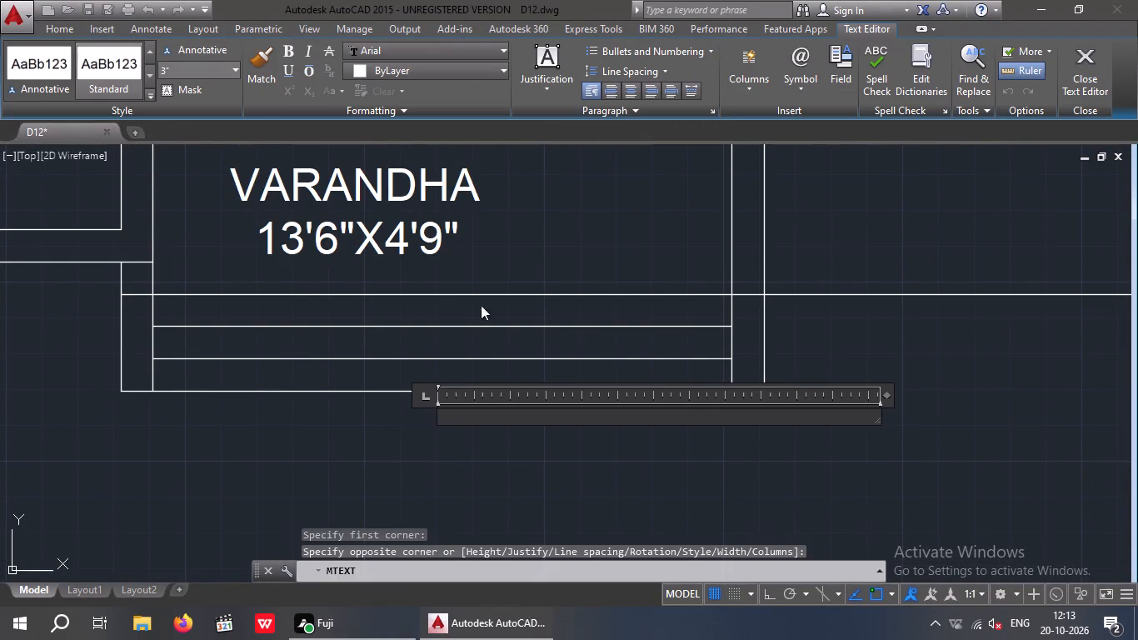
pyautogui.click(173, 69)
pyautogui.write('8"')
pyautogui.press('Return')
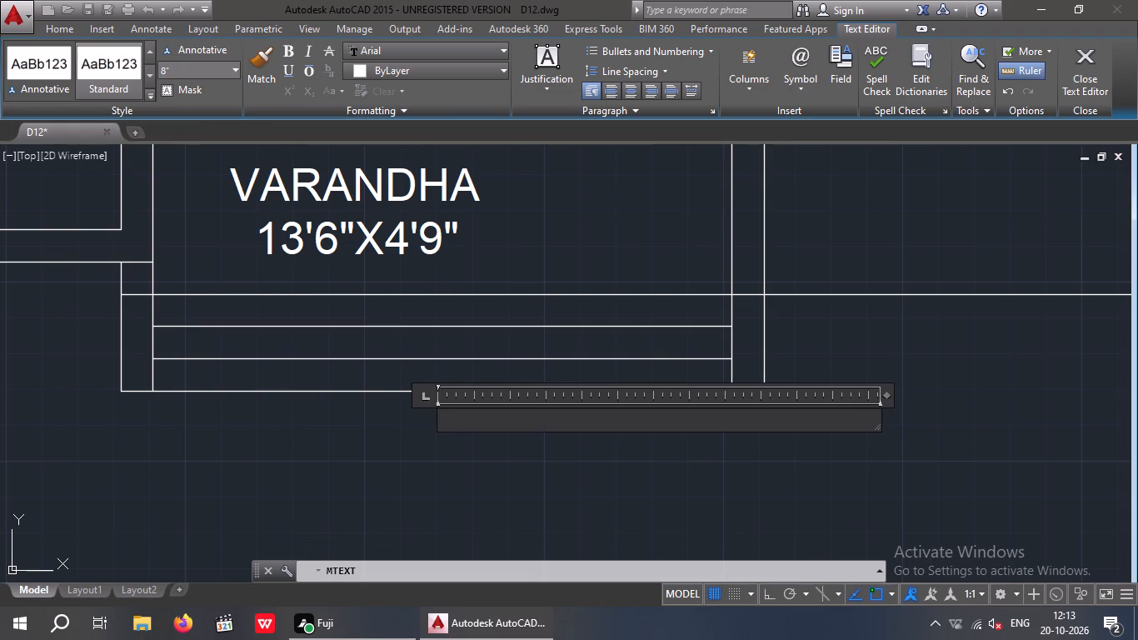
pyautogui.write('STR')
pyautogui.press('BackSpace')
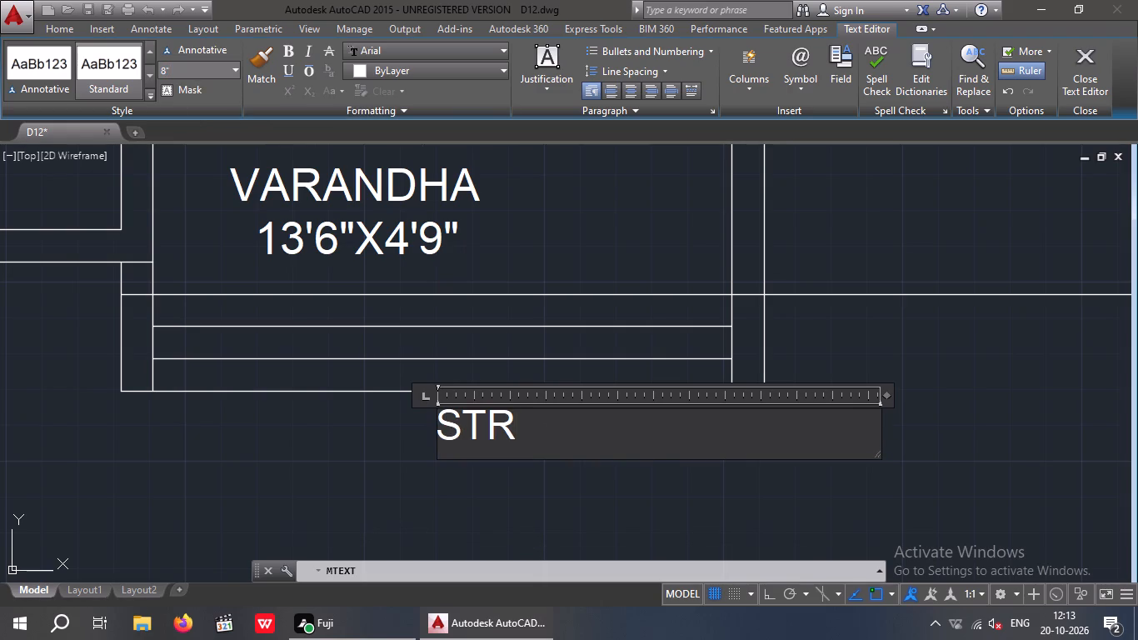
pyautogui.press('e')
pyautogui.write('PS')
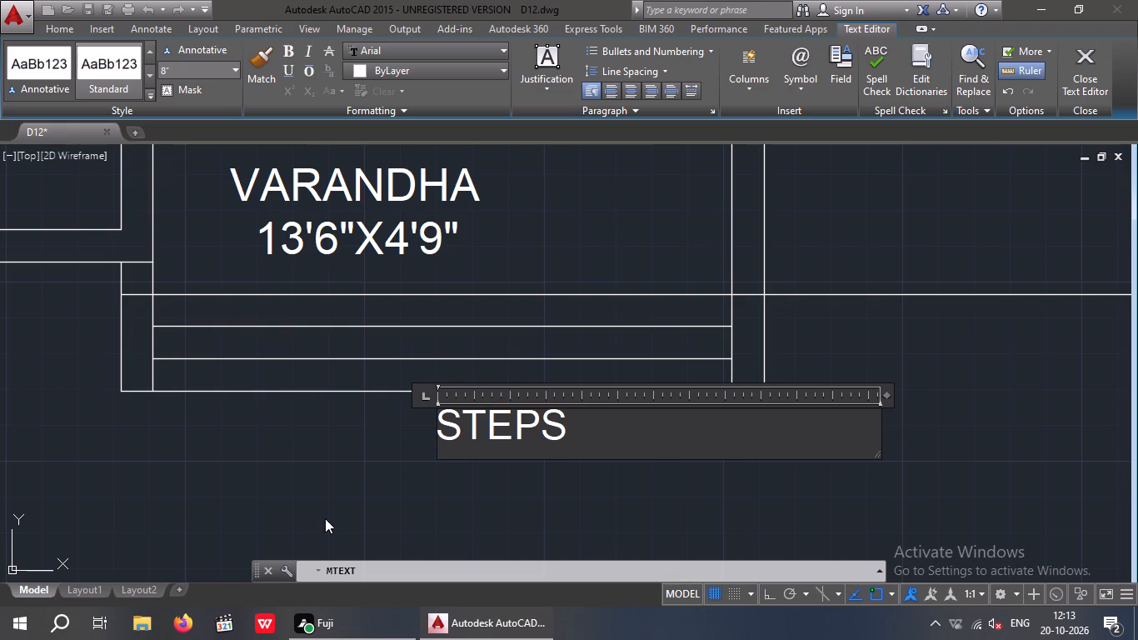
pyautogui.click(354, 409)
# Move the STEPS label horizontally about 1'-9" towards the bedroom side, centring it beneath the front steps.
pyautogui.scroll(-3, 427, 421)
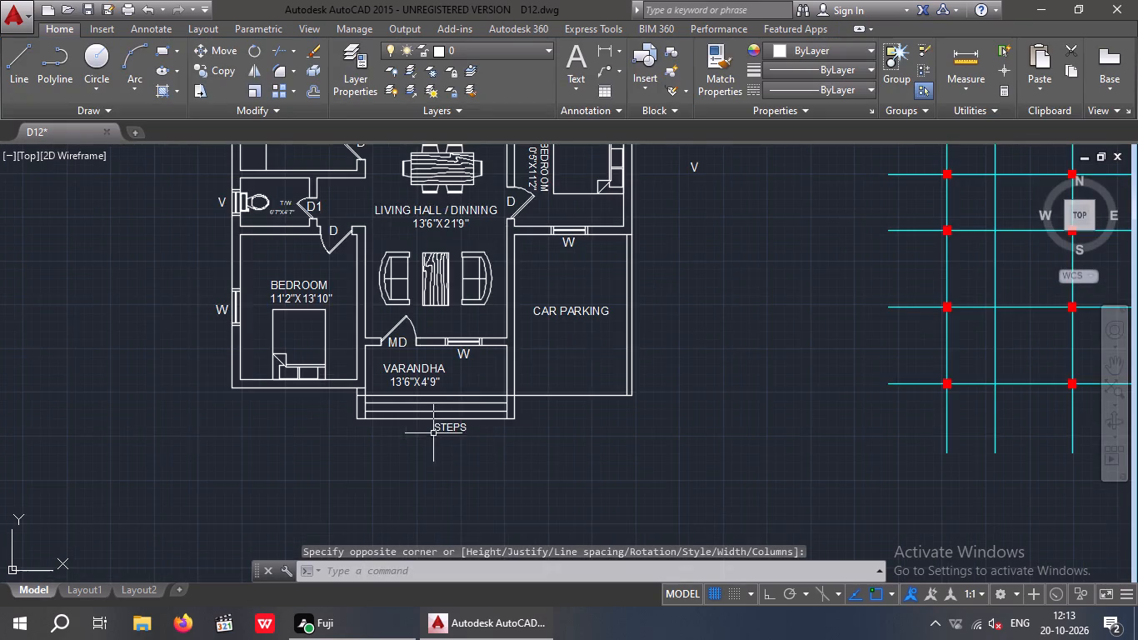
pyautogui.scroll(3, 428, 422)
pyautogui.moveTo(616, 437); pyautogui.dragTo(532, 468)
pyautogui.click(442, 470)
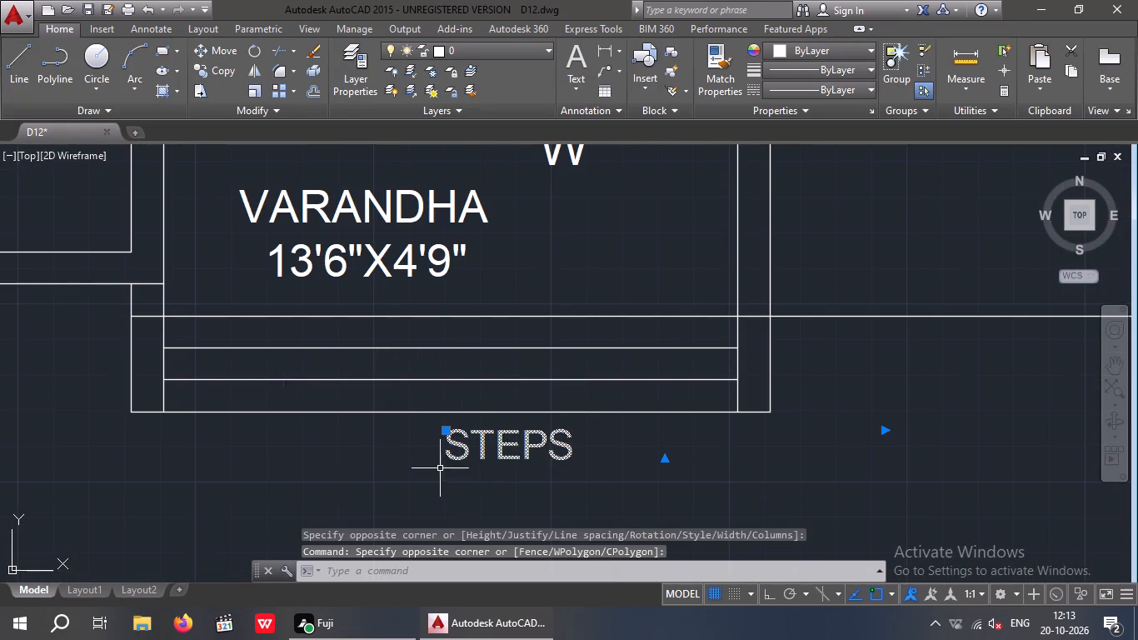
pyautogui.click(219, 46)
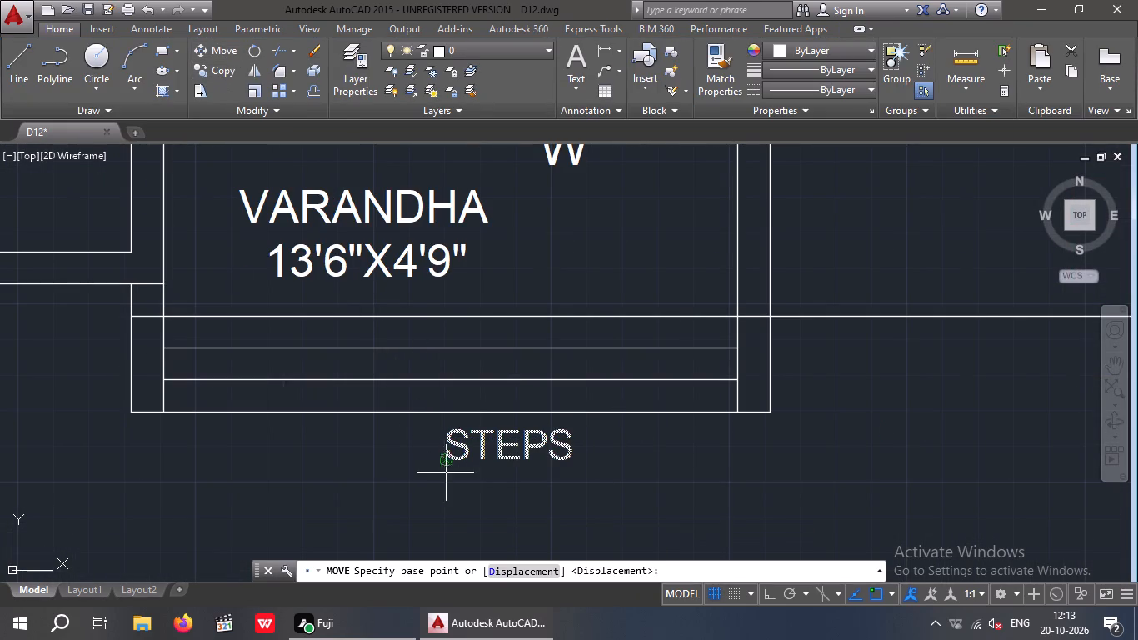
pyautogui.click(447, 462)
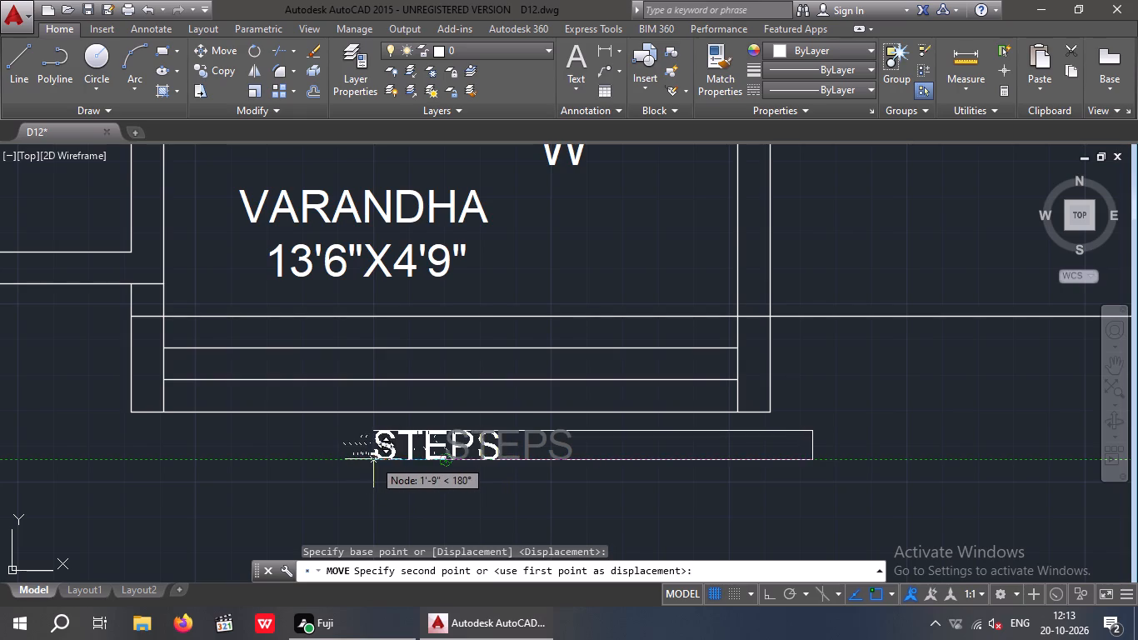
pyautogui.click(374, 458)
pyautogui.scroll(-3, 407, 452)
pyautogui.moveTo(441, 460); pyautogui.dragTo(456, 427, button='middle')
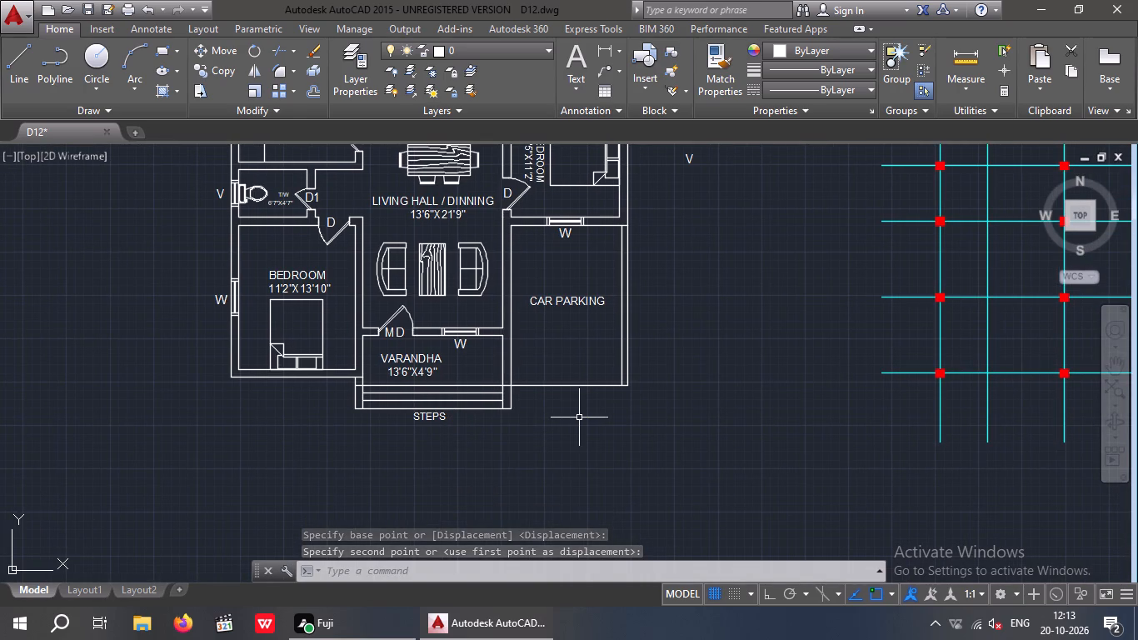
pyautogui.press('Escape')
pyautogui.press('Escape')
# Copy the STEPS label to the open space at the foot of the staircase, between the kitchen and the PUJA ROOM.
pyautogui.scroll(-1, 567, 420)
pyautogui.moveTo(567, 478); pyautogui.dragTo(562, 507, button='middle')
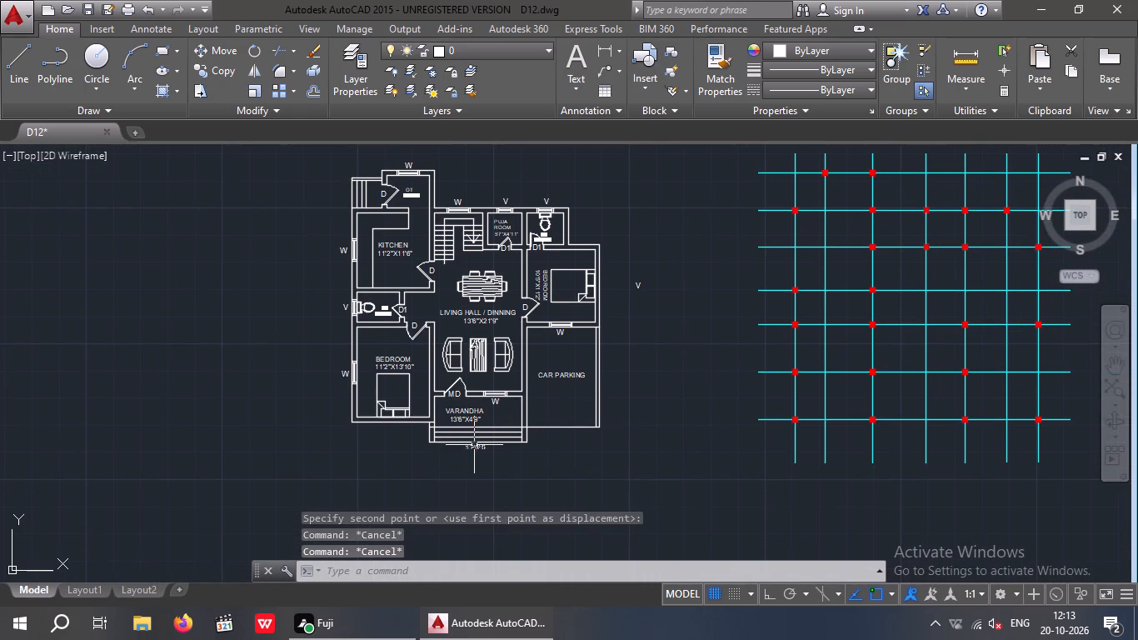
pyautogui.scroll(6, 473, 449)
pyautogui.moveTo(747, 382); pyautogui.dragTo(463, 442)
pyautogui.click(356, 457)
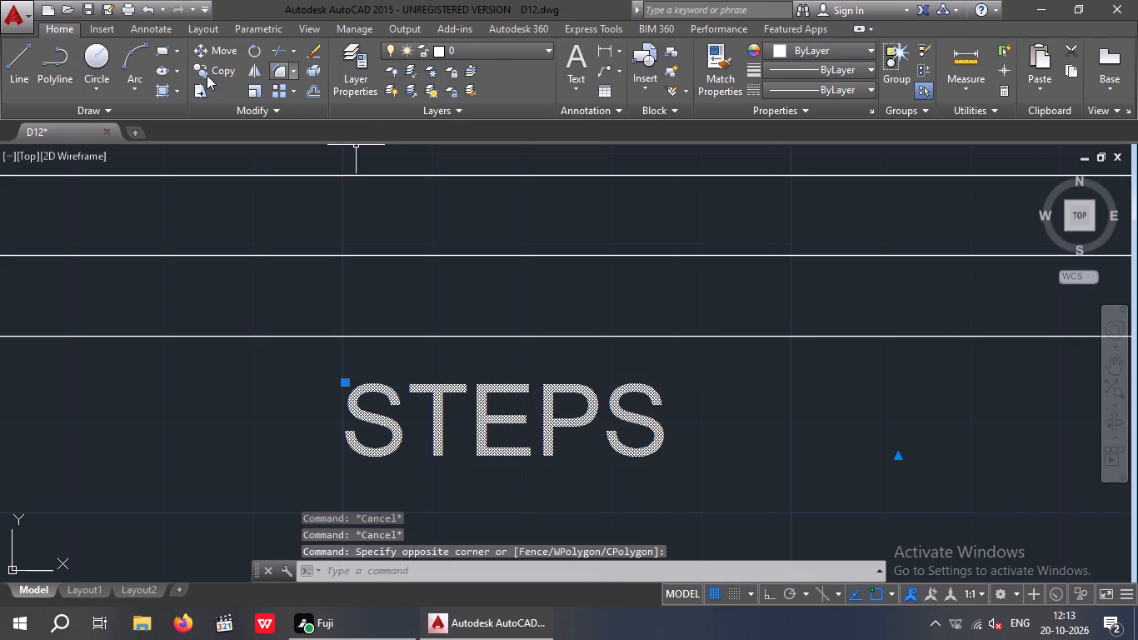
pyautogui.click(211, 74)
pyautogui.click(359, 460)
pyautogui.scroll(-1, 386, 456)
pyautogui.moveTo(386, 455); pyautogui.dragTo(402, 639, button='middle')
pyautogui.scroll(-5, 397, 627)
pyautogui.moveTo(382, 362); pyautogui.dragTo(384, 602, button='middle')
pyautogui.scroll(3, 360, 358)
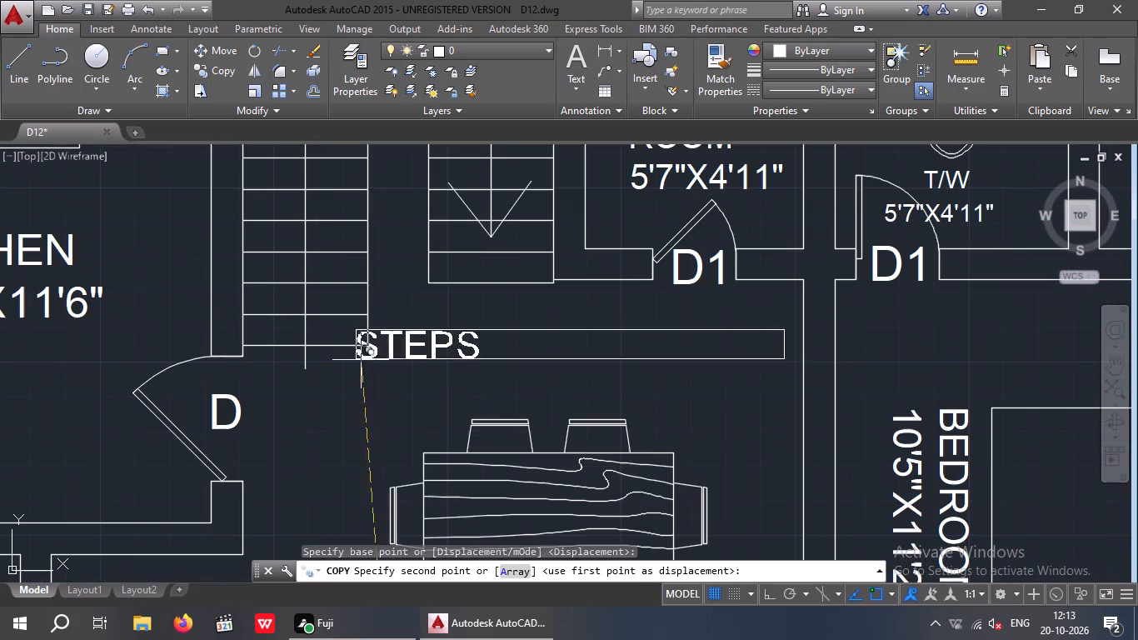
pyautogui.scroll(2, 385, 329)
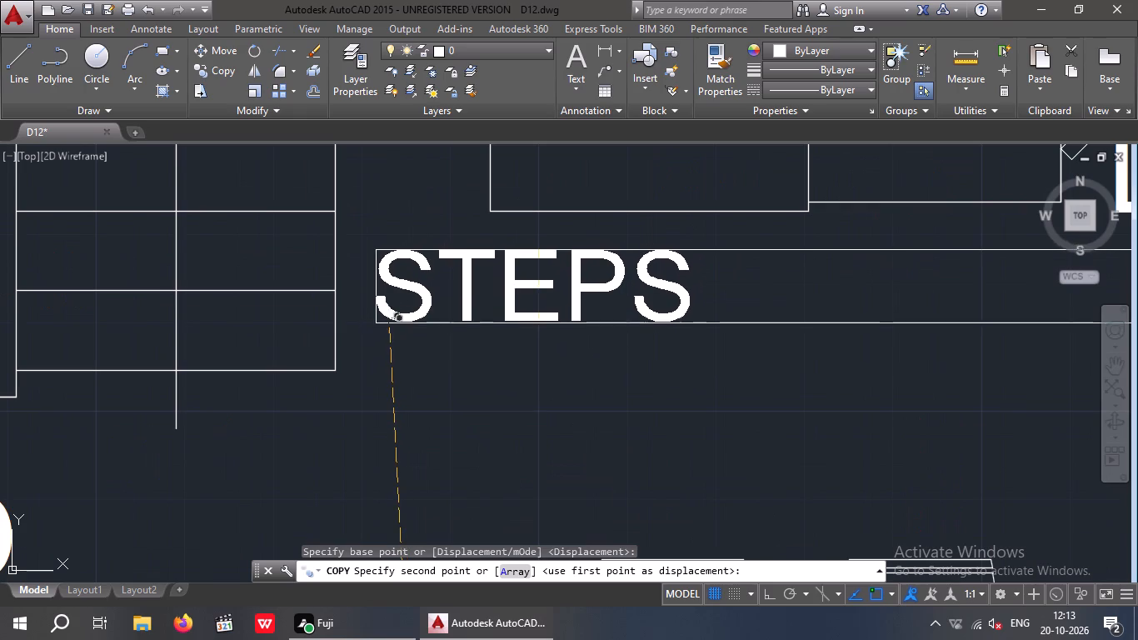
pyautogui.click(384, 314)
pyautogui.press('Escape')
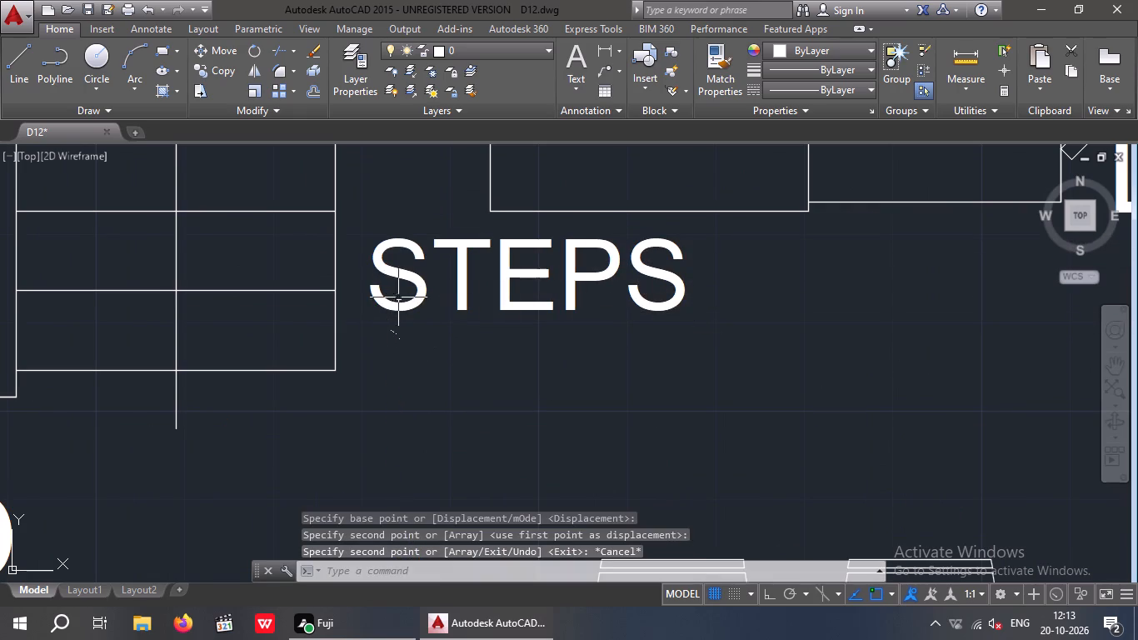
# Change the text of the copied label beside the staircase to STAIRE.
pyautogui.doubleClick(409, 300)
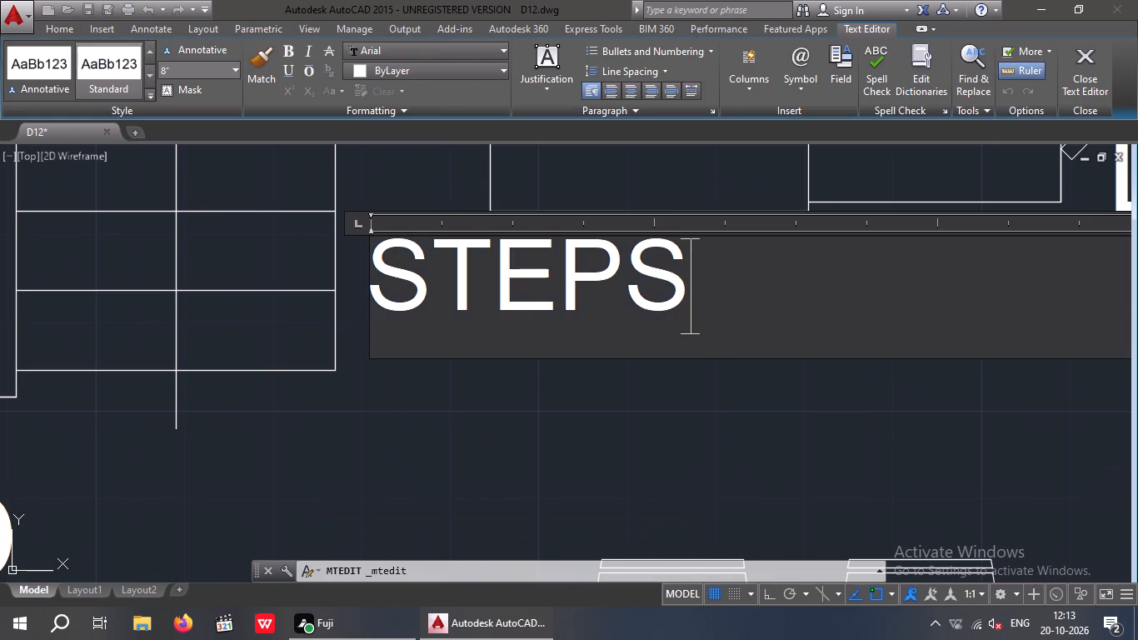
pyautogui.click(716, 285)
pyautogui.press('BackSpace')
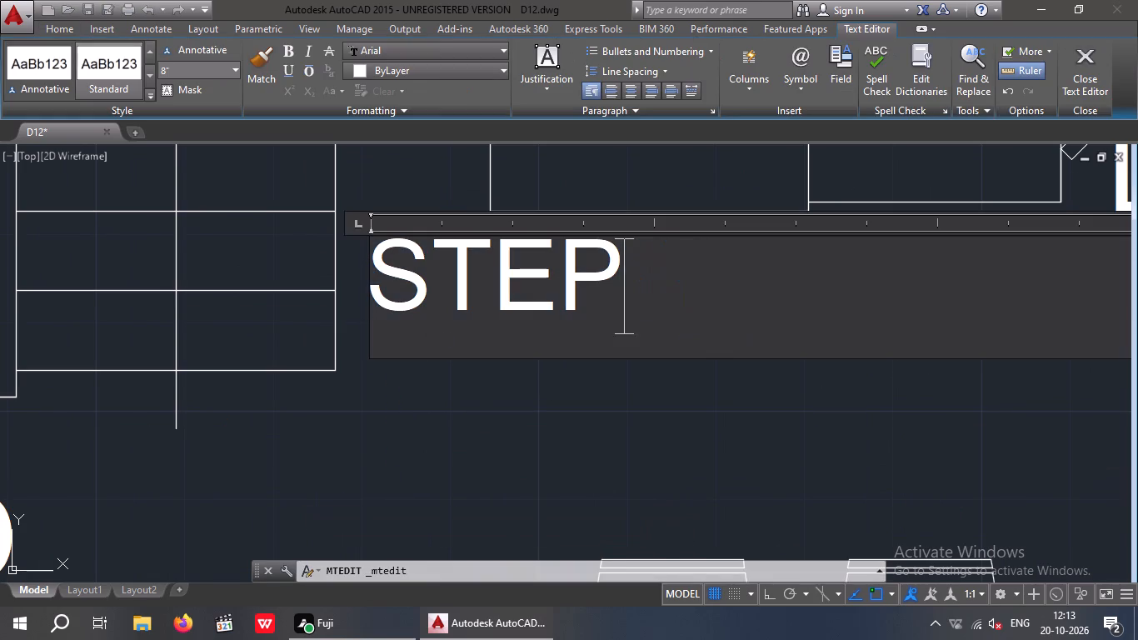
pyautogui.press('BackSpace')
pyautogui.press('BackSpace')
pyautogui.press('BackSpace')
pyautogui.write('TAI')
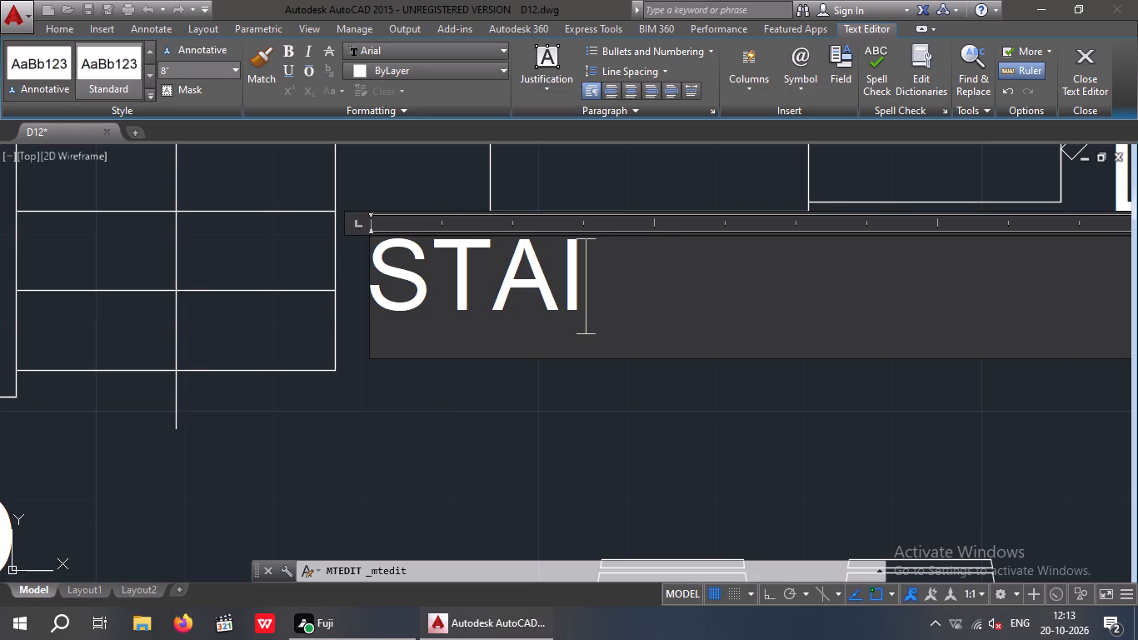
pyautogui.write('RE')
pyautogui.click(511, 425)
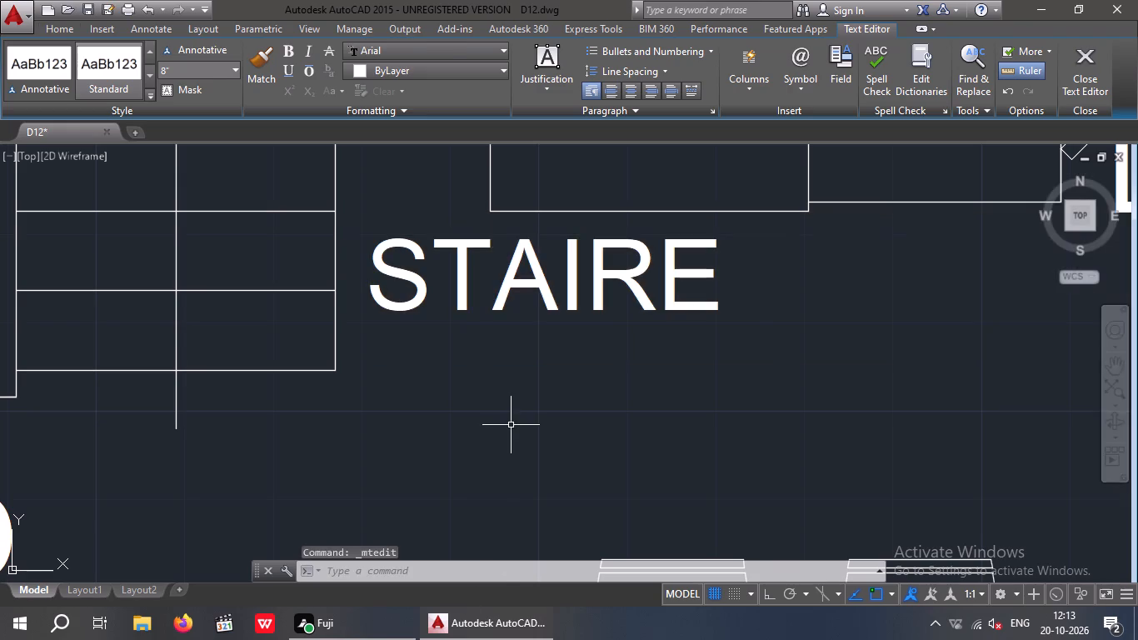
pyautogui.scroll(-3, 522, 429)
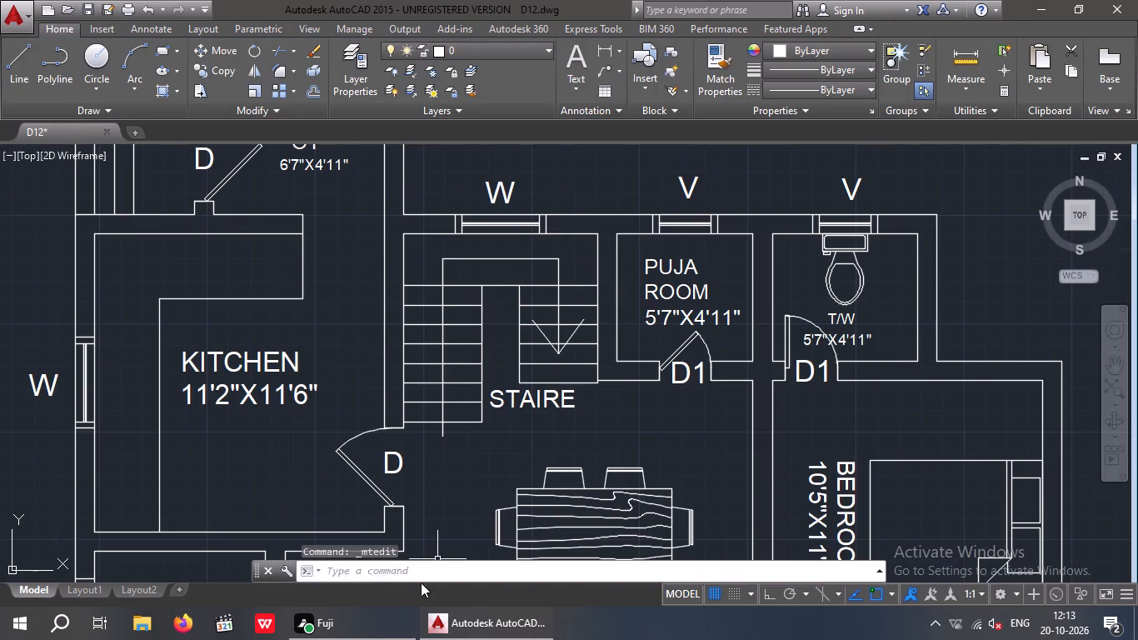
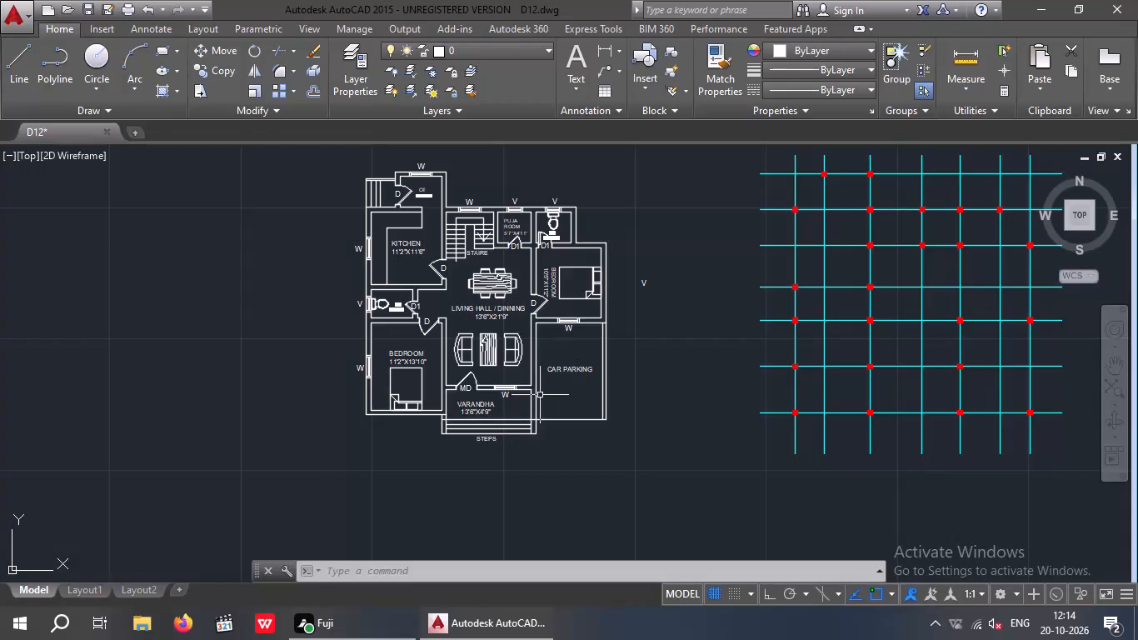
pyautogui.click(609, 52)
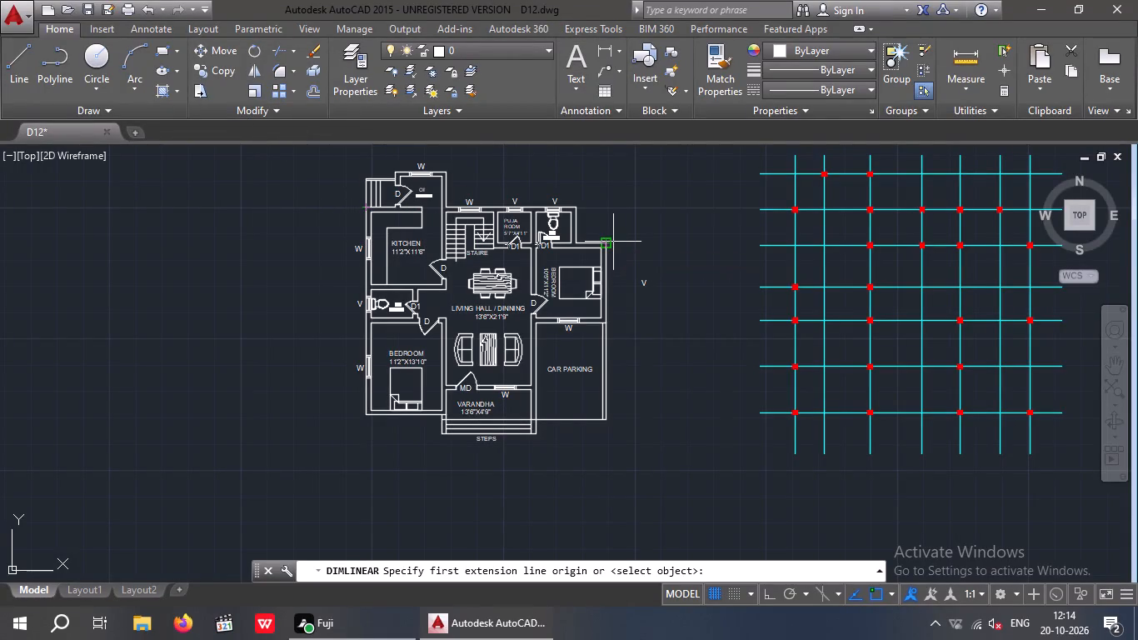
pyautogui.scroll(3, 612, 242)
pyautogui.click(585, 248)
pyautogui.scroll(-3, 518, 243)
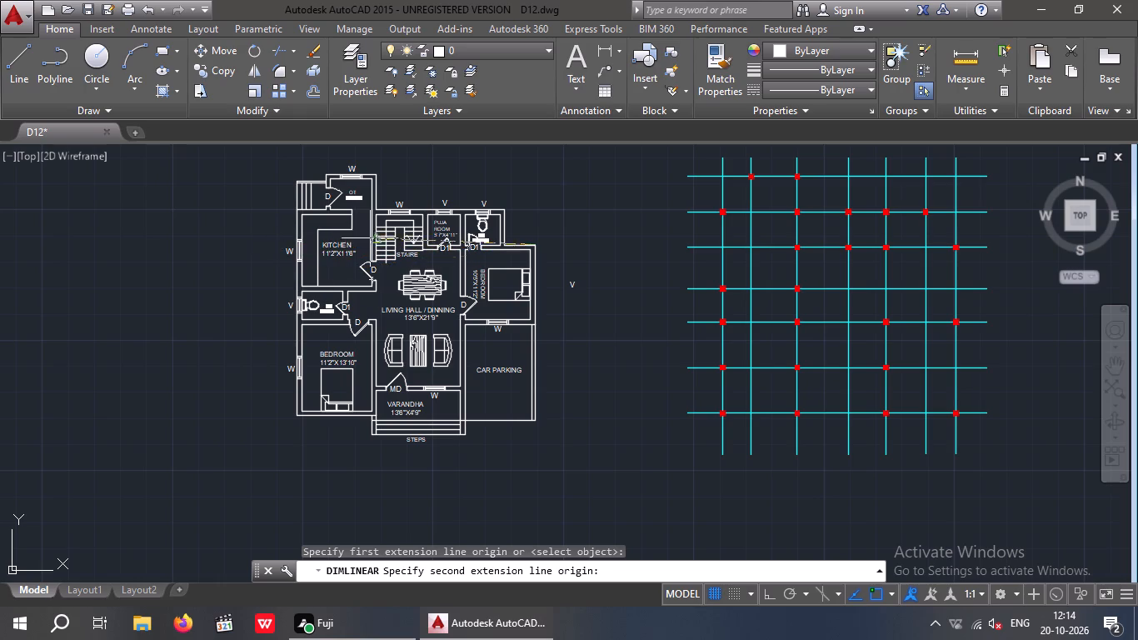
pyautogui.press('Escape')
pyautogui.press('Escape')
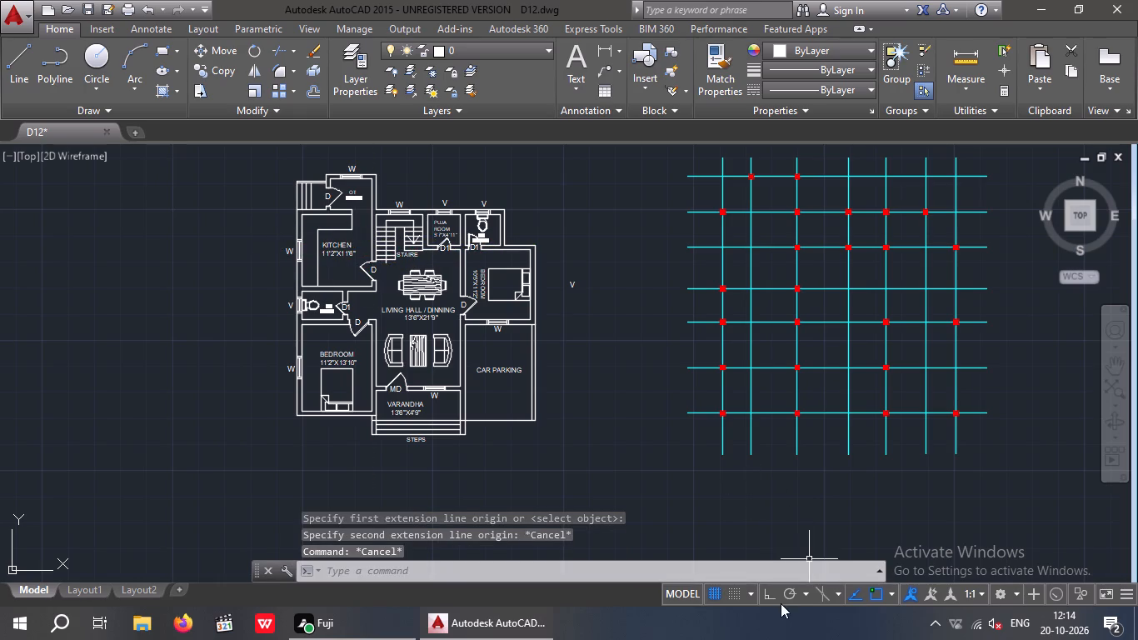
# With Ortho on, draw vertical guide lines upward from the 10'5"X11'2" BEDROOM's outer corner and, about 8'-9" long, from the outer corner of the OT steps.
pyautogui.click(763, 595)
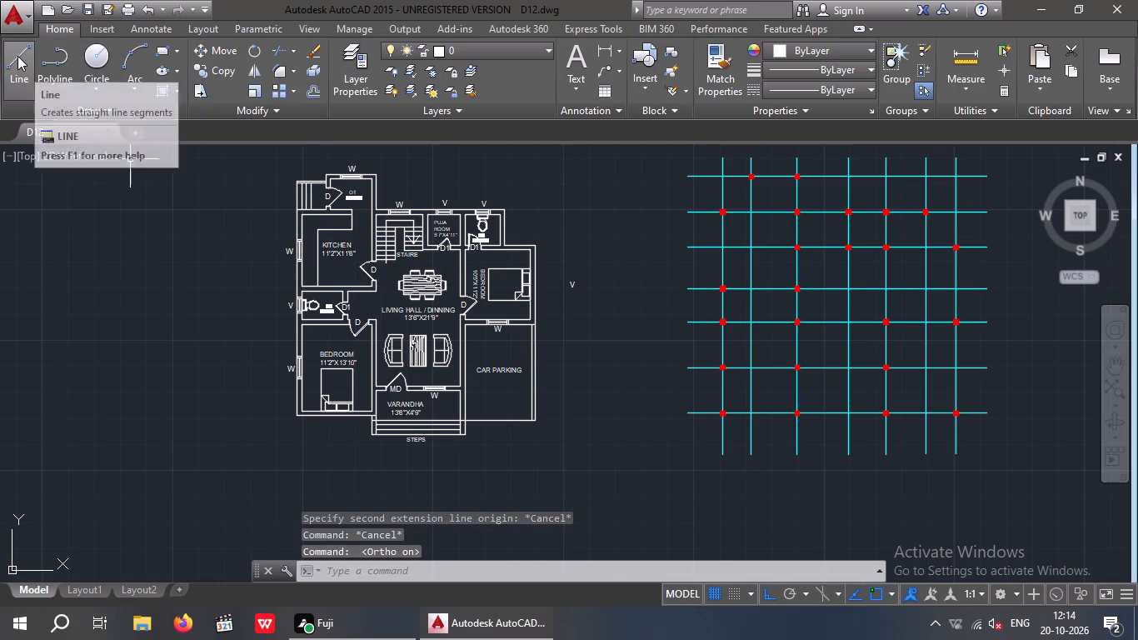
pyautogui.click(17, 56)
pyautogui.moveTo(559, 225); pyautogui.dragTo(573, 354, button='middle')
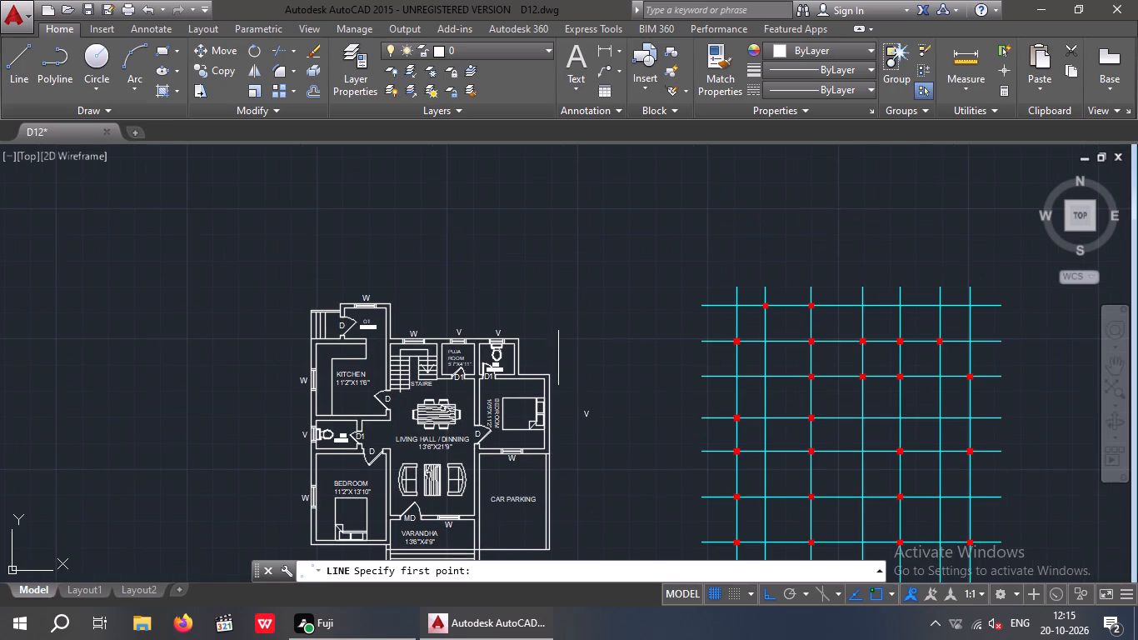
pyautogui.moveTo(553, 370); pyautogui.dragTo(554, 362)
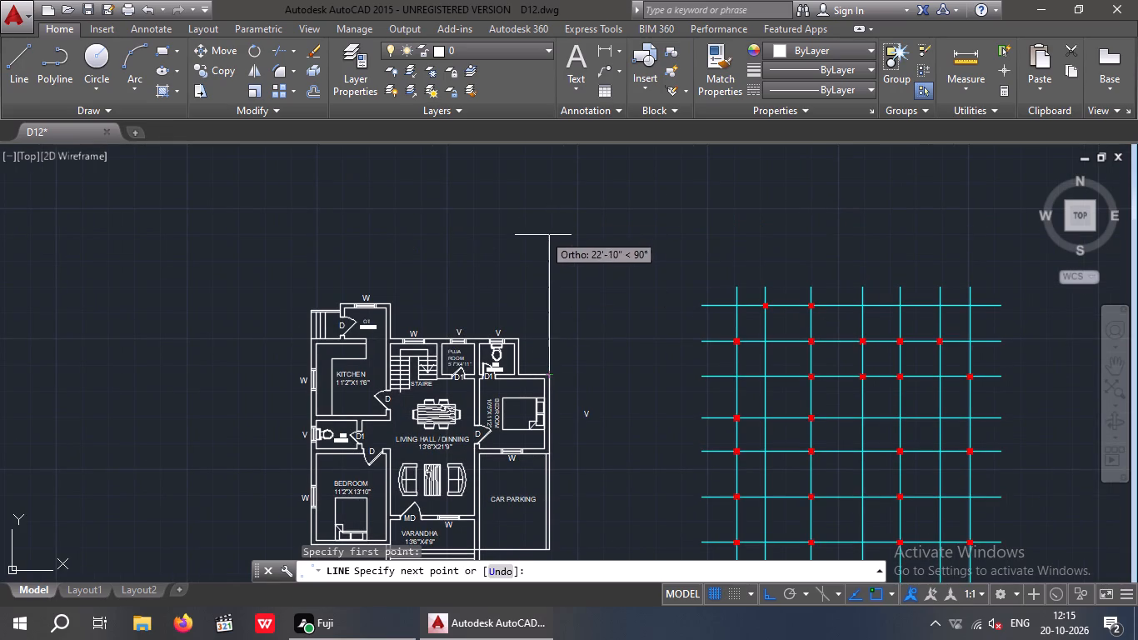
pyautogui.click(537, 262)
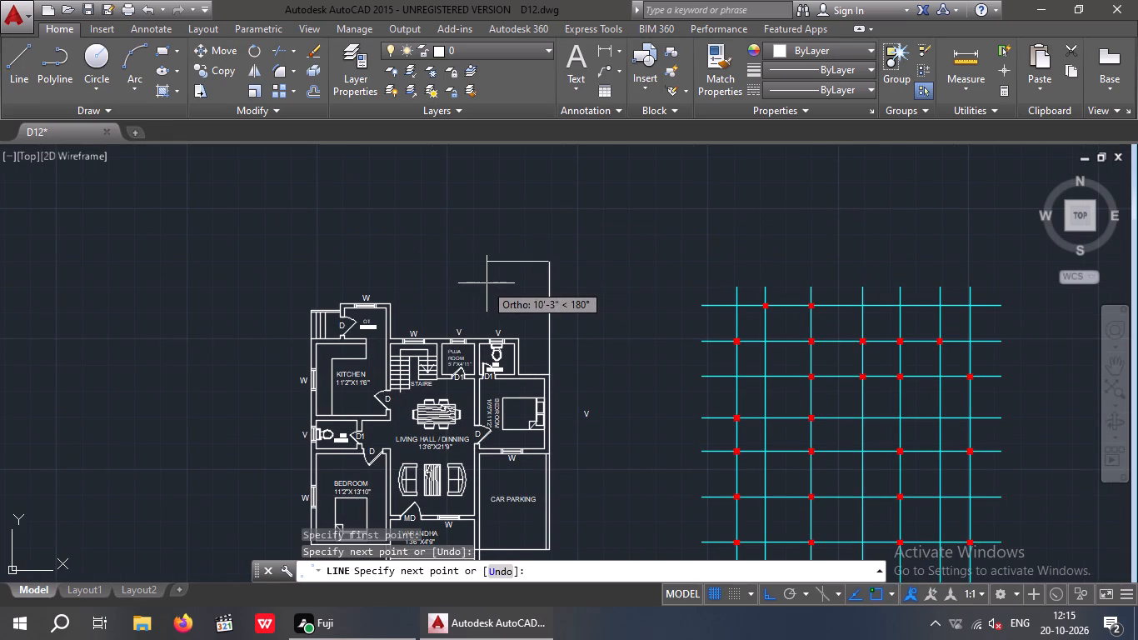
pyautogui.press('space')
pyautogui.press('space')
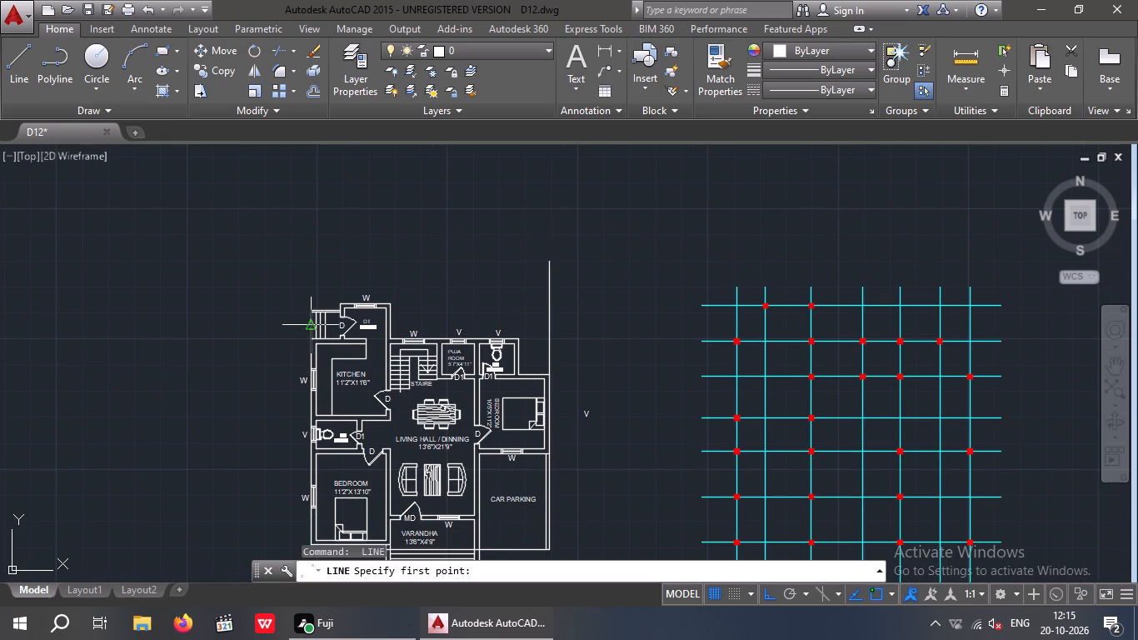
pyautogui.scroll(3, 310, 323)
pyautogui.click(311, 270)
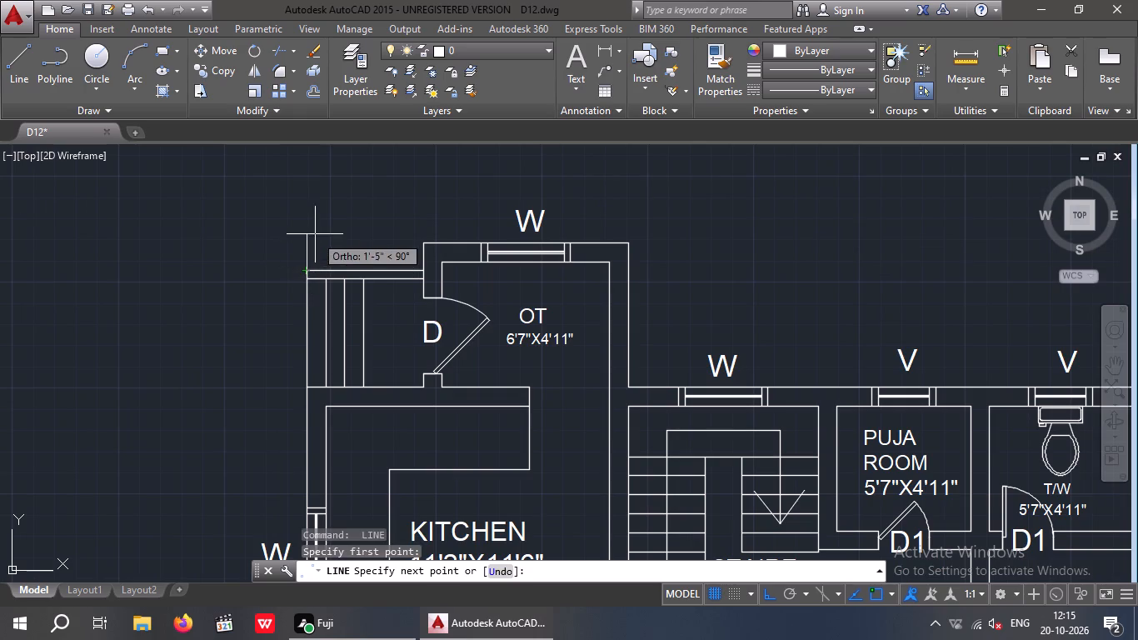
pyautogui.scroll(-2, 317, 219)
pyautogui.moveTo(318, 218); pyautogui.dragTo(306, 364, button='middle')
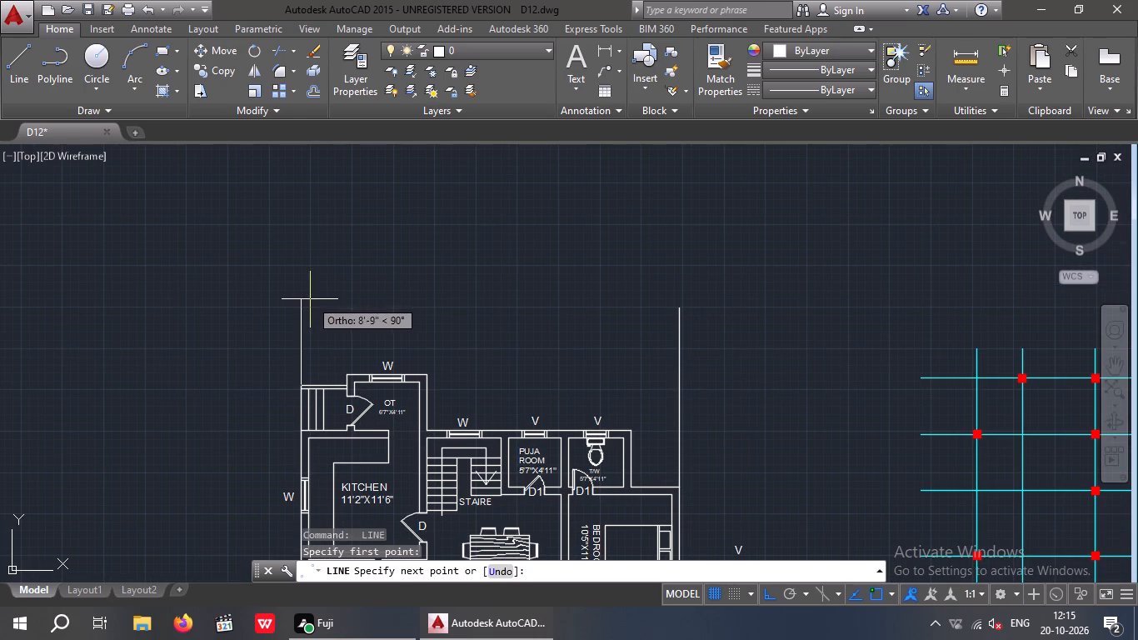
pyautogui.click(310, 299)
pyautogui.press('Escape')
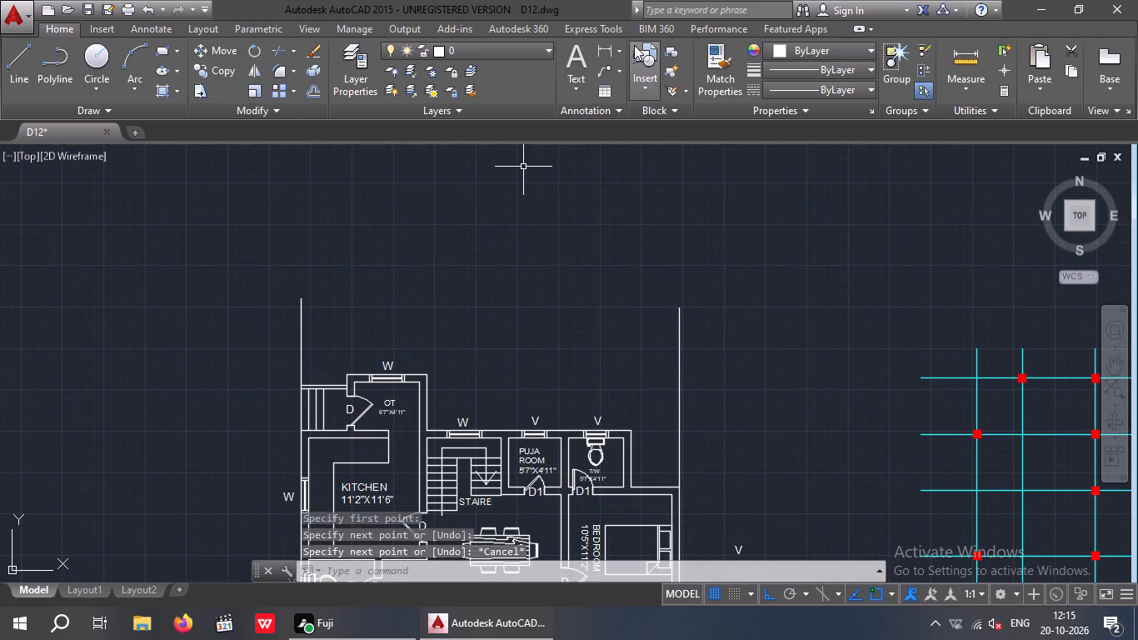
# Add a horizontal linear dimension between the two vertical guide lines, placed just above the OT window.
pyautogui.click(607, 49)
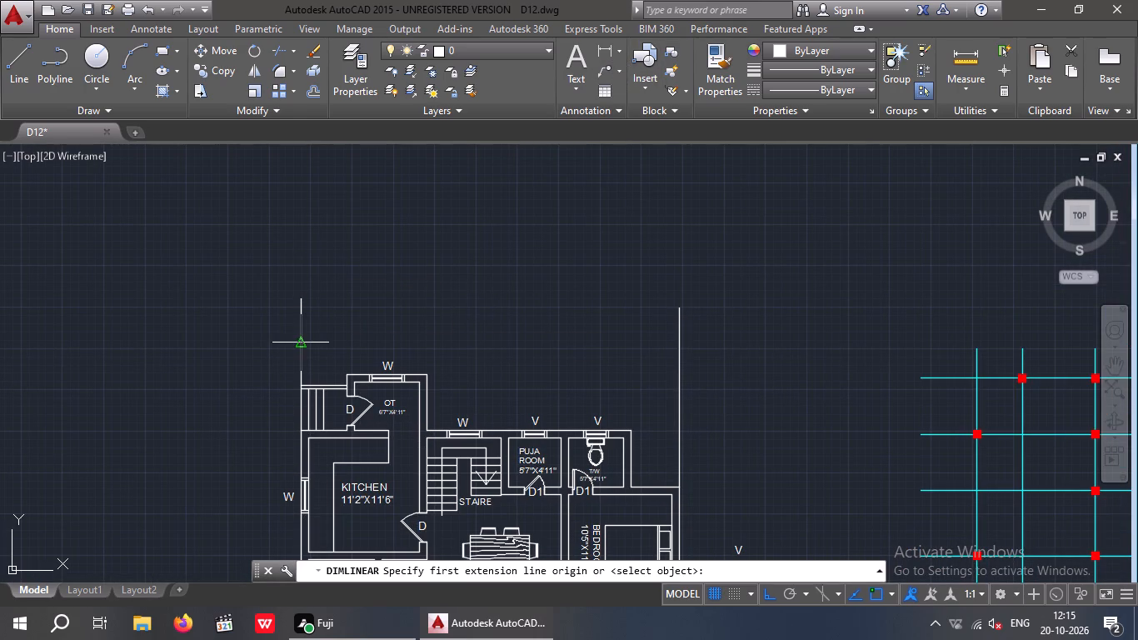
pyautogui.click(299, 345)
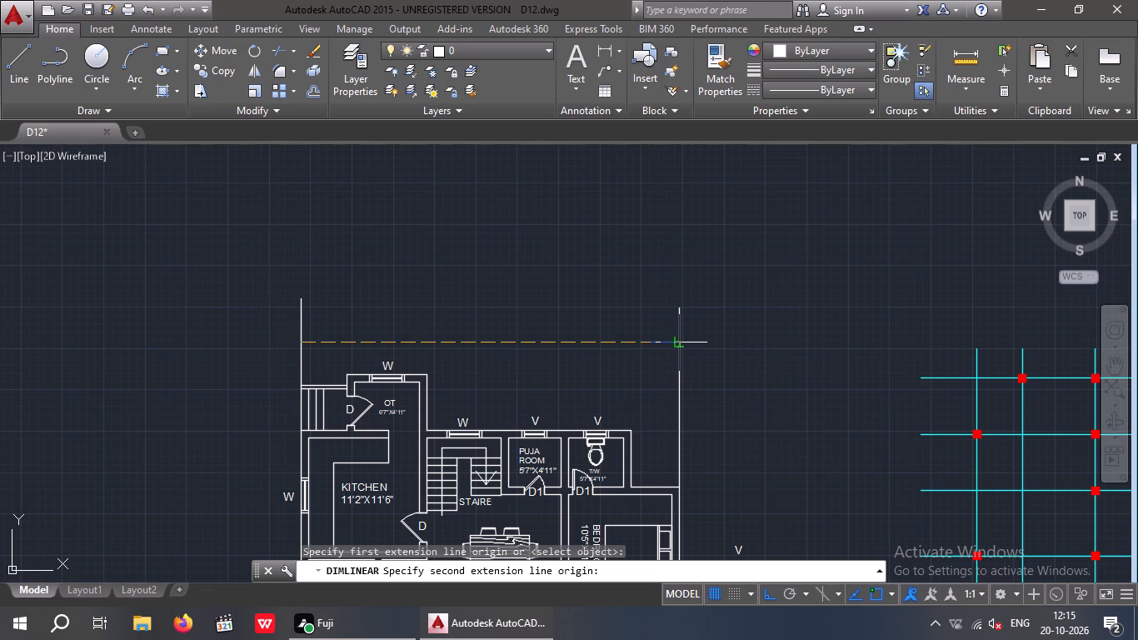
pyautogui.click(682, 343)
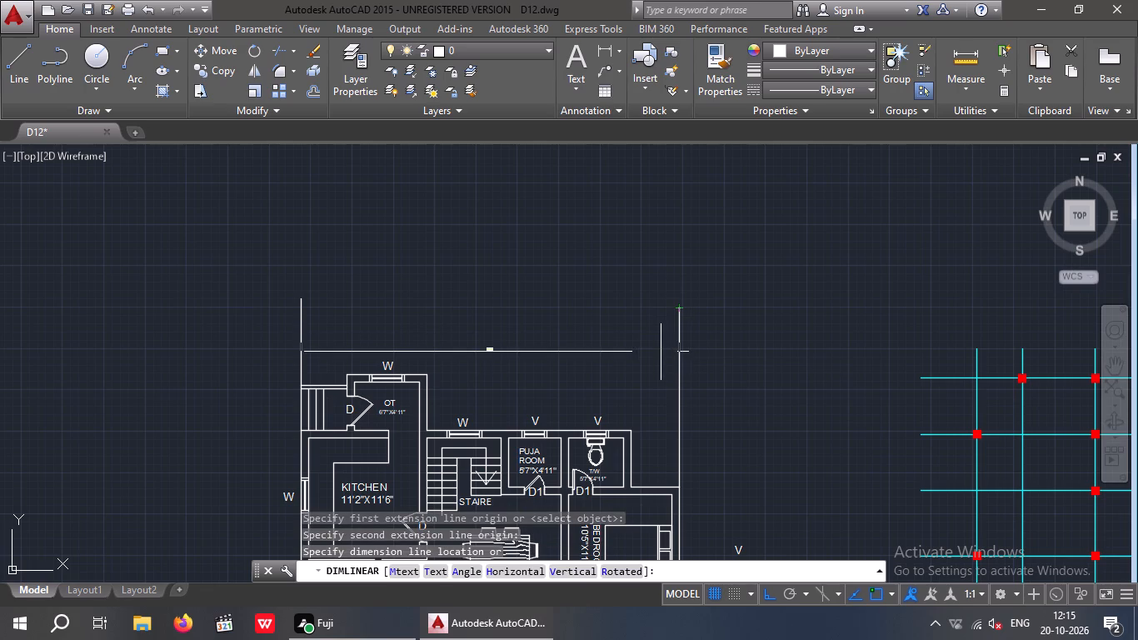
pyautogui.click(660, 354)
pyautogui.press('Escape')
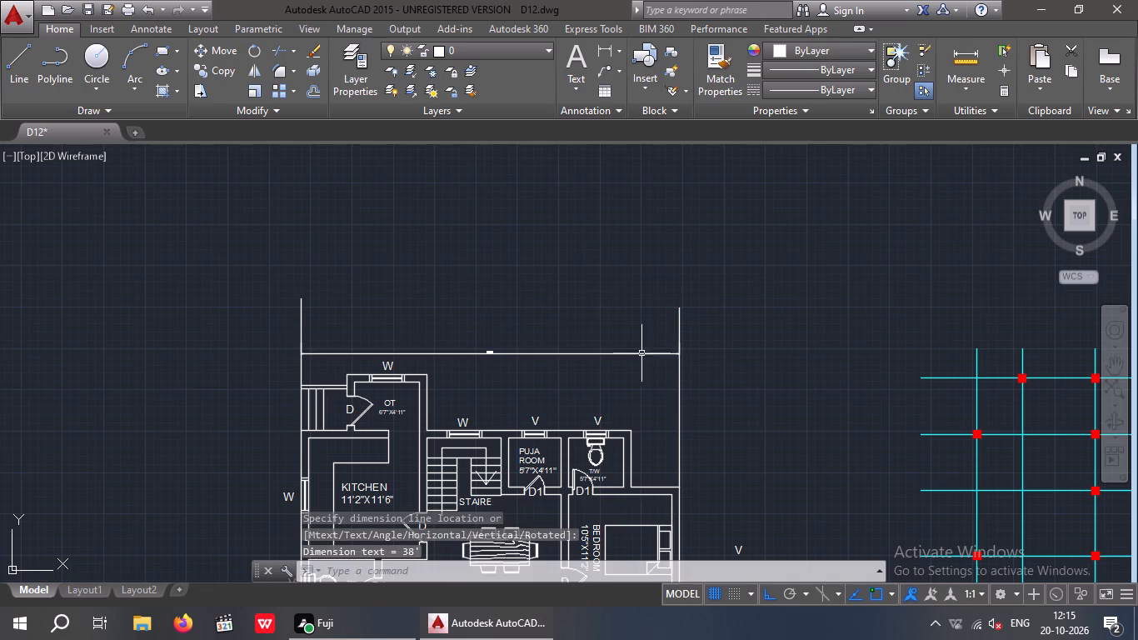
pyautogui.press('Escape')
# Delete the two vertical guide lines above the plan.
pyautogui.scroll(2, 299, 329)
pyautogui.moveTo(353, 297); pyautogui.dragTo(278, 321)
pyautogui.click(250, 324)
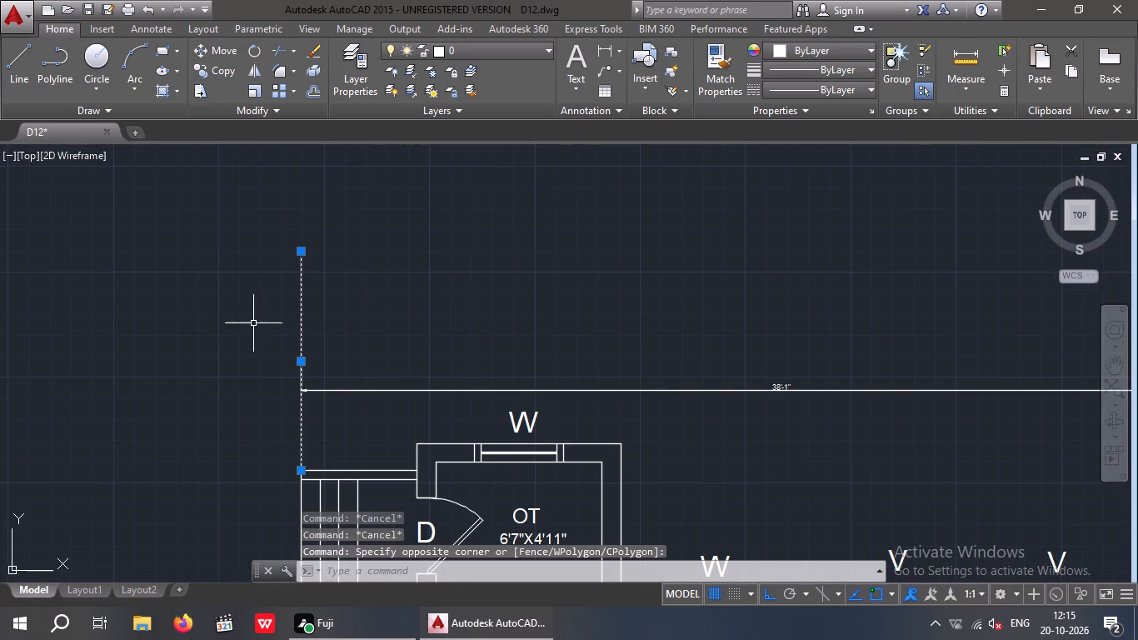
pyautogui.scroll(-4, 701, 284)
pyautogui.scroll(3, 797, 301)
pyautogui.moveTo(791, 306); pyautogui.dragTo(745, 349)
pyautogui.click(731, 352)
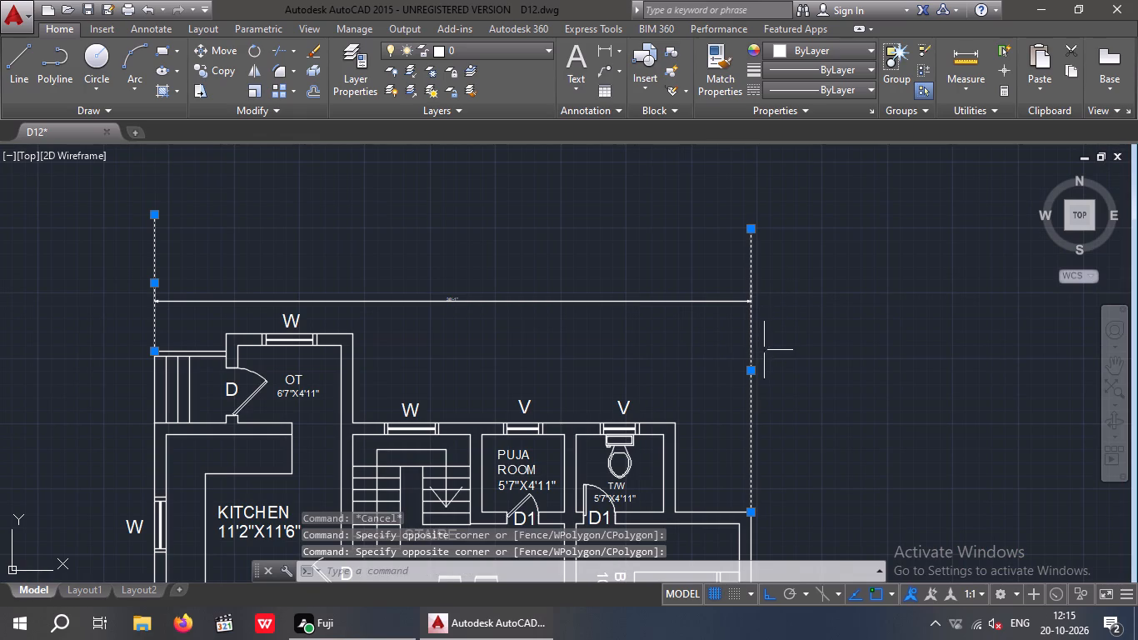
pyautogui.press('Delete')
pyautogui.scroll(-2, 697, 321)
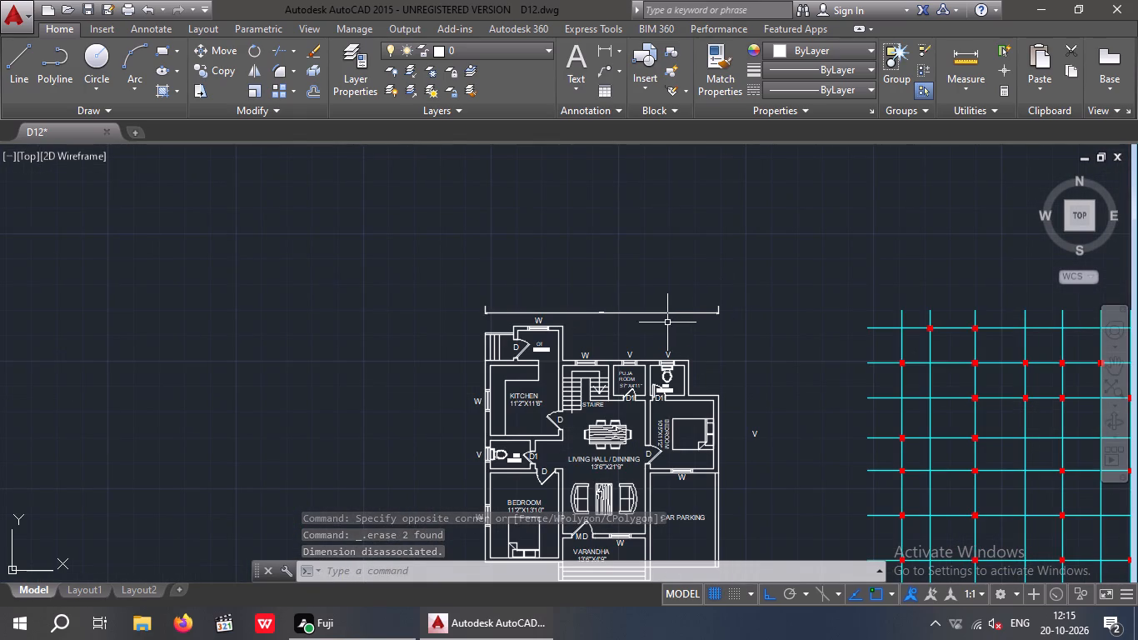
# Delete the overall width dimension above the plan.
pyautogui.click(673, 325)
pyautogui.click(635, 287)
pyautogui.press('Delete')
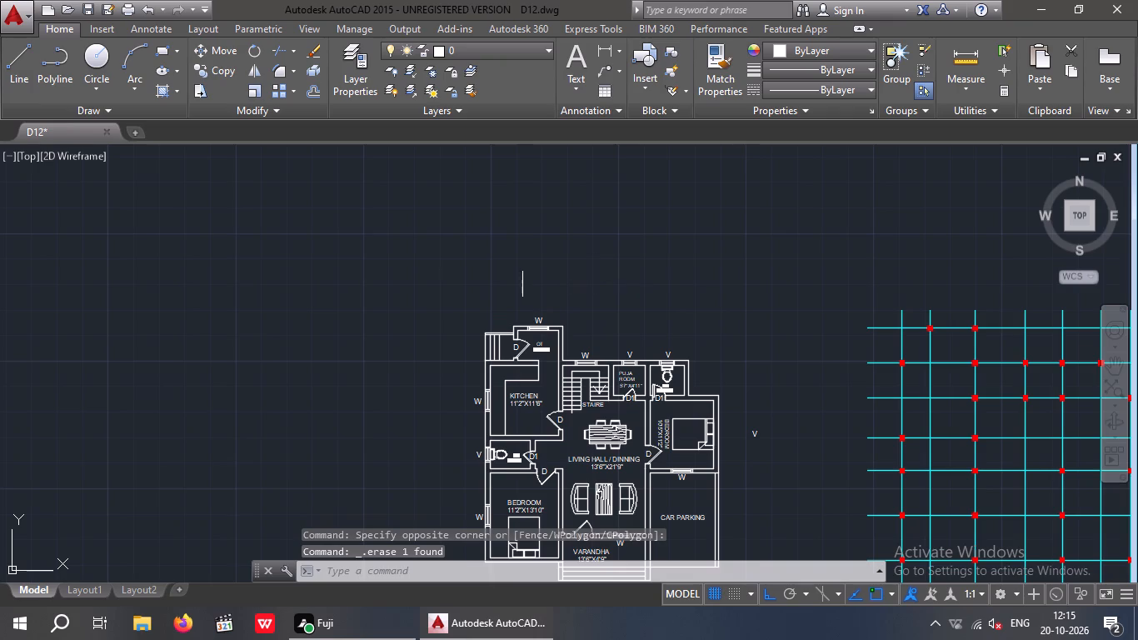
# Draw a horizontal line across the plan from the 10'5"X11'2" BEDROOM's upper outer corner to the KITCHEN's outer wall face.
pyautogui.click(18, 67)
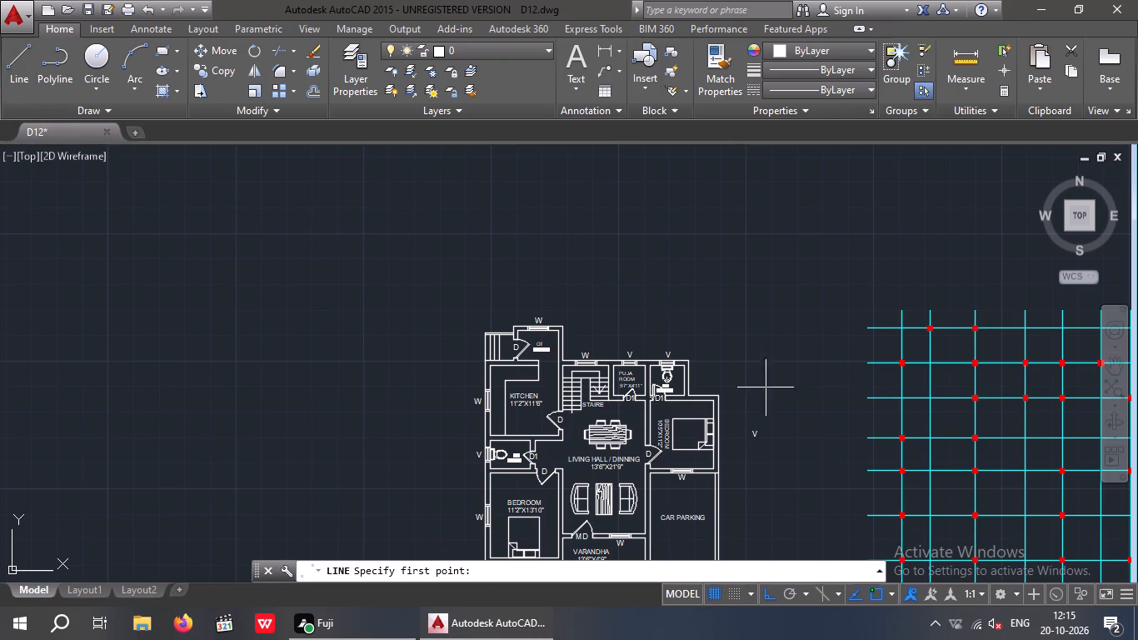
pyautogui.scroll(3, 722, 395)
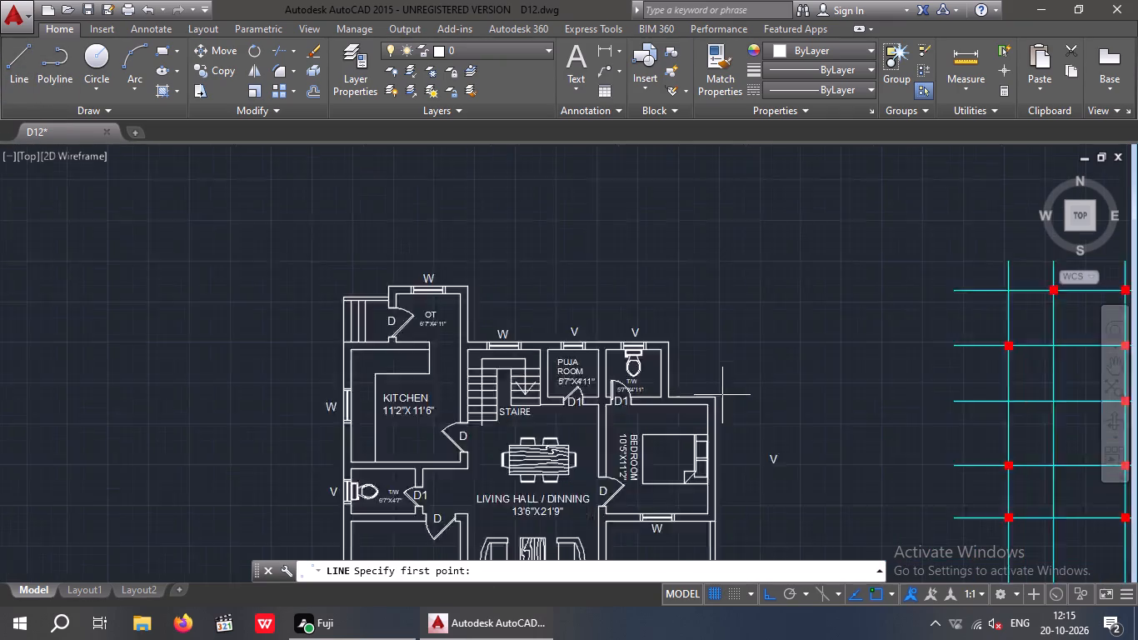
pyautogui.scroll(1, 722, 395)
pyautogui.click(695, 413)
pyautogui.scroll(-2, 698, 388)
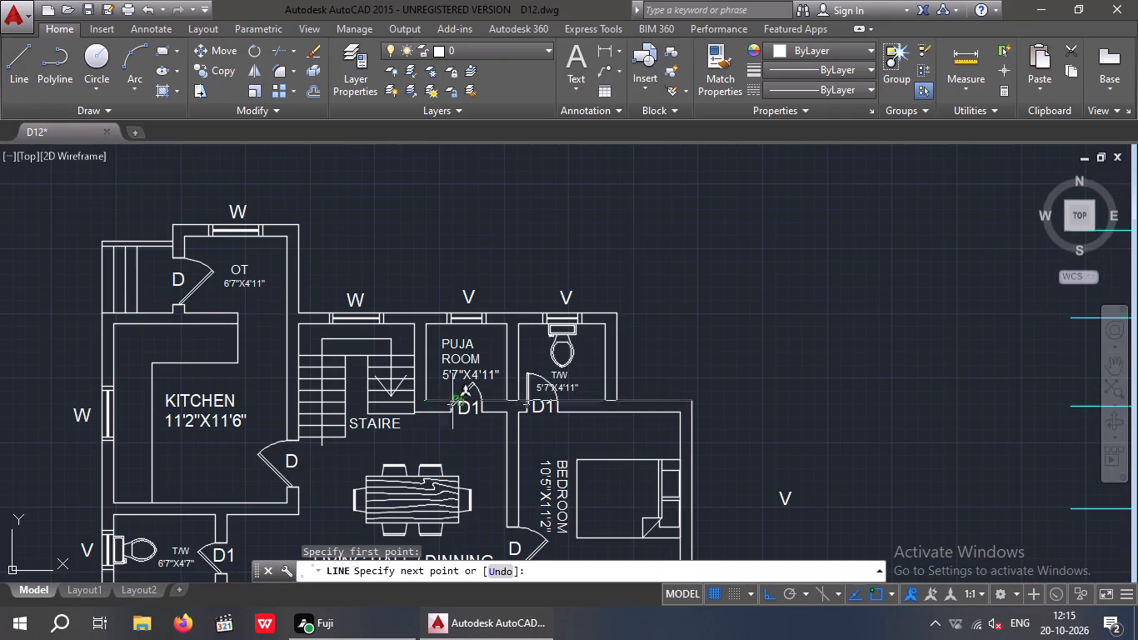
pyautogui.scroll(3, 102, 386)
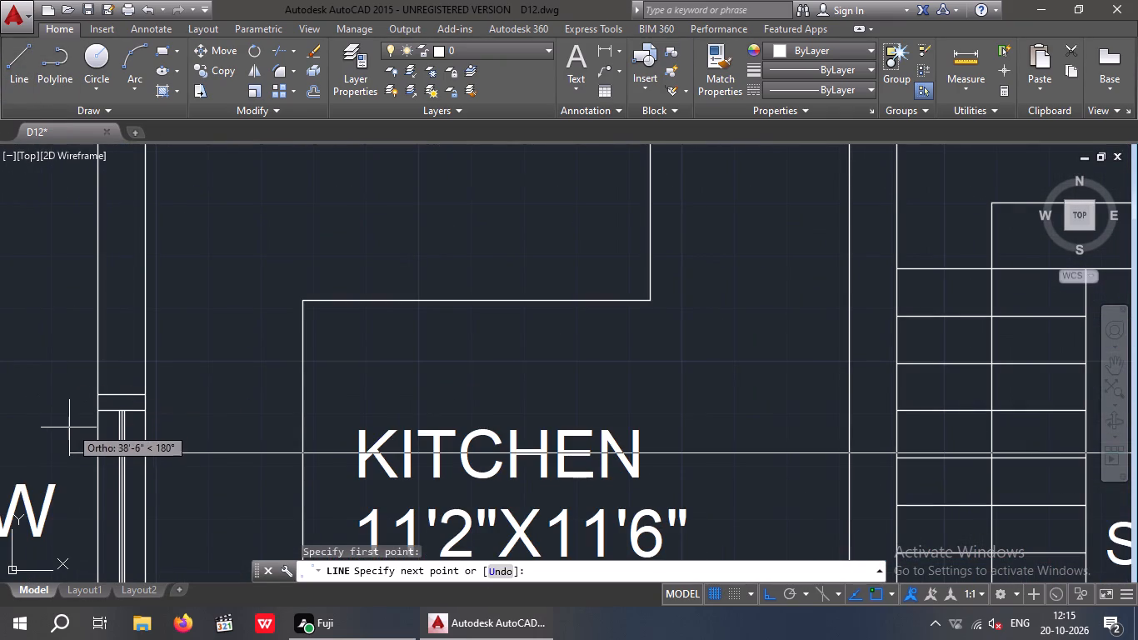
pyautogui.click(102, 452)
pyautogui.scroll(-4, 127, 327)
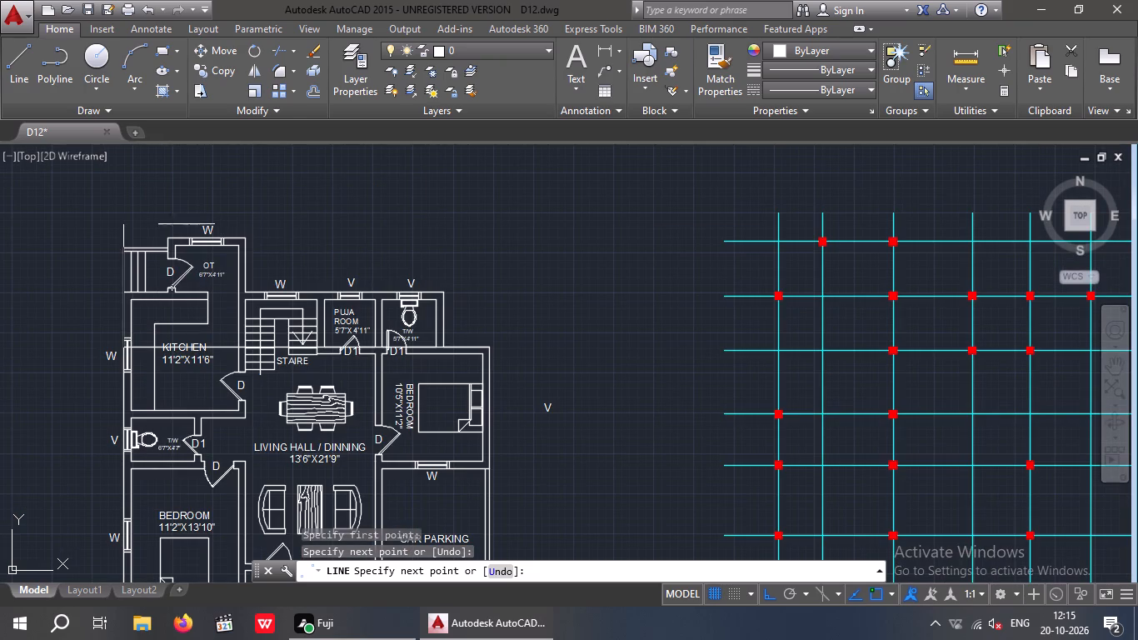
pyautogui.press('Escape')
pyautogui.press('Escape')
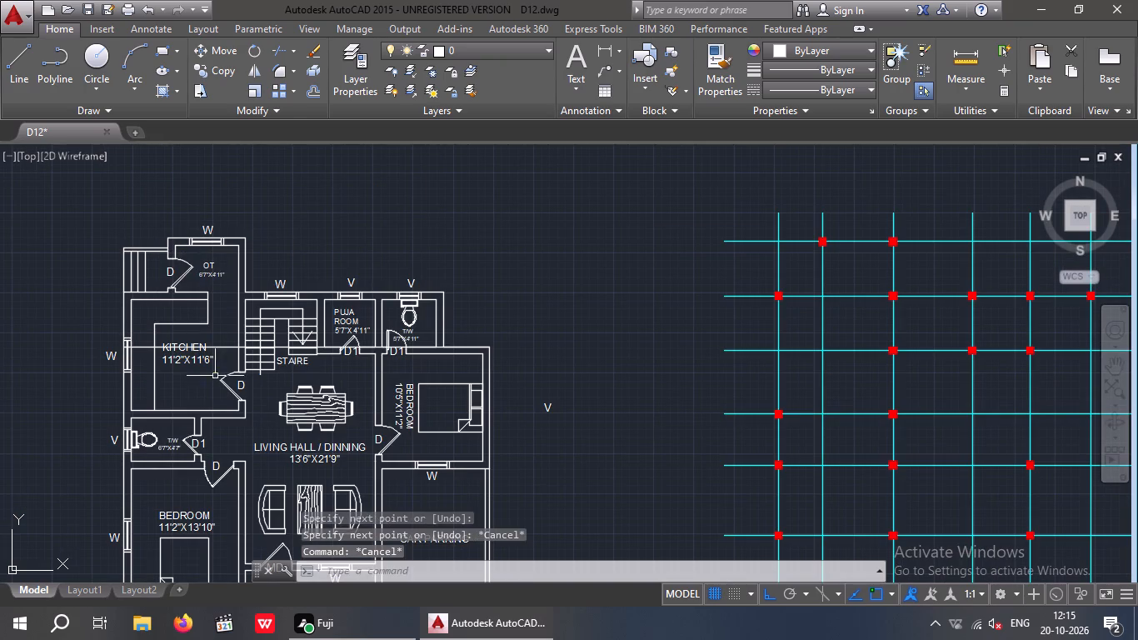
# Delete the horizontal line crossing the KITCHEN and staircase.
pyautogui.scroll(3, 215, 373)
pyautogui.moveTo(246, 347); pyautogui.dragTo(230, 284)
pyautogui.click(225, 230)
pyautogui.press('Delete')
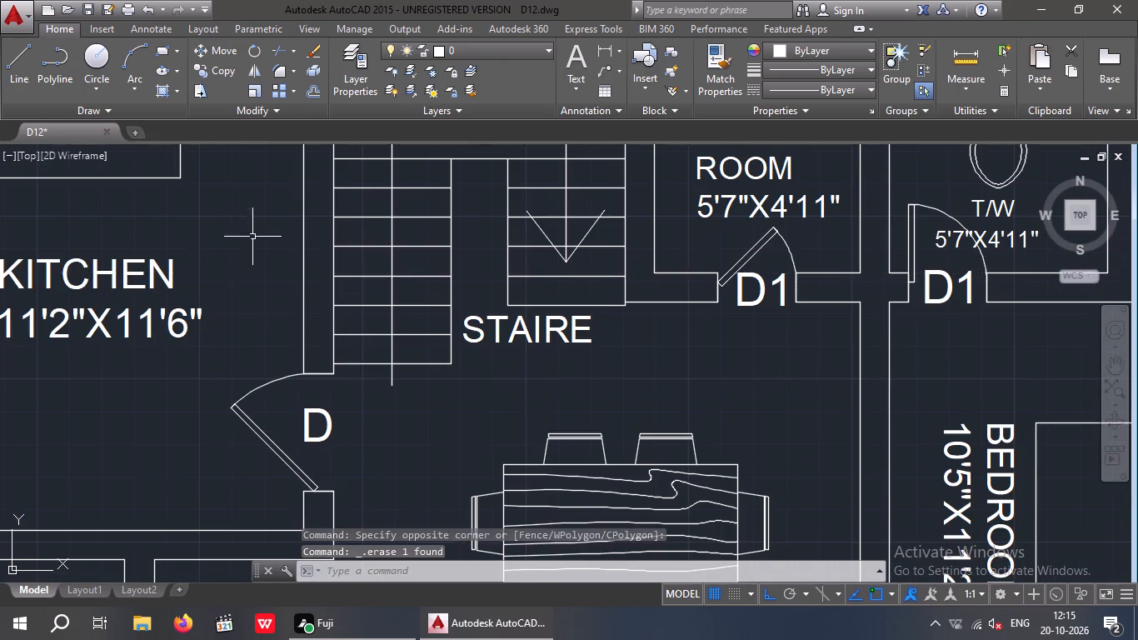
# Add a horizontal linear dimension from the 10'5"X11'2" BEDROOM's upper outer corner to the KITCHEN's outer wall face, placed above the OT.
pyautogui.scroll(-3, 255, 226)
pyautogui.click(608, 52)
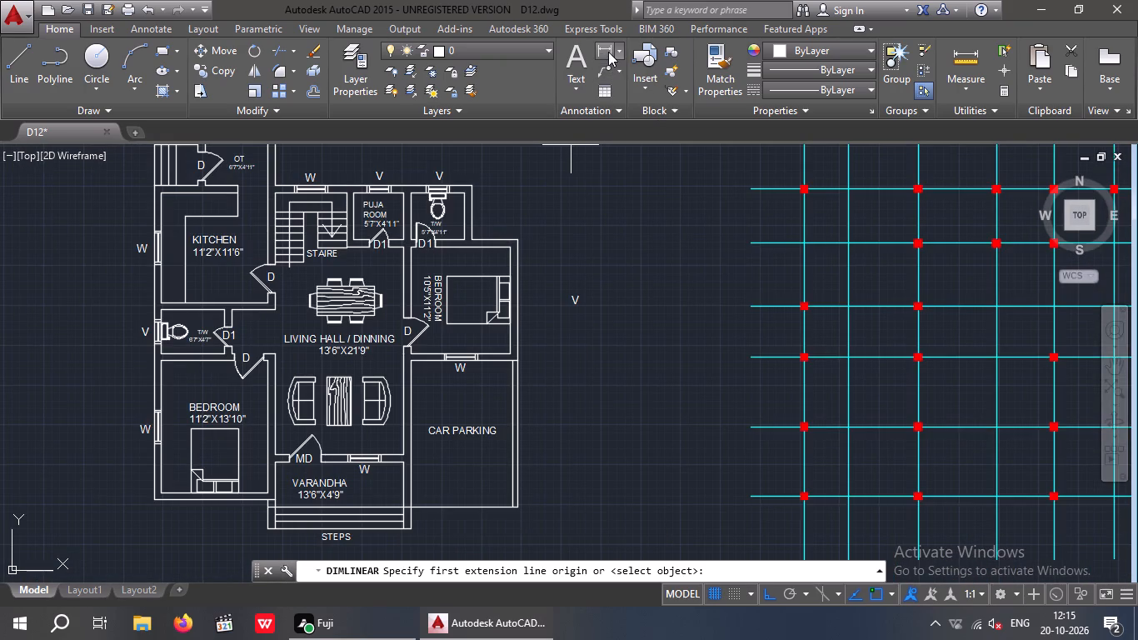
pyautogui.click(515, 239)
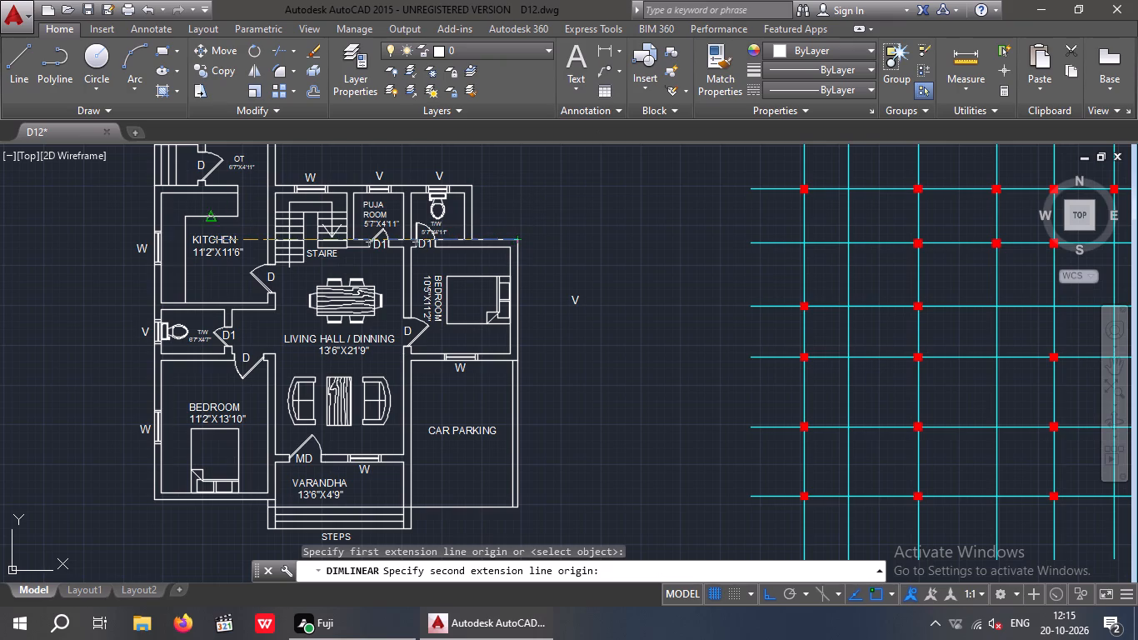
pyautogui.scroll(3, 158, 243)
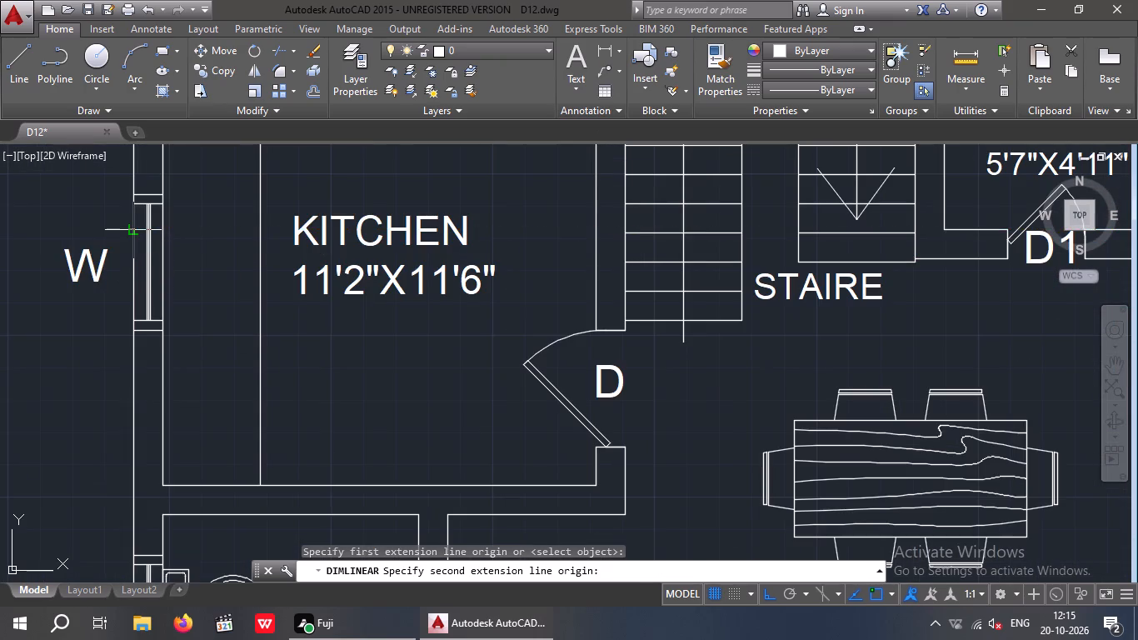
pyautogui.click(131, 229)
pyautogui.scroll(-4, 215, 214)
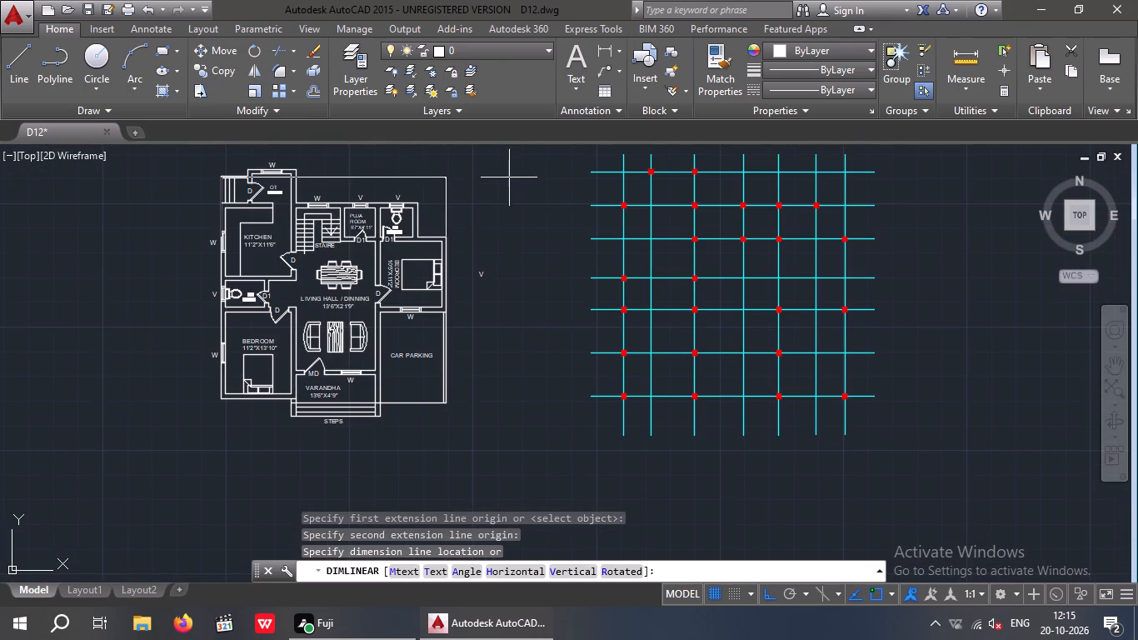
pyautogui.moveTo(509, 182); pyautogui.dragTo(520, 278, button='middle')
pyautogui.scroll(2, 486, 245)
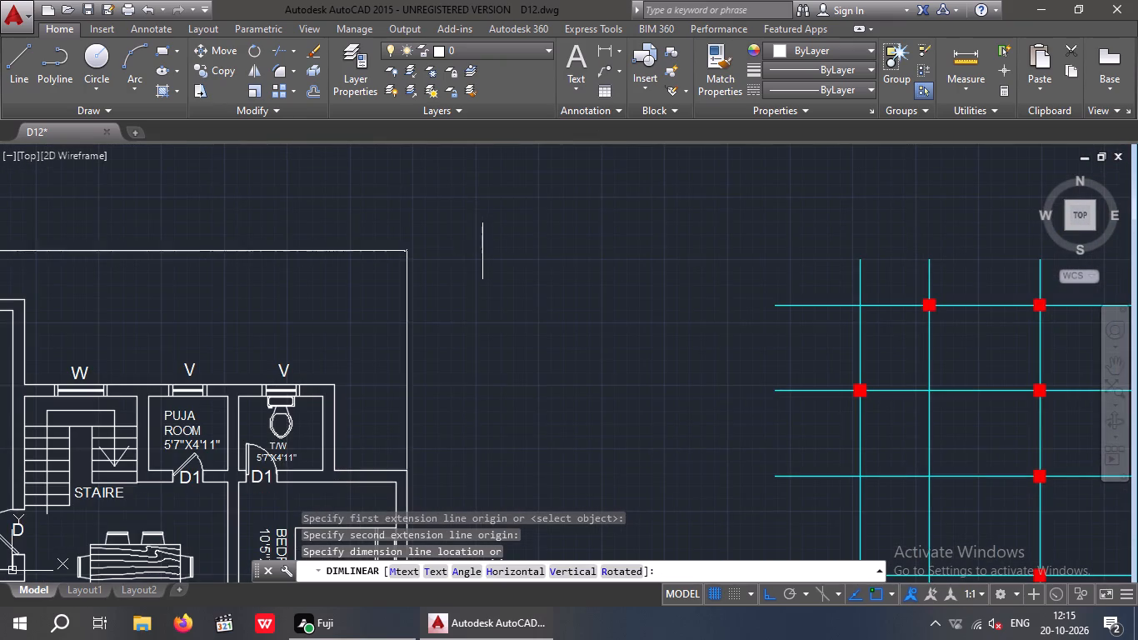
pyautogui.scroll(-1, 482, 252)
pyautogui.moveTo(529, 264); pyautogui.dragTo(538, 267, button='middle')
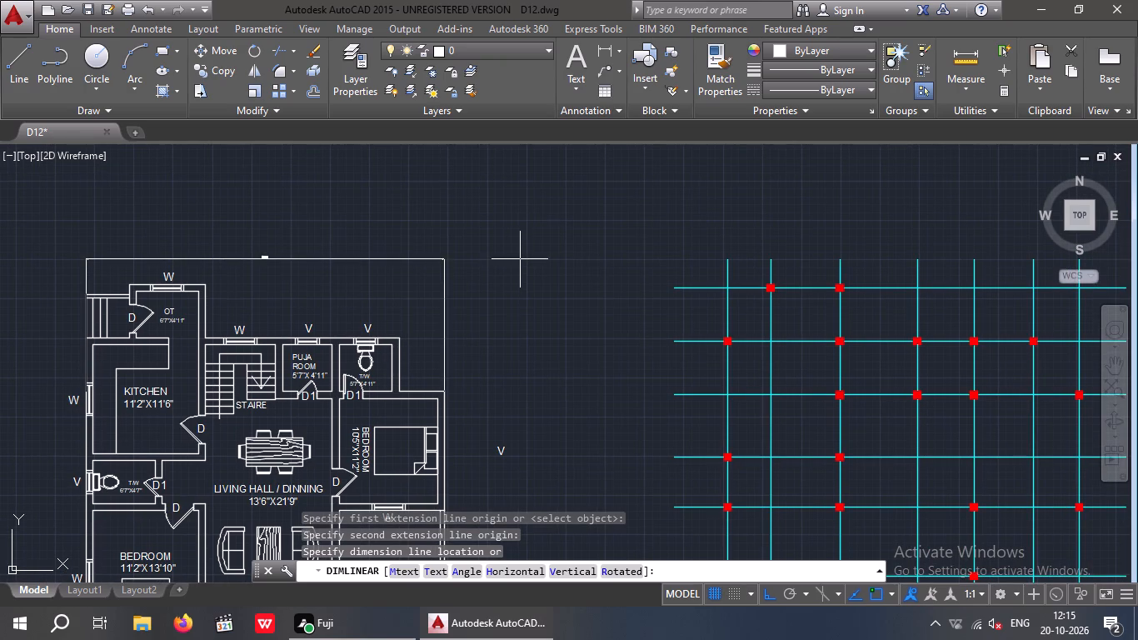
pyautogui.click(522, 261)
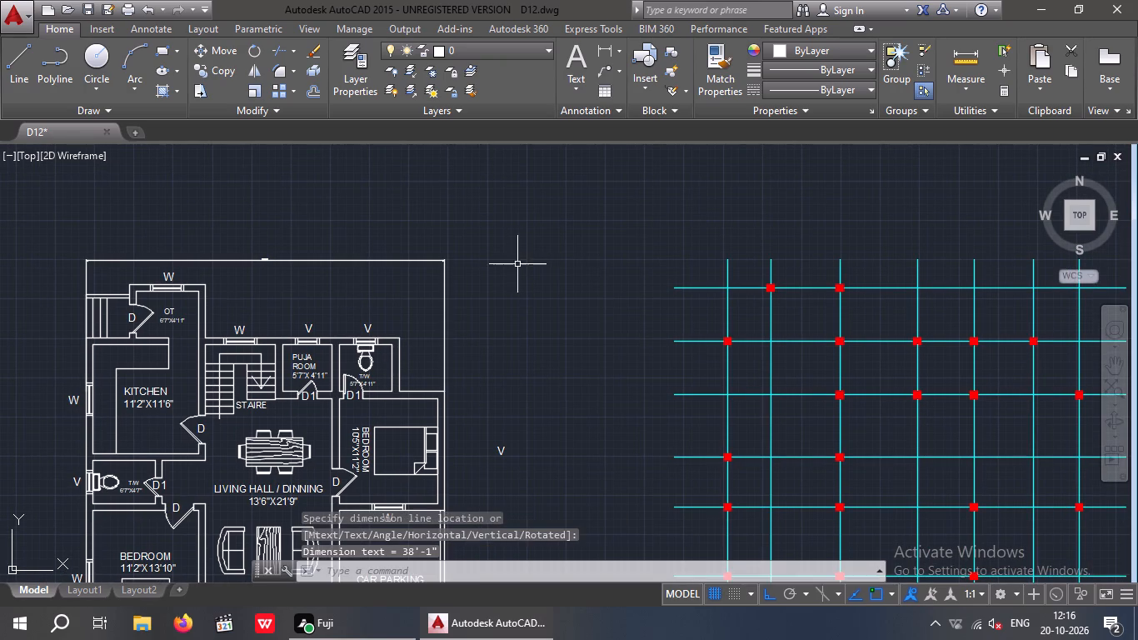
pyautogui.press('Escape')
pyautogui.press('Escape')
# Set the text height of the overall width dimension above the plan to 20".
pyautogui.scroll(2, 252, 243)
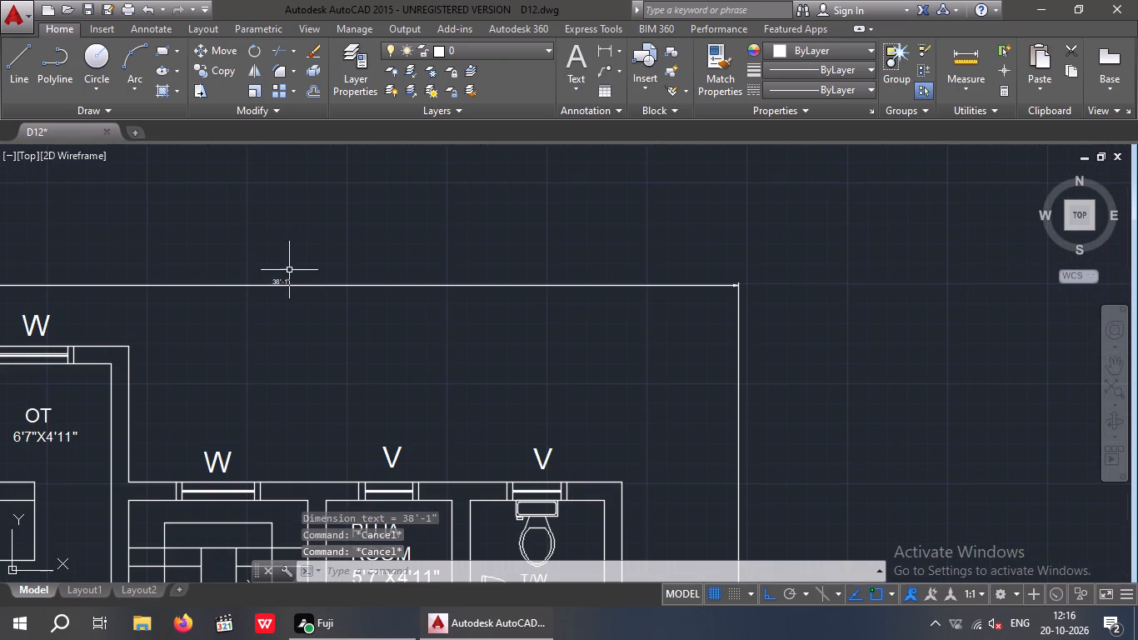
pyautogui.scroll(3, 272, 282)
pyautogui.doubleClick(285, 281)
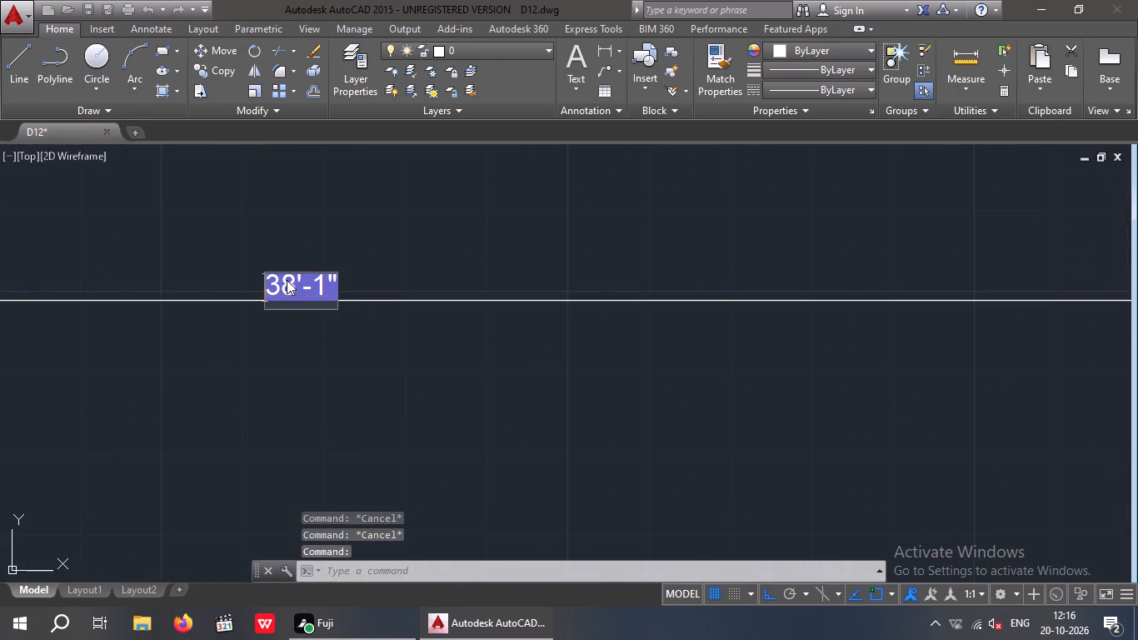
pyautogui.click(329, 294)
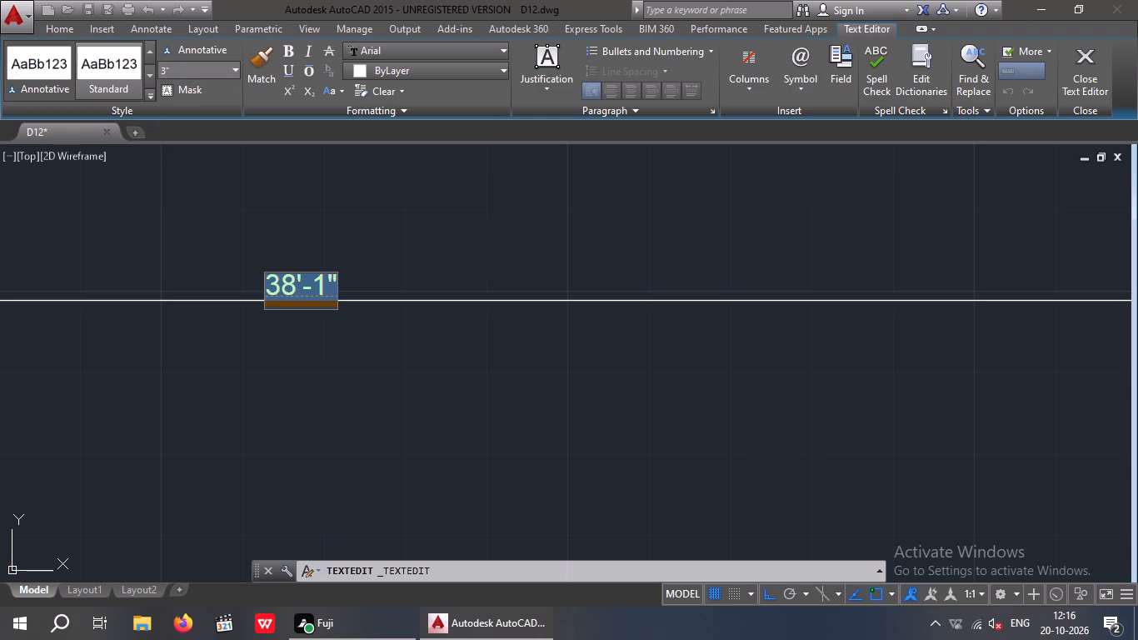
pyautogui.click(201, 75)
pyautogui.write('20')
pyautogui.hotkey('shift', '"')
pyautogui.press('Return')
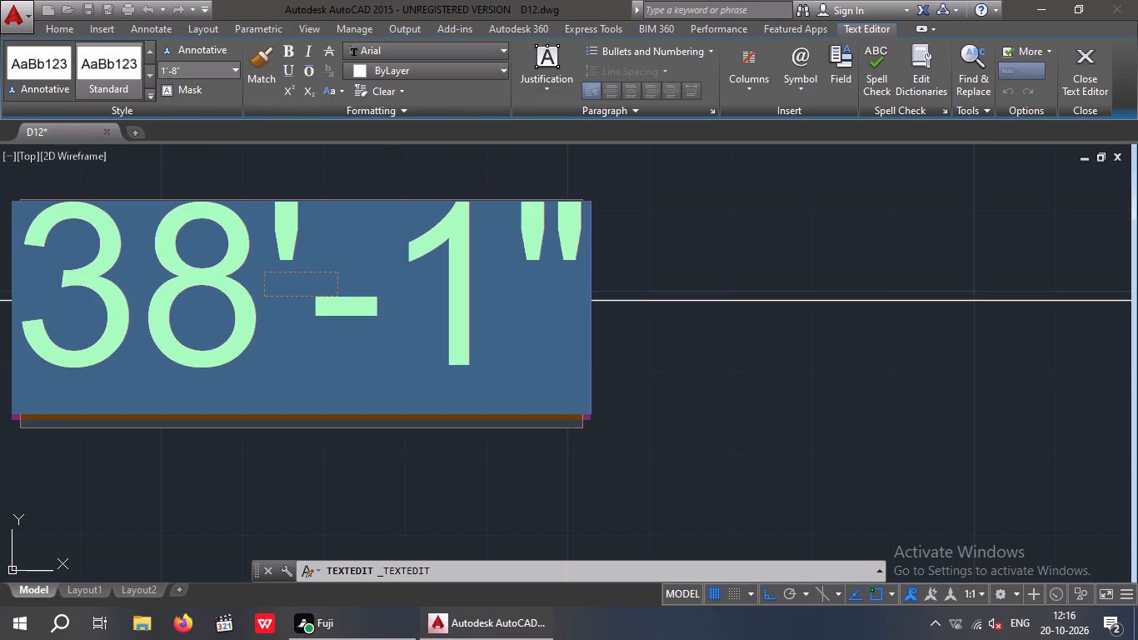
pyautogui.click(801, 417)
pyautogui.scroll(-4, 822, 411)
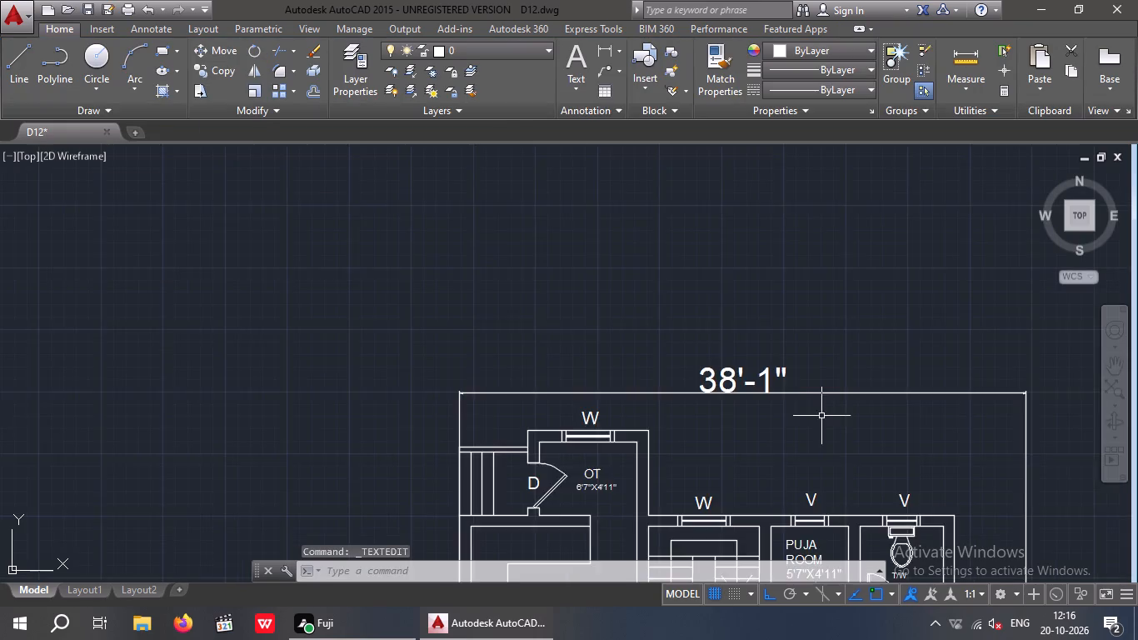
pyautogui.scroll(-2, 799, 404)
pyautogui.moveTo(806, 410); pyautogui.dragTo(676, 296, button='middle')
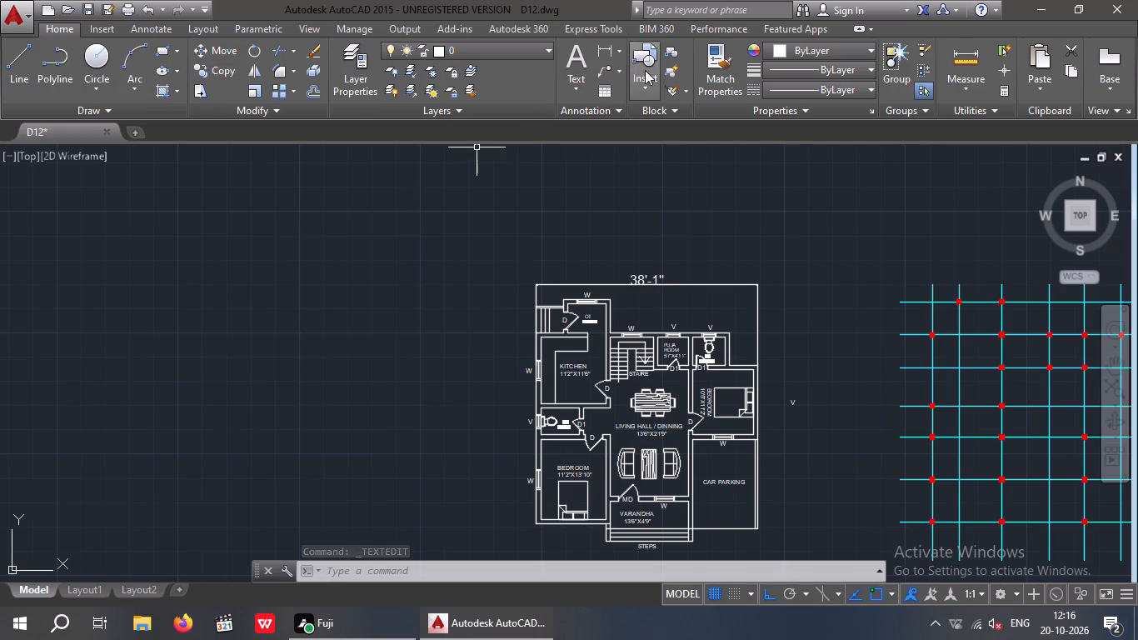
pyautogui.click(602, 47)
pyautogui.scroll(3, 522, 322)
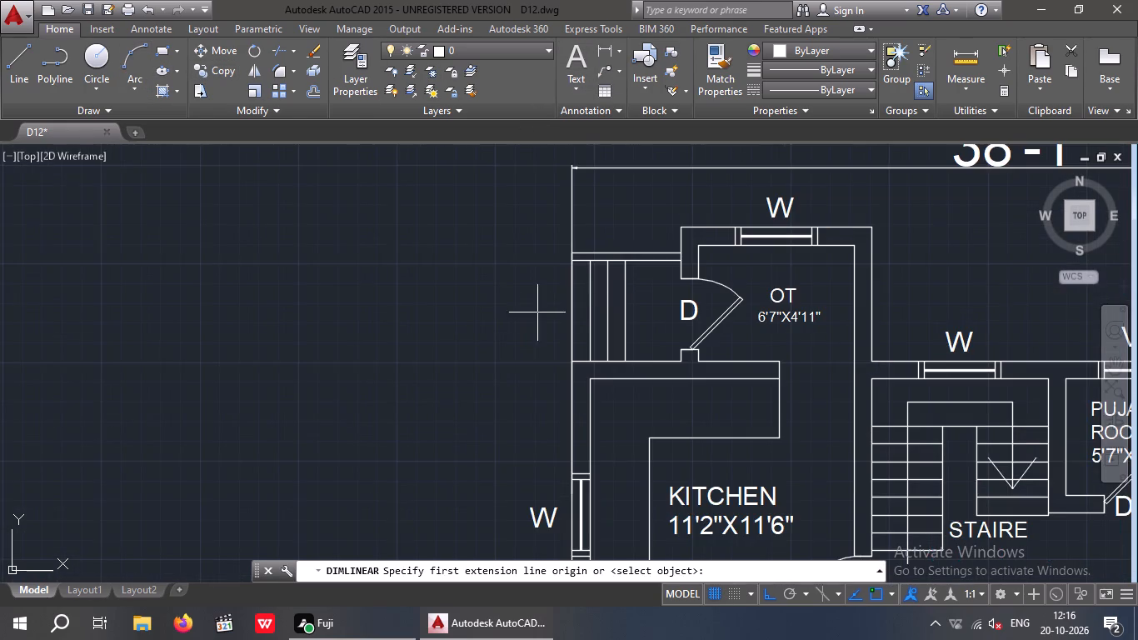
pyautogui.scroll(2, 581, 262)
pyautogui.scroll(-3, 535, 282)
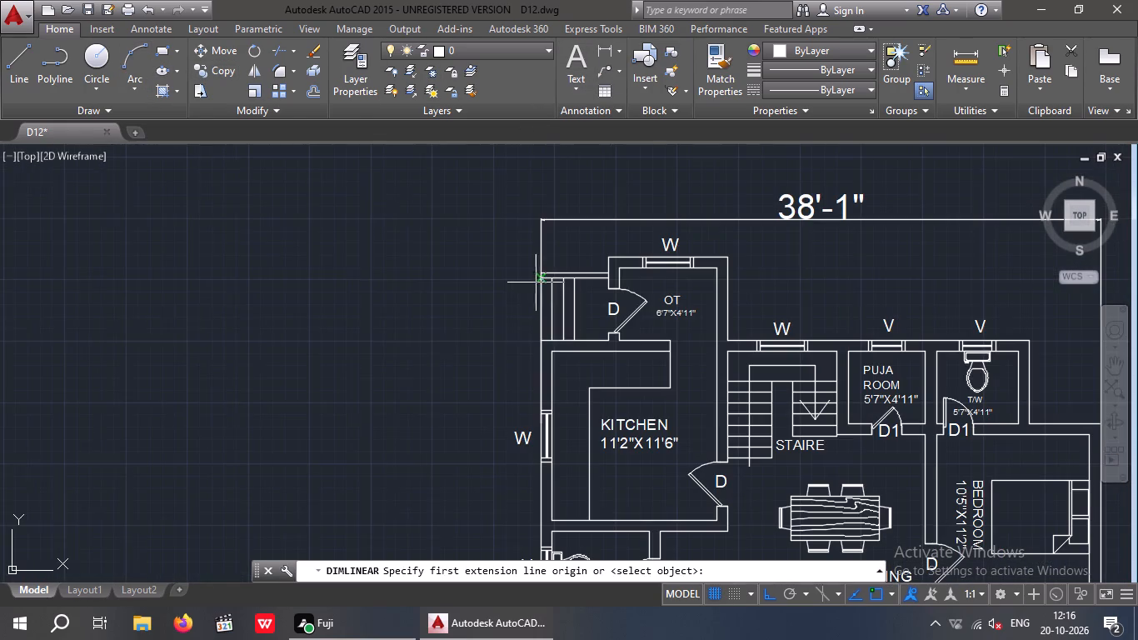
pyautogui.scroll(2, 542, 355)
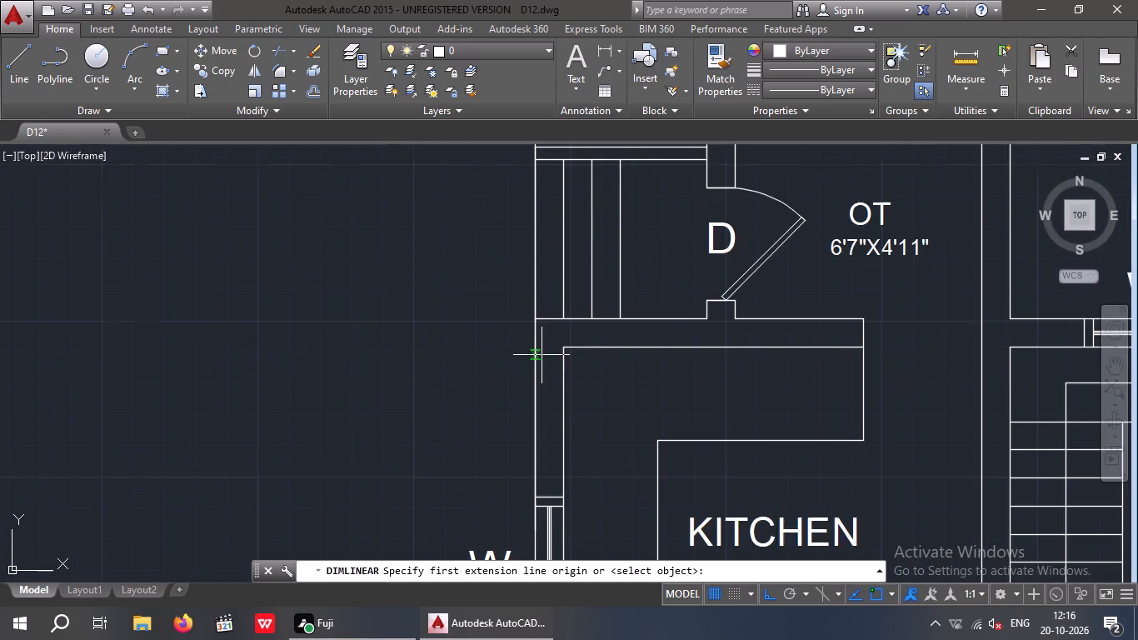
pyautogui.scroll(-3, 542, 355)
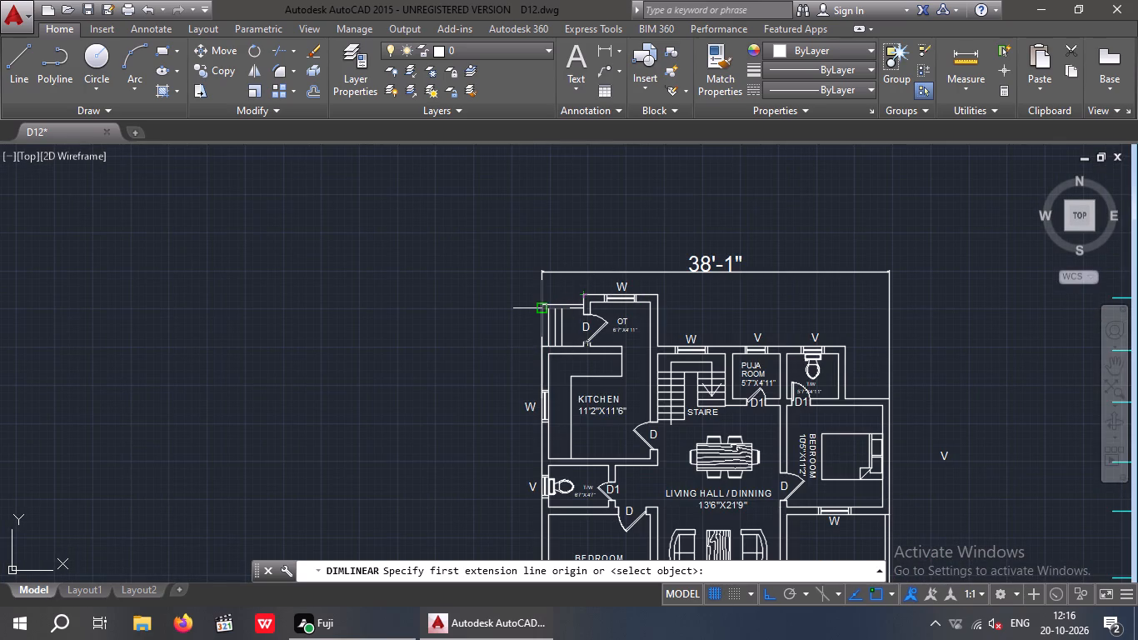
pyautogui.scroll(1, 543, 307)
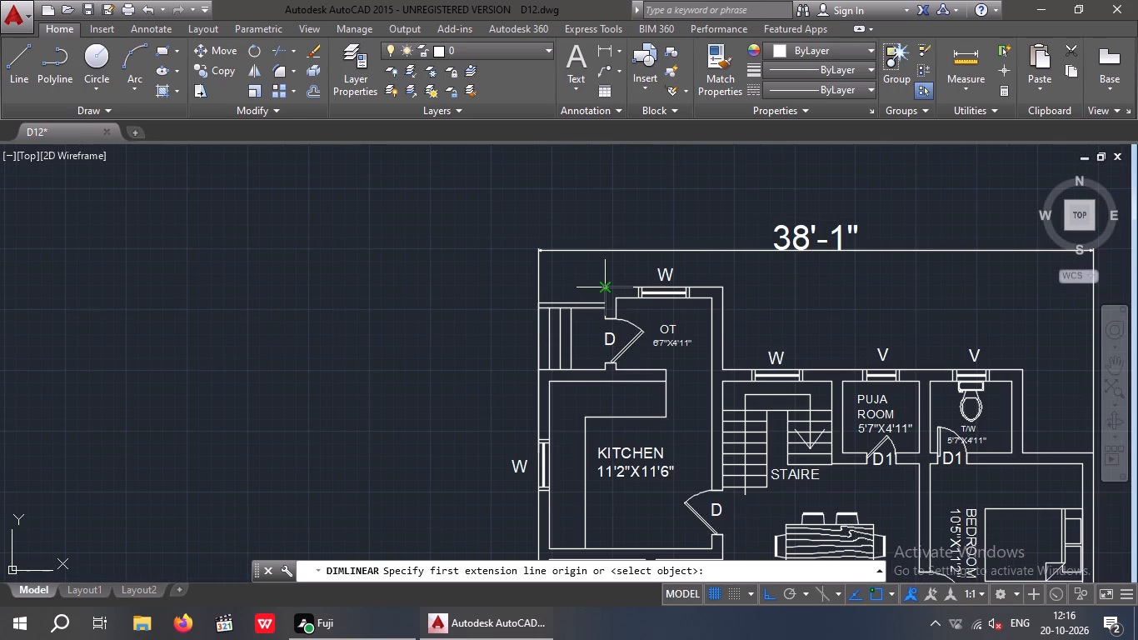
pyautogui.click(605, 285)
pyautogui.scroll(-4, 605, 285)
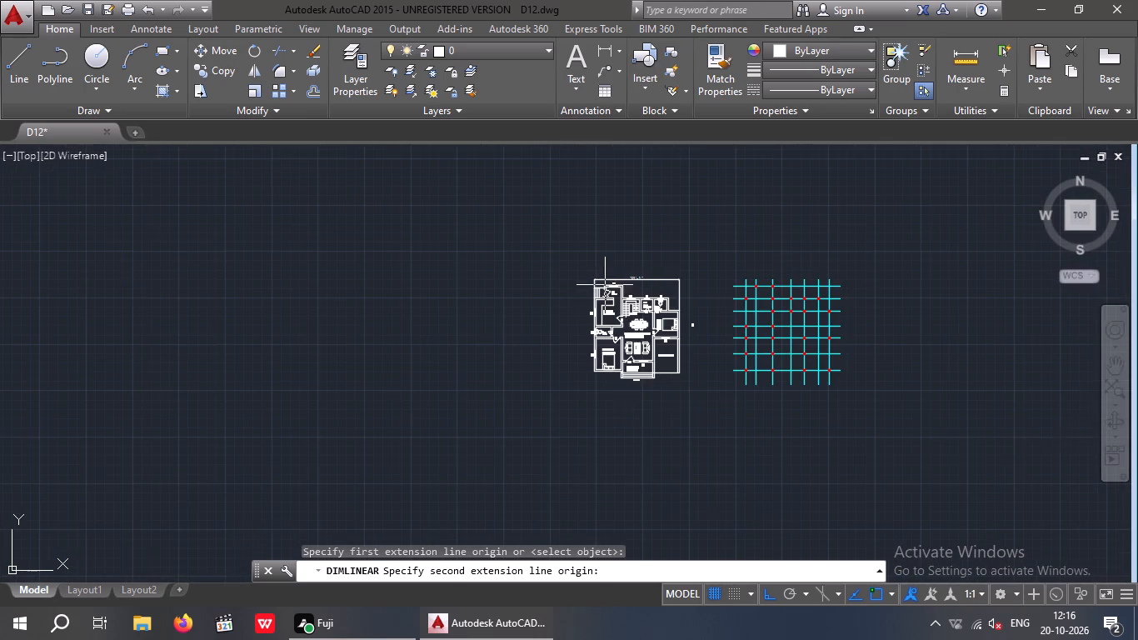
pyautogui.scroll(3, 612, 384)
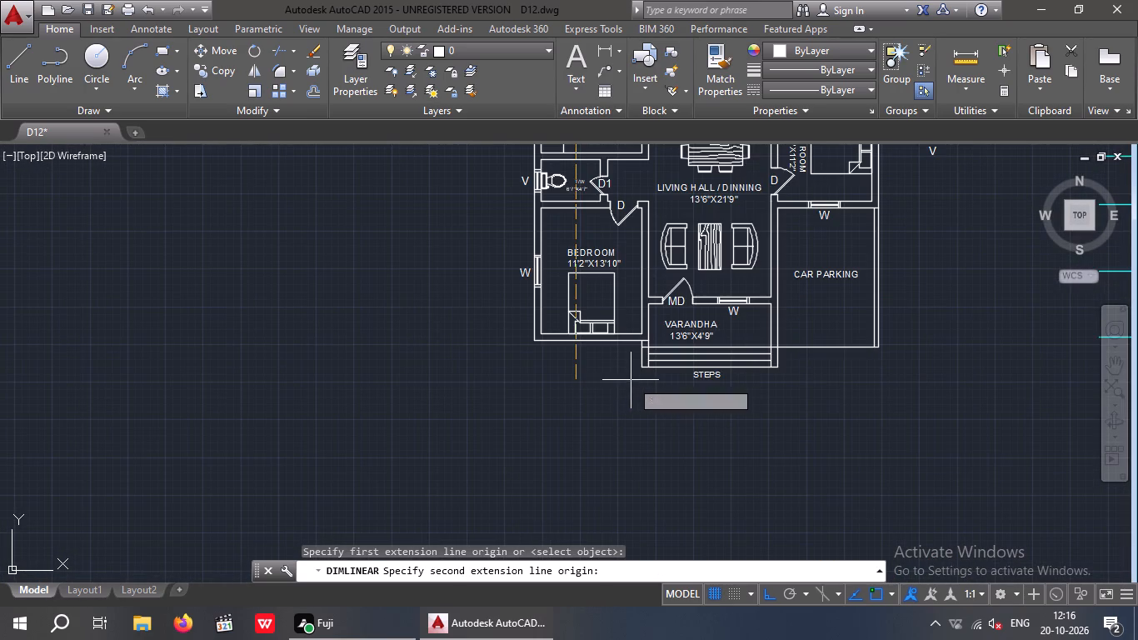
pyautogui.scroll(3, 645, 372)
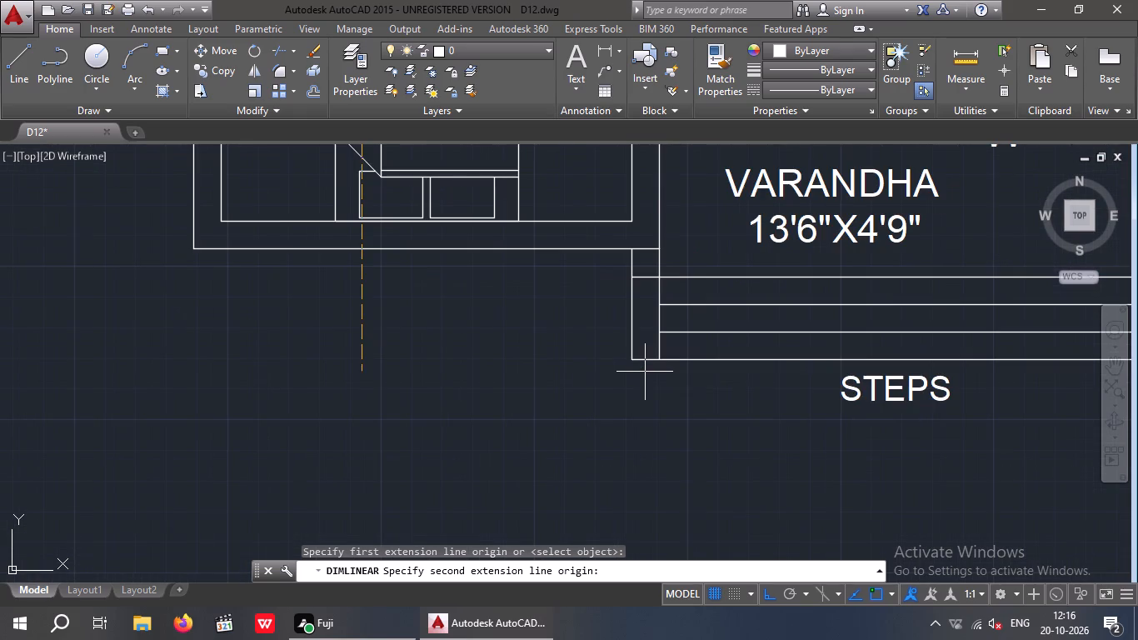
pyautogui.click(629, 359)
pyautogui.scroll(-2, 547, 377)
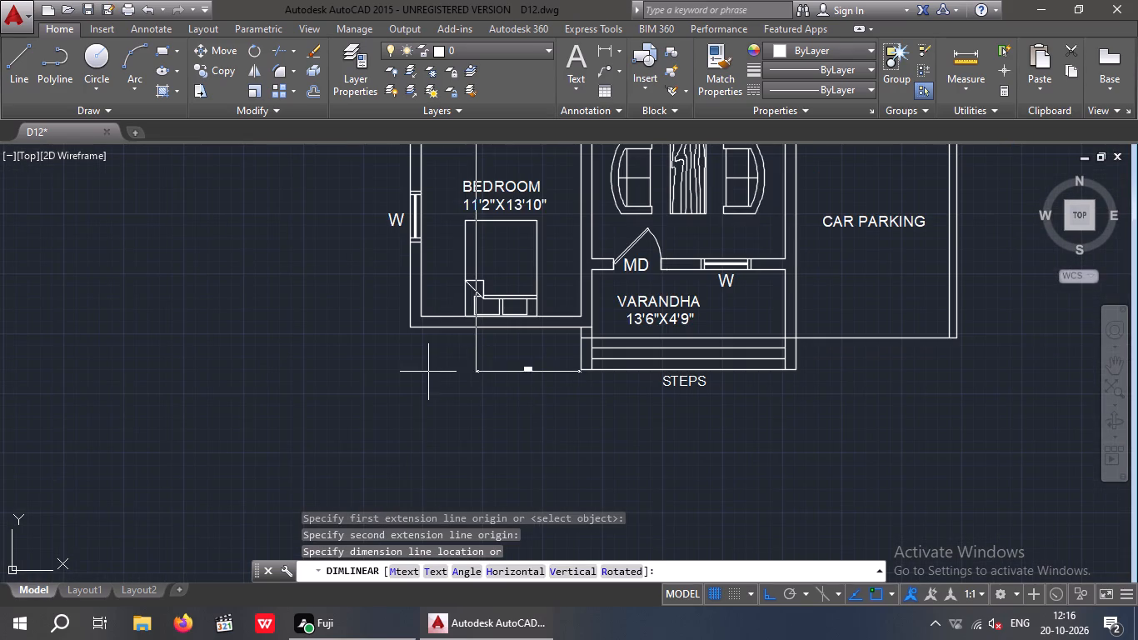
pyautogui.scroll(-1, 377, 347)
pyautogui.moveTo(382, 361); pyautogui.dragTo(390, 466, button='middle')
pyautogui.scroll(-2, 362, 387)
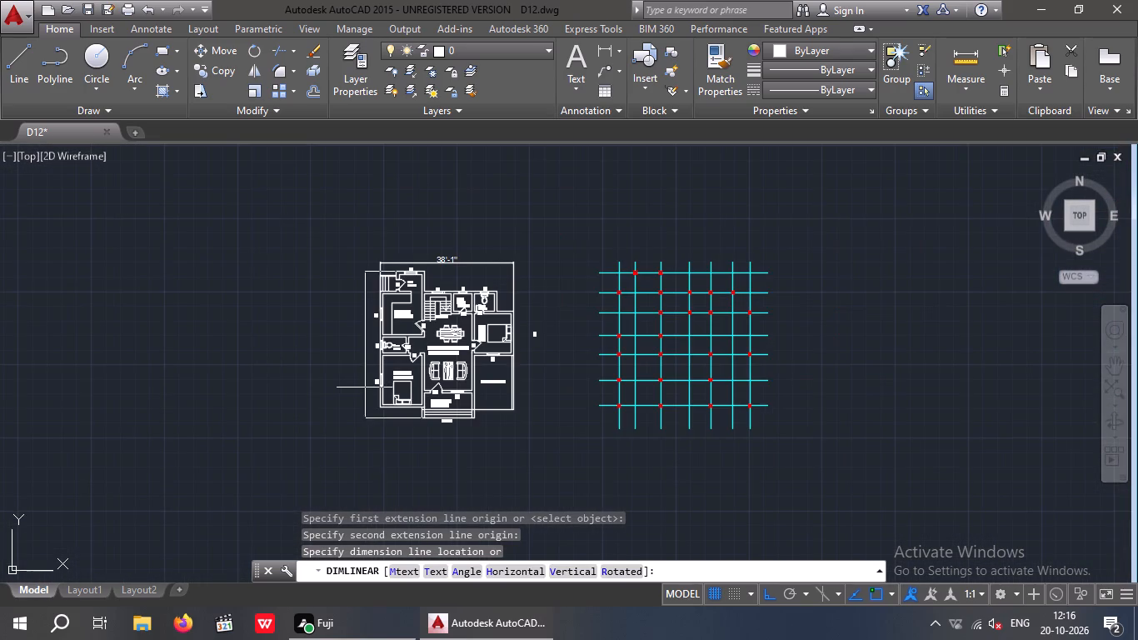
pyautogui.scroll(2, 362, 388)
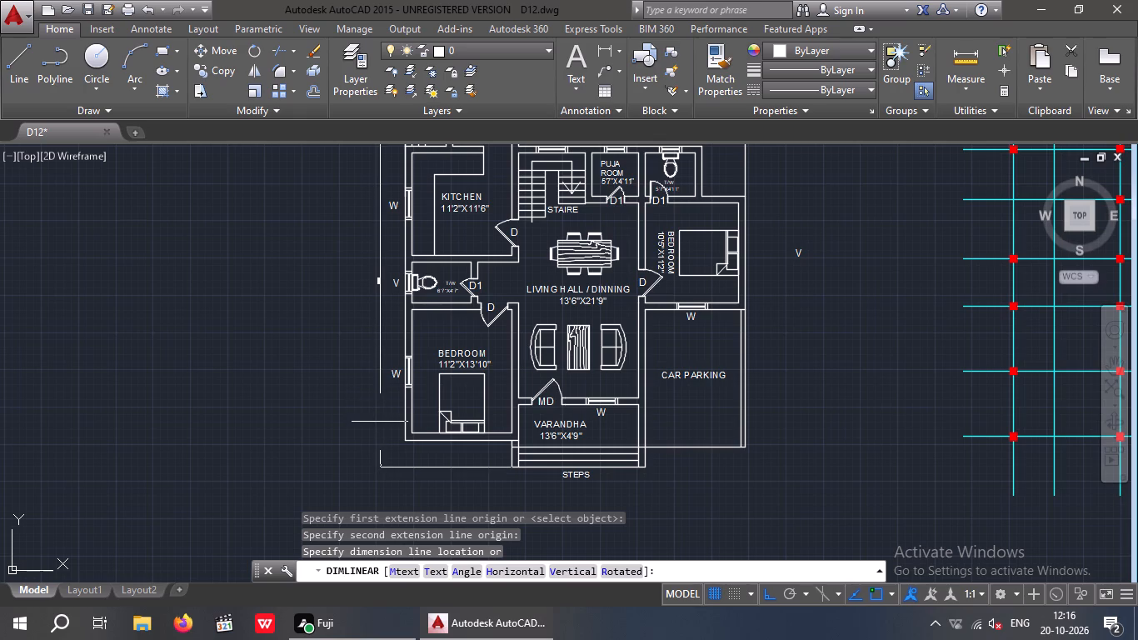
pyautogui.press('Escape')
# Add a vertical linear dimension from the OT's upper outer corner to the 11'2"X13'10" BEDROOM's lower outer wall face, placed outside the KITCHEN side.
pyautogui.press('space')
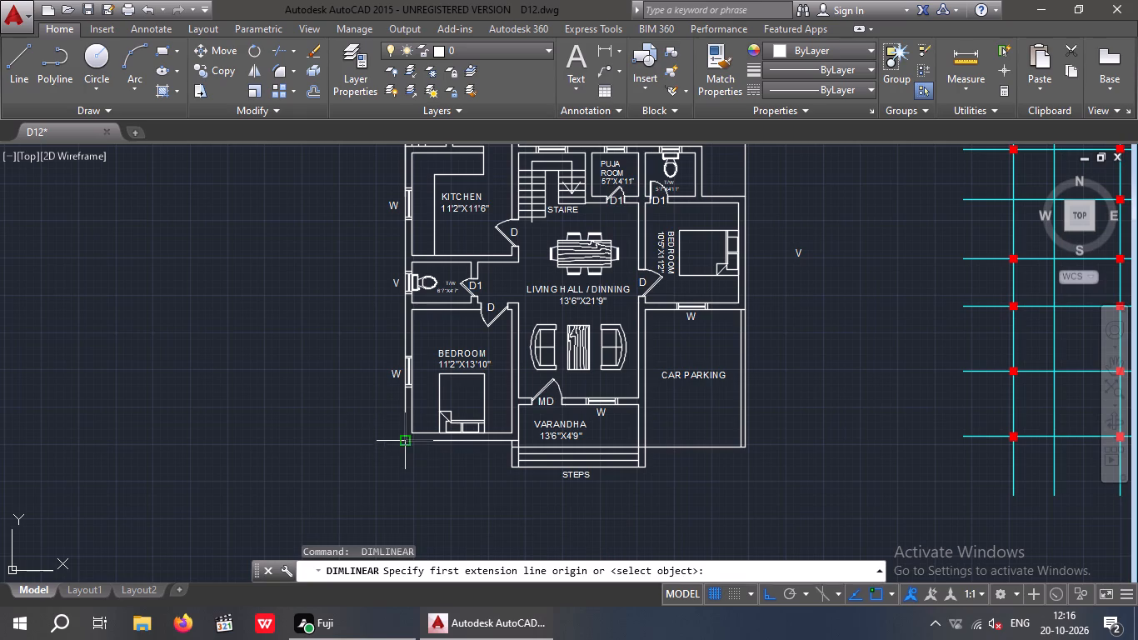
pyautogui.scroll(-1, 367, 413)
pyautogui.moveTo(375, 500); pyautogui.dragTo(365, 567, button='middle')
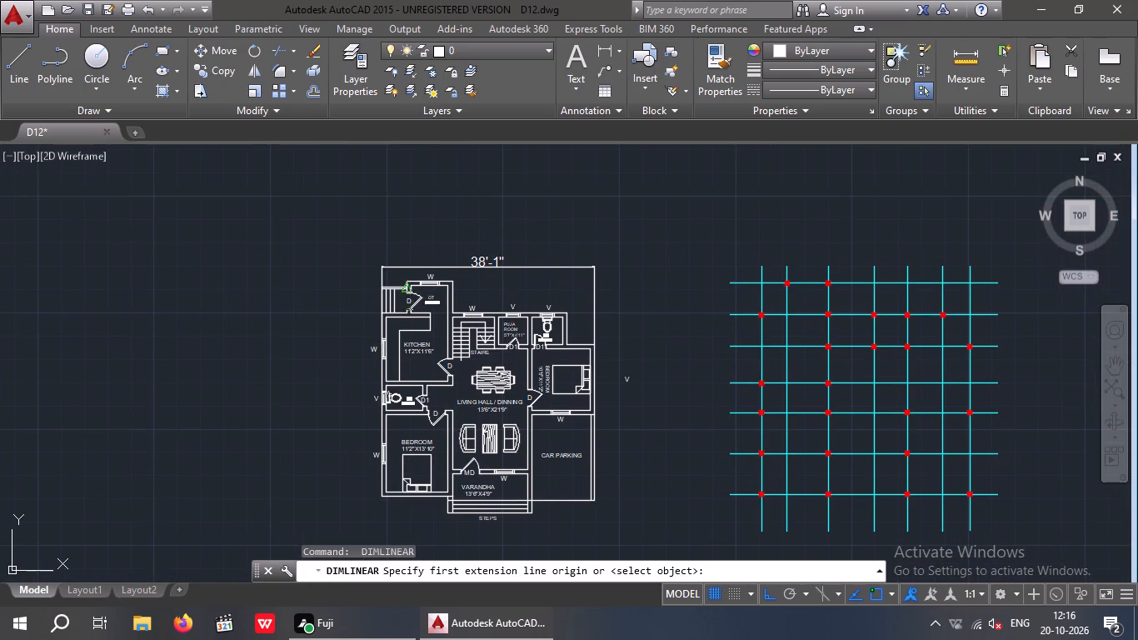
pyautogui.scroll(3, 405, 282)
pyautogui.click(407, 283)
pyautogui.scroll(-3, 407, 283)
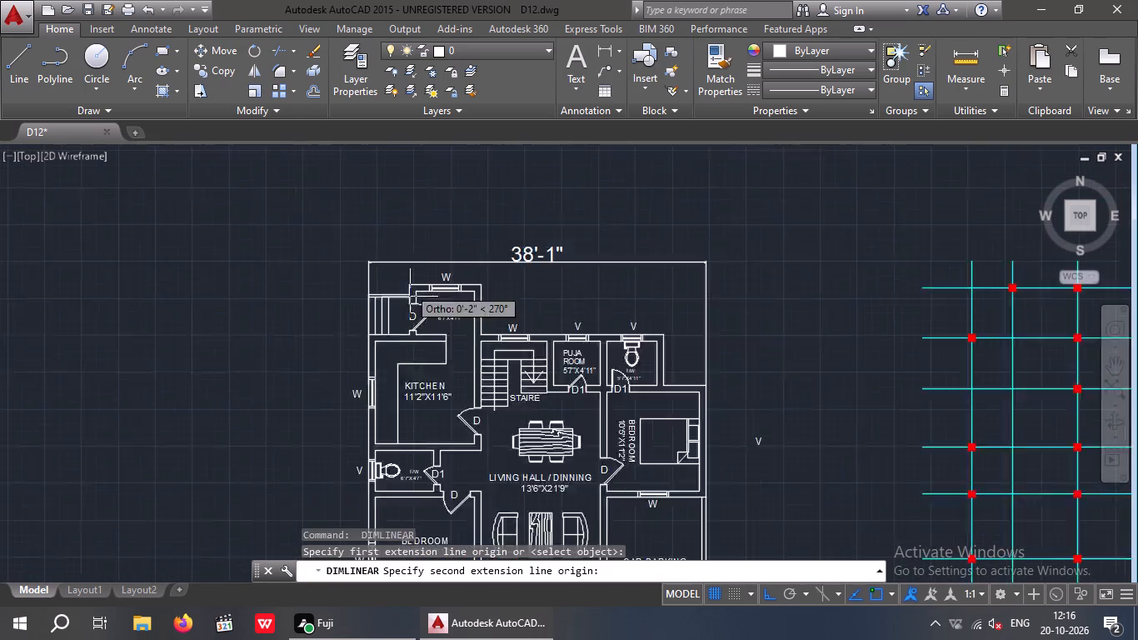
pyautogui.scroll(4, 411, 511)
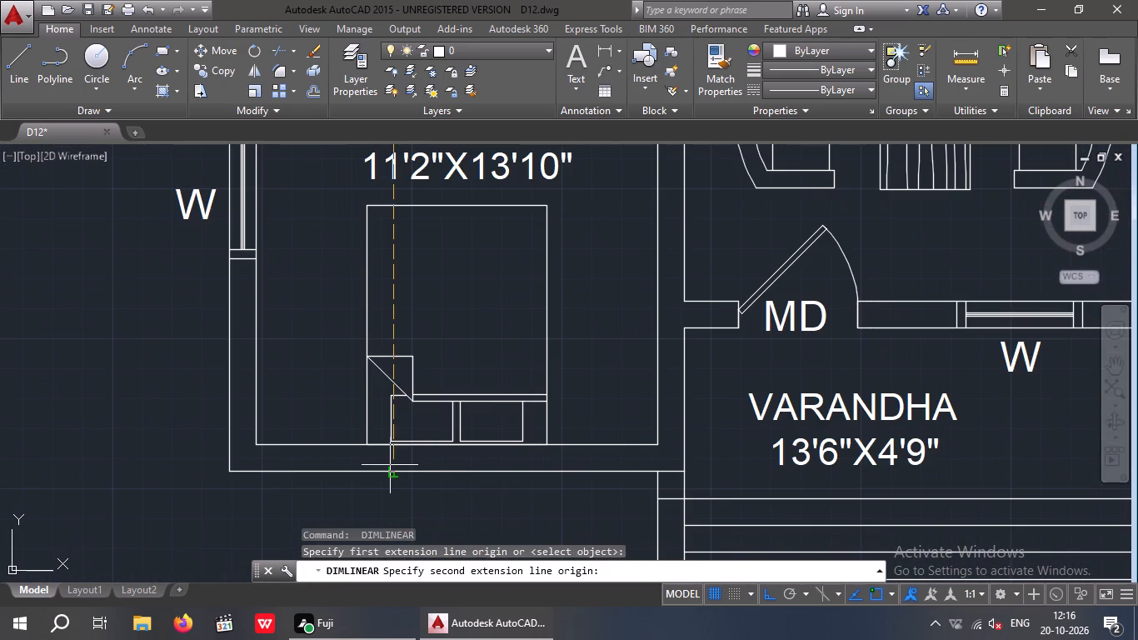
pyautogui.click(391, 471)
pyautogui.scroll(-3, 317, 466)
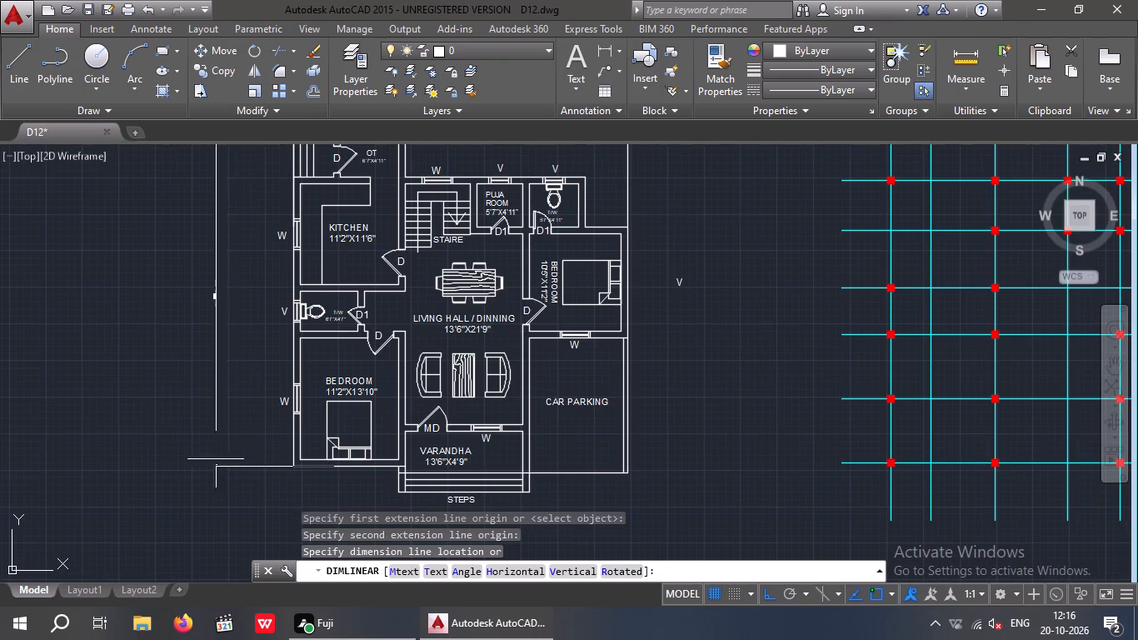
pyautogui.click(267, 447)
# Set the text height of the vertical overall dimension beside the KITCHEN and T/W to 20".
pyautogui.scroll(3, 257, 293)
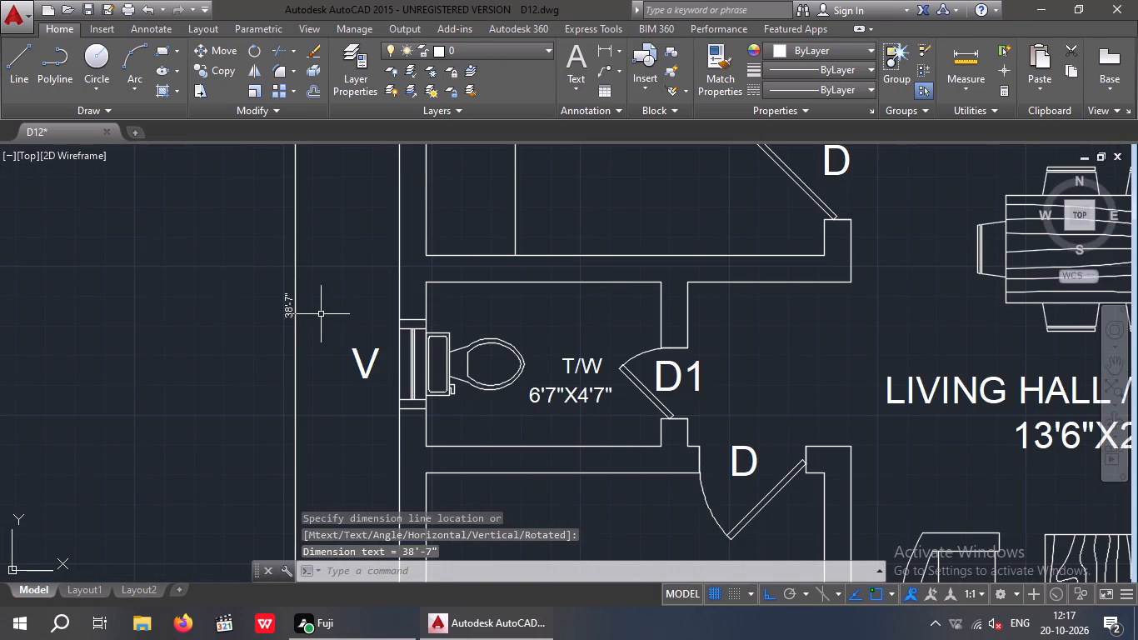
pyautogui.doubleClick(290, 309)
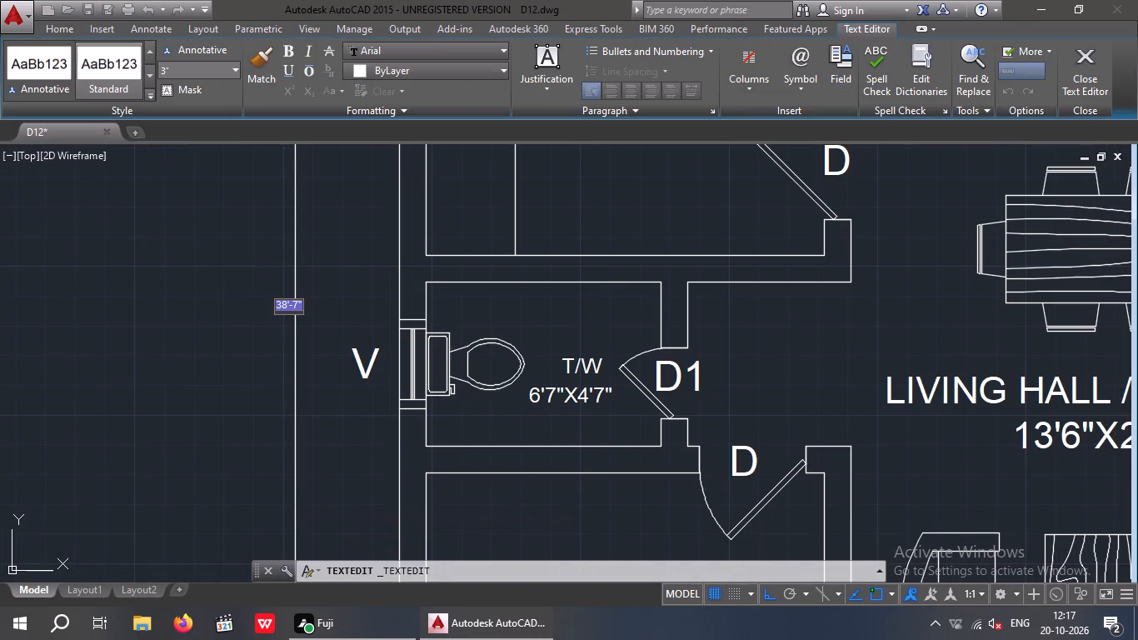
pyautogui.click(301, 310)
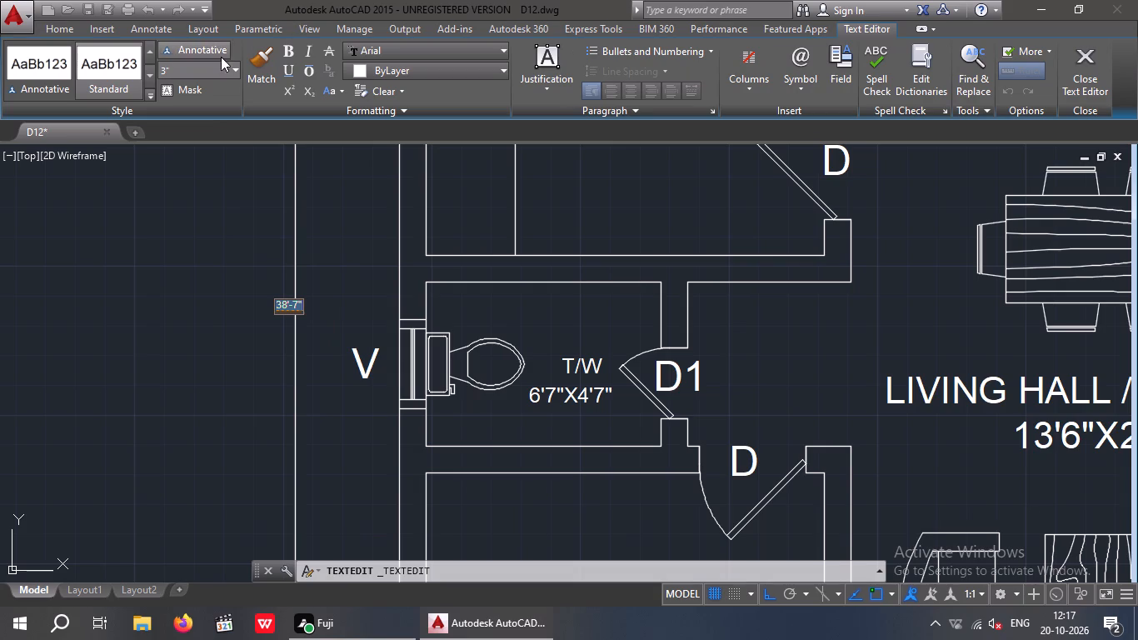
pyautogui.click(204, 77)
pyautogui.write('20')
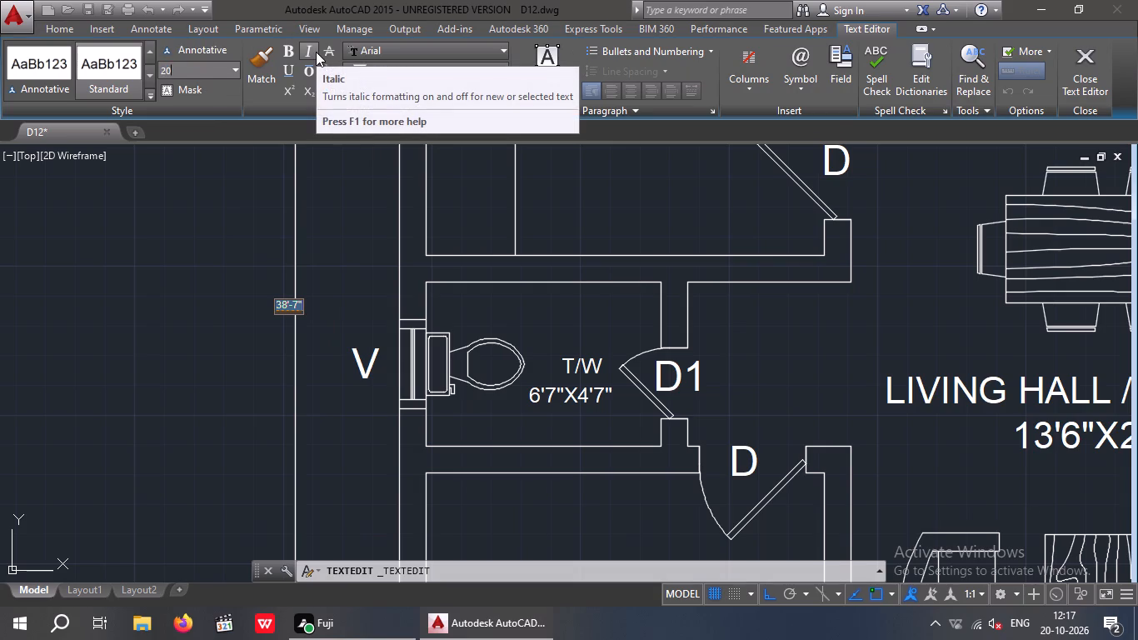
pyautogui.hotkey('shift', '"')
pyautogui.press('Return')
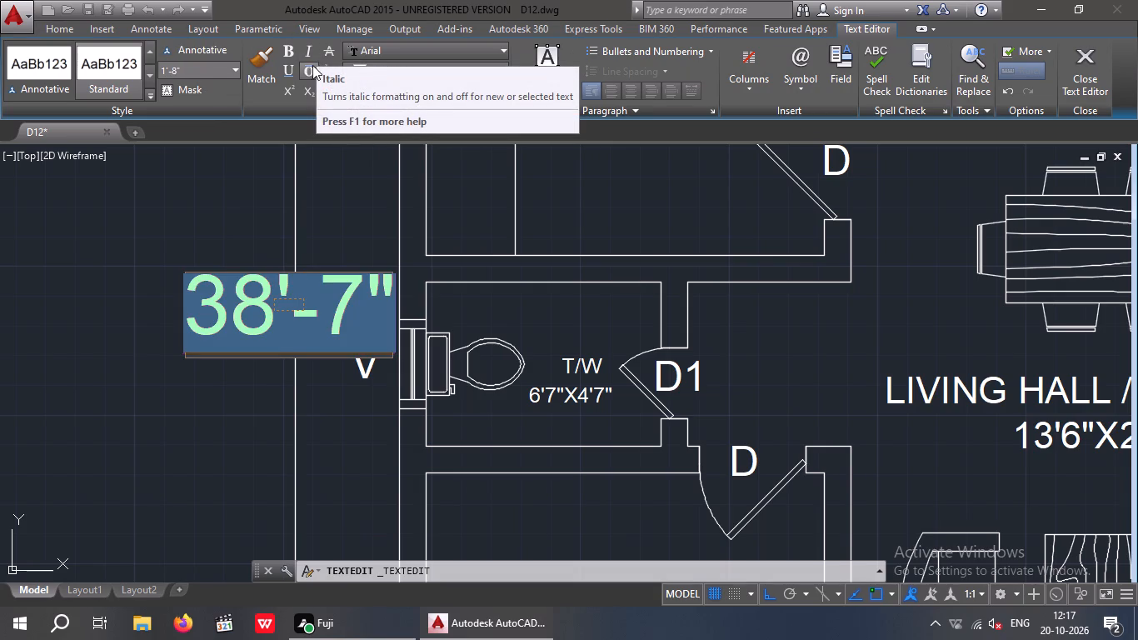
pyautogui.click(249, 217)
# Examine the floor plan with its overall dimensions and the stray V label outside the 10'5"X11'2" BEDROOM.
pyautogui.scroll(-5, 271, 208)
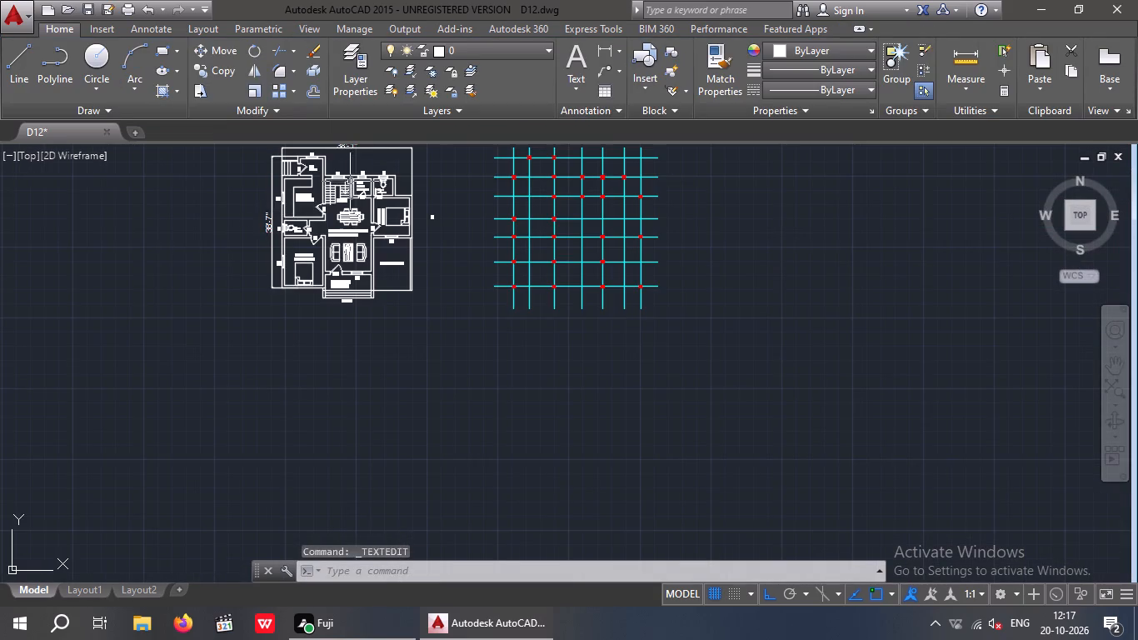
pyautogui.moveTo(370, 287); pyautogui.dragTo(372, 317, button='middle')
pyautogui.scroll(5, 351, 164)
pyautogui.scroll(-2, 351, 165)
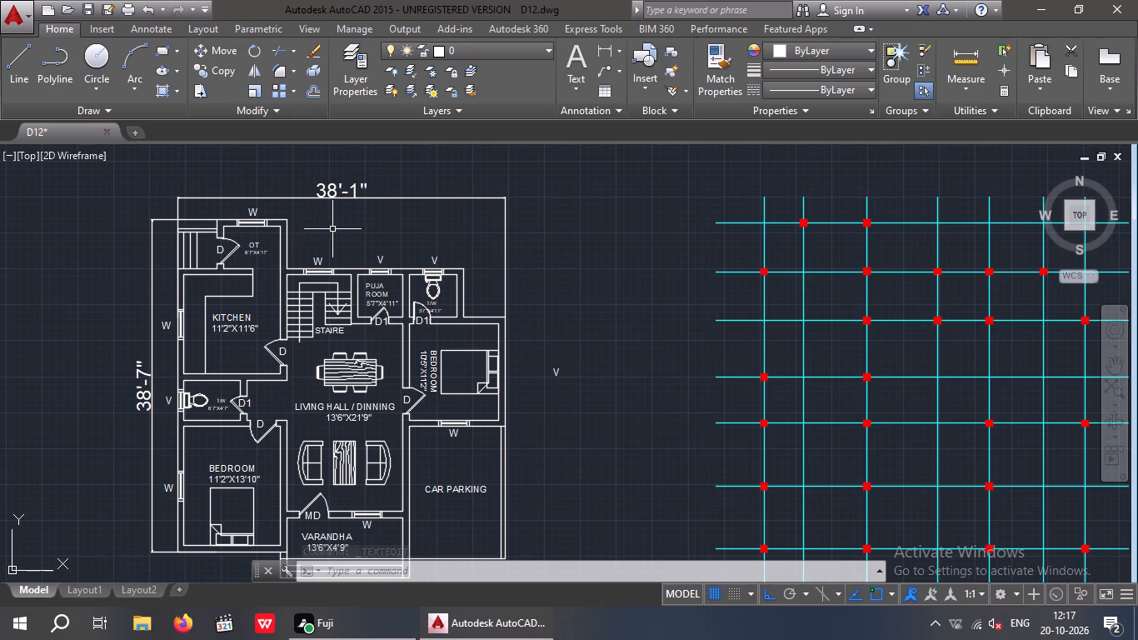
pyautogui.press('Escape')
pyautogui.press('Escape')
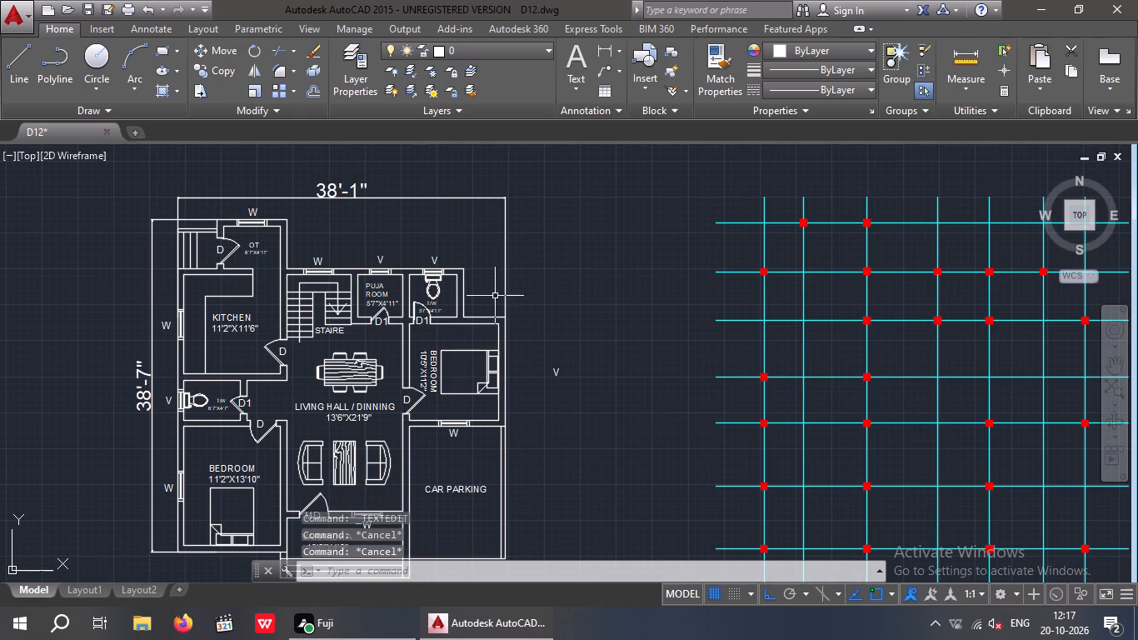
pyautogui.moveTo(506, 293); pyautogui.dragTo(543, 207, button='middle')
pyautogui.scroll(-1, 546, 250)
pyautogui.moveTo(543, 312); pyautogui.dragTo(539, 342, button='middle')
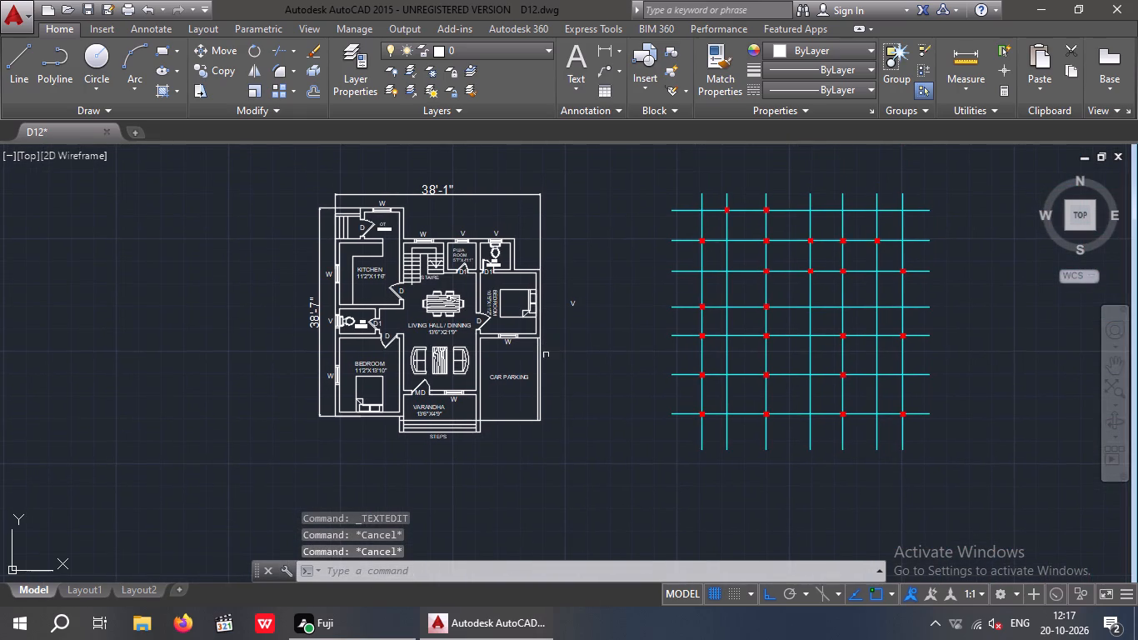
pyautogui.press('Escape')
pyautogui.scroll(1, 477, 326)
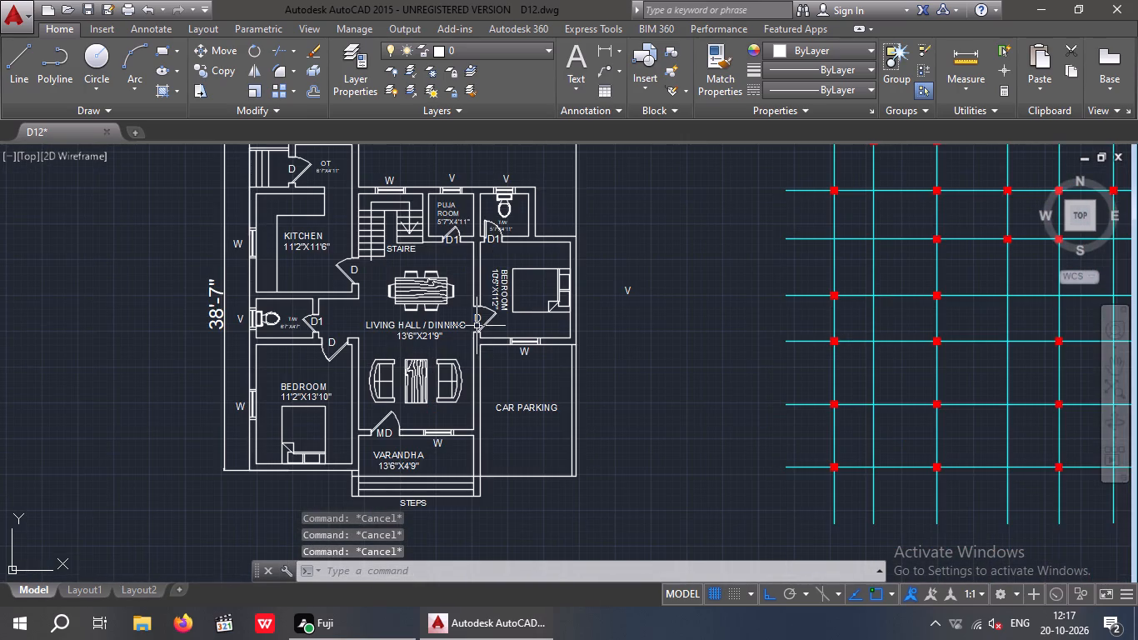
pyautogui.moveTo(482, 347); pyautogui.dragTo(474, 407, button='middle')
pyautogui.scroll(-2, 485, 350)
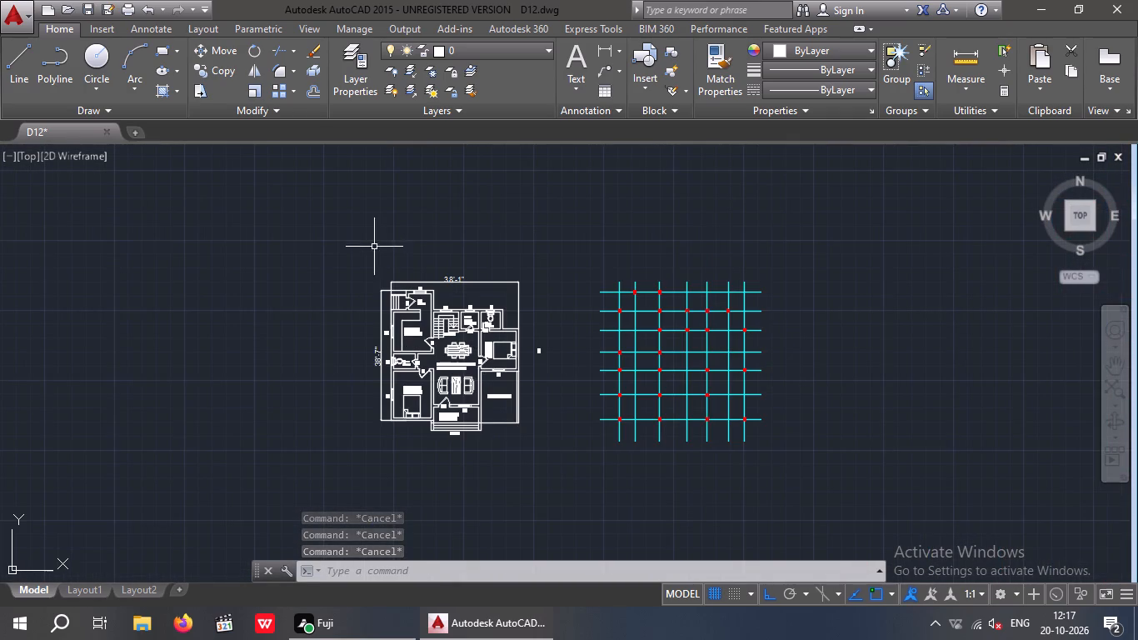
pyautogui.scroll(4, 547, 360)
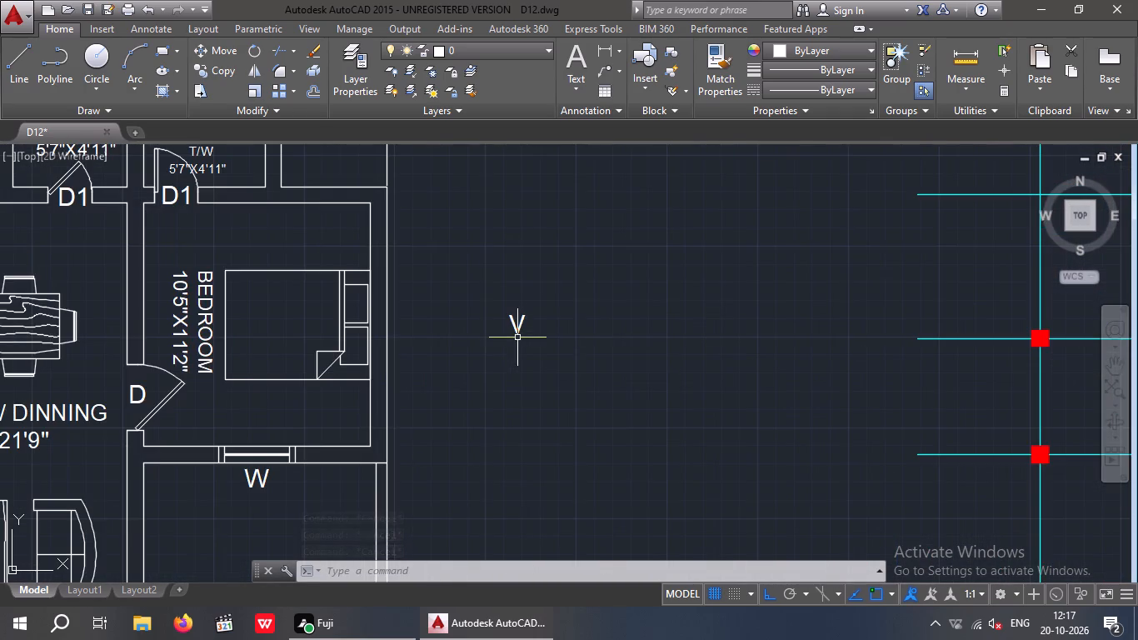
# Delete the stray V label outside the 10'5"X11'2" BEDROOM.
pyautogui.scroll(-2, 517, 337)
pyautogui.moveTo(542, 292); pyautogui.dragTo(499, 355)
pyautogui.click(499, 356)
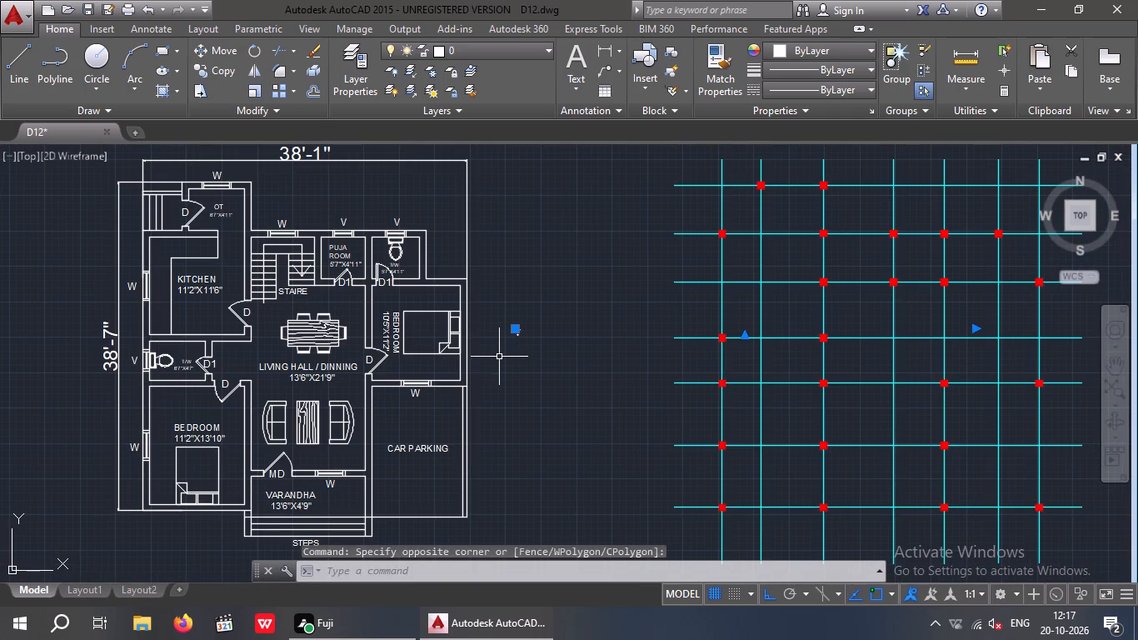
pyautogui.press('Delete')
# Copy the whole dimensioned floor plan horizontally past the far side of the column grid, about 186' from the original.
pyautogui.scroll(-3, 509, 349)
pyautogui.scroll(3, 463, 342)
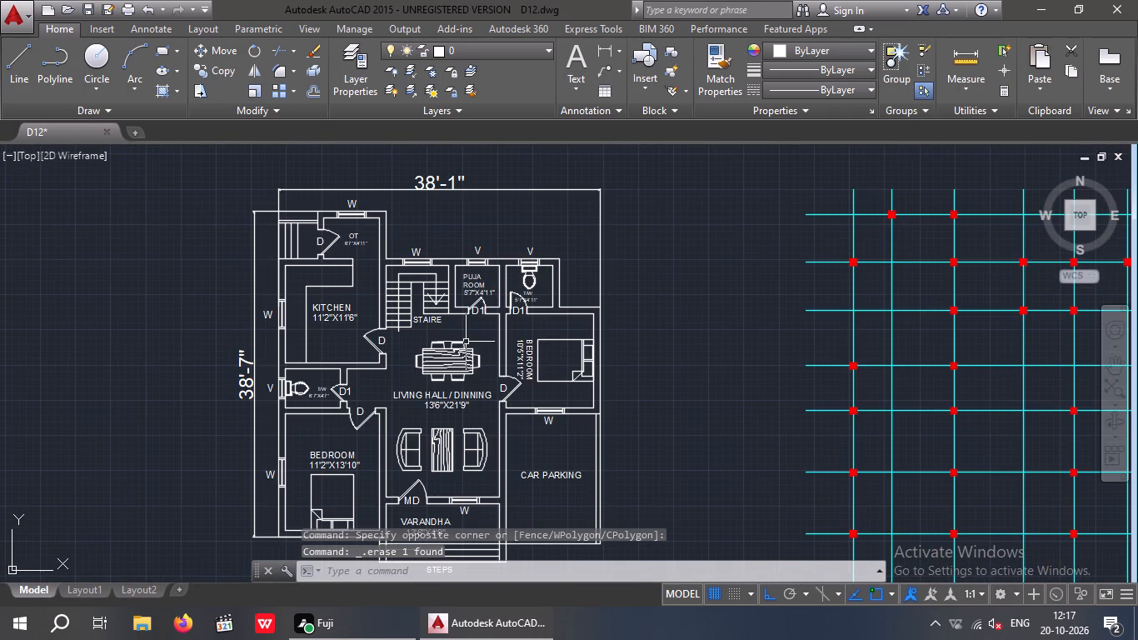
pyautogui.scroll(-2, 456, 321)
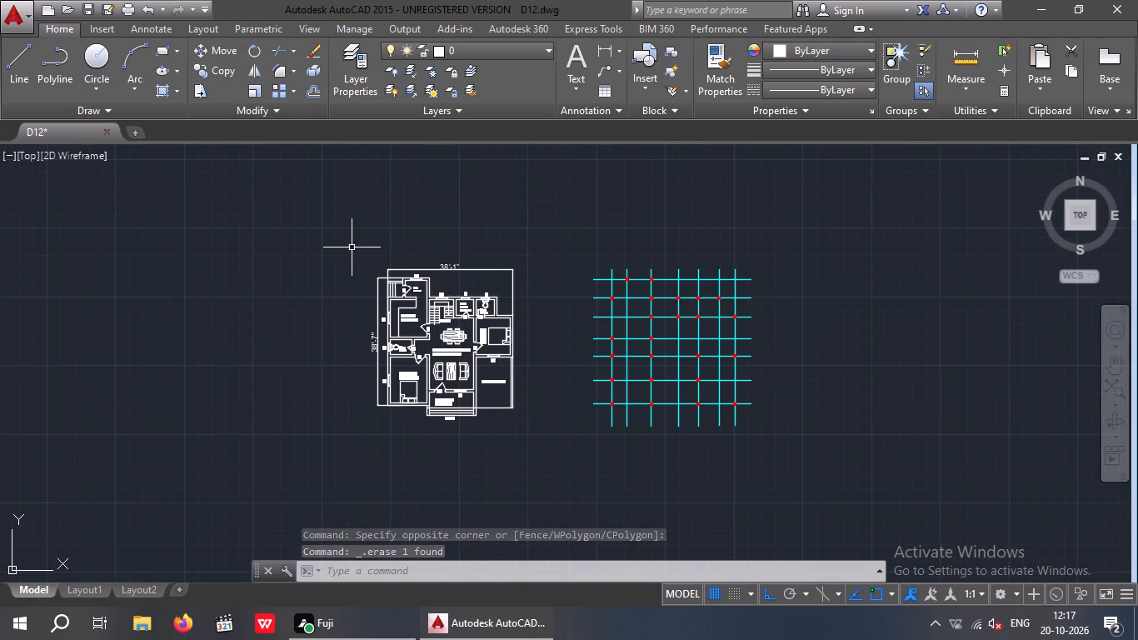
pyautogui.click(352, 247)
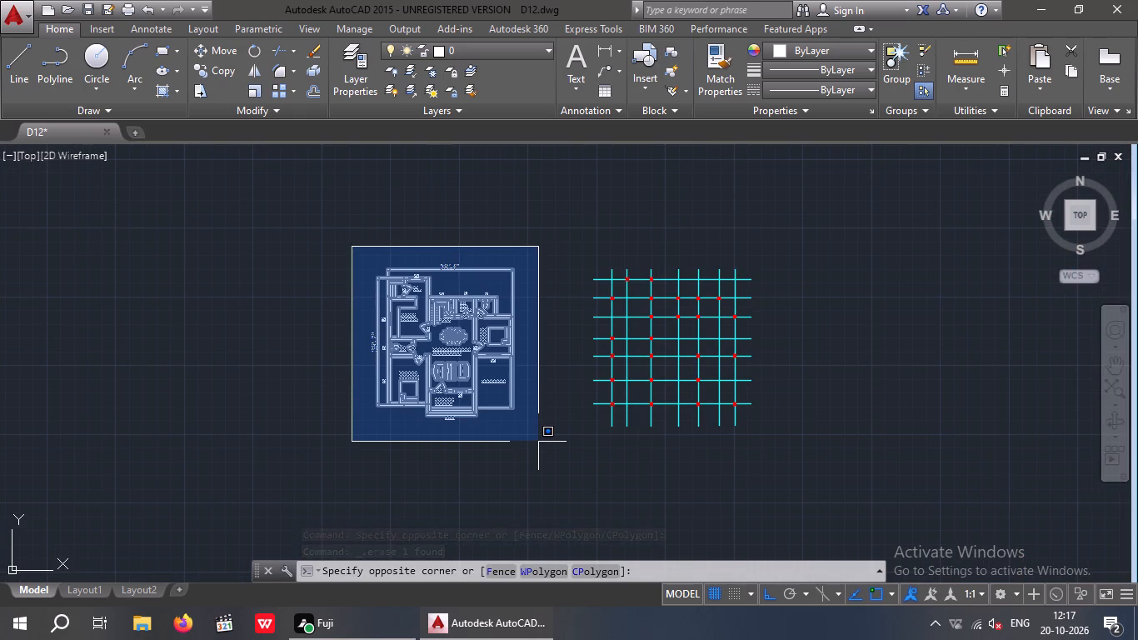
pyautogui.click(537, 441)
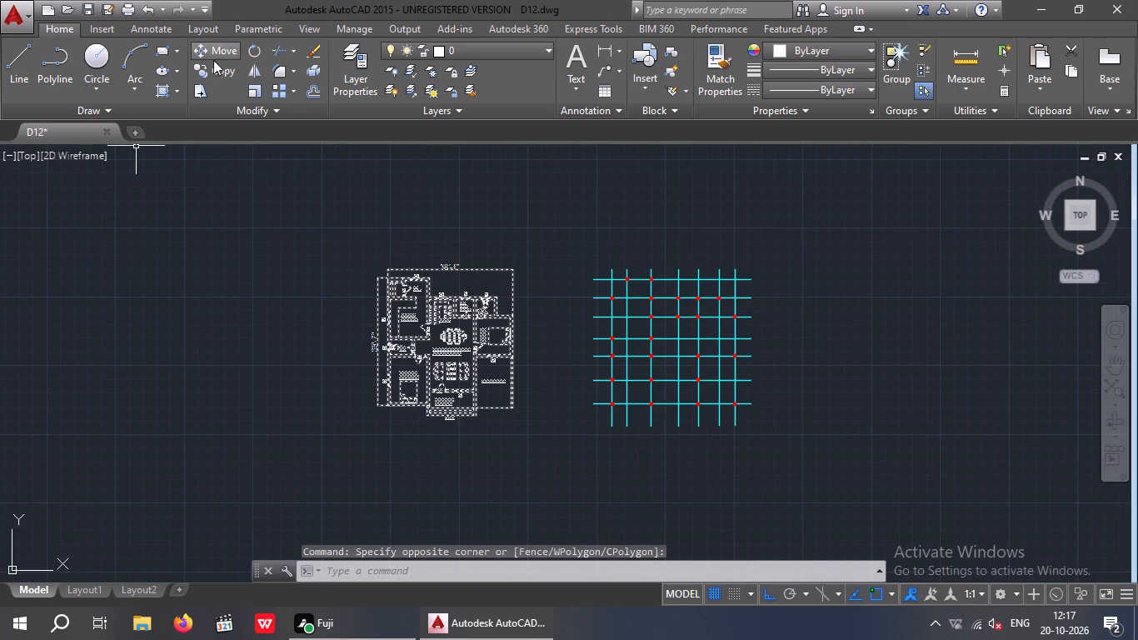
pyautogui.click(217, 69)
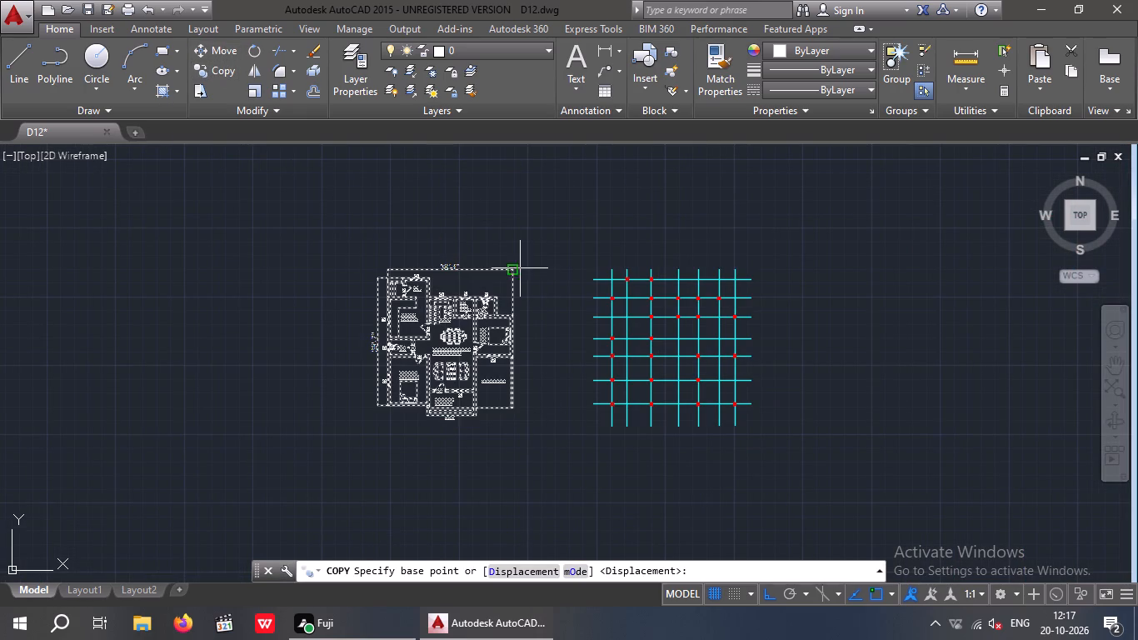
pyautogui.click(513, 268)
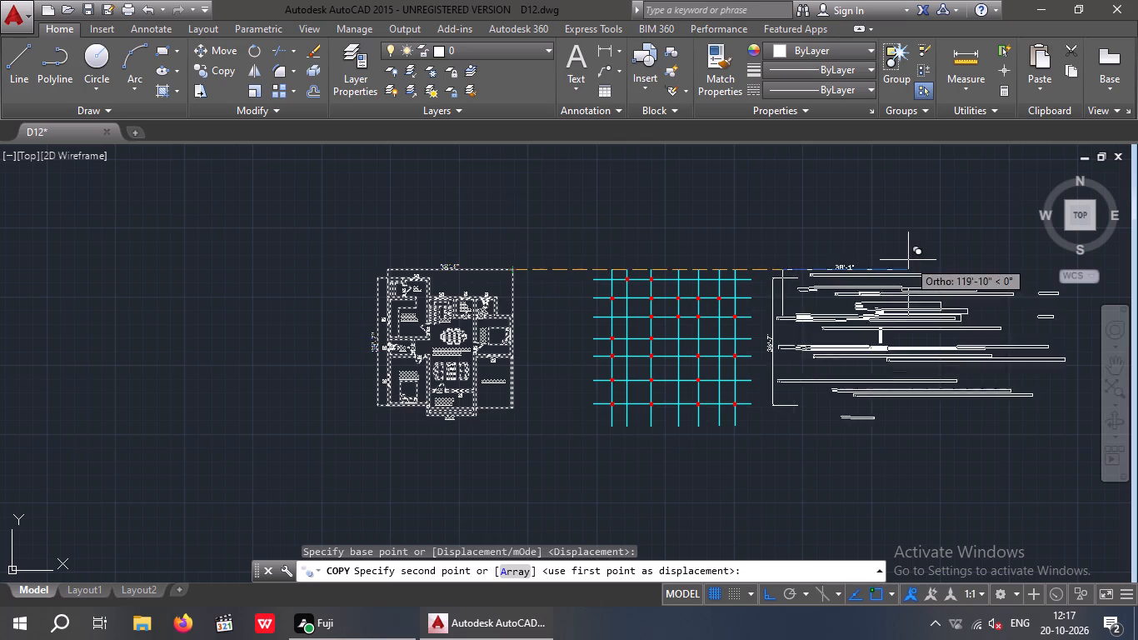
pyautogui.moveTo(917, 270); pyautogui.dragTo(489, 270, button='middle')
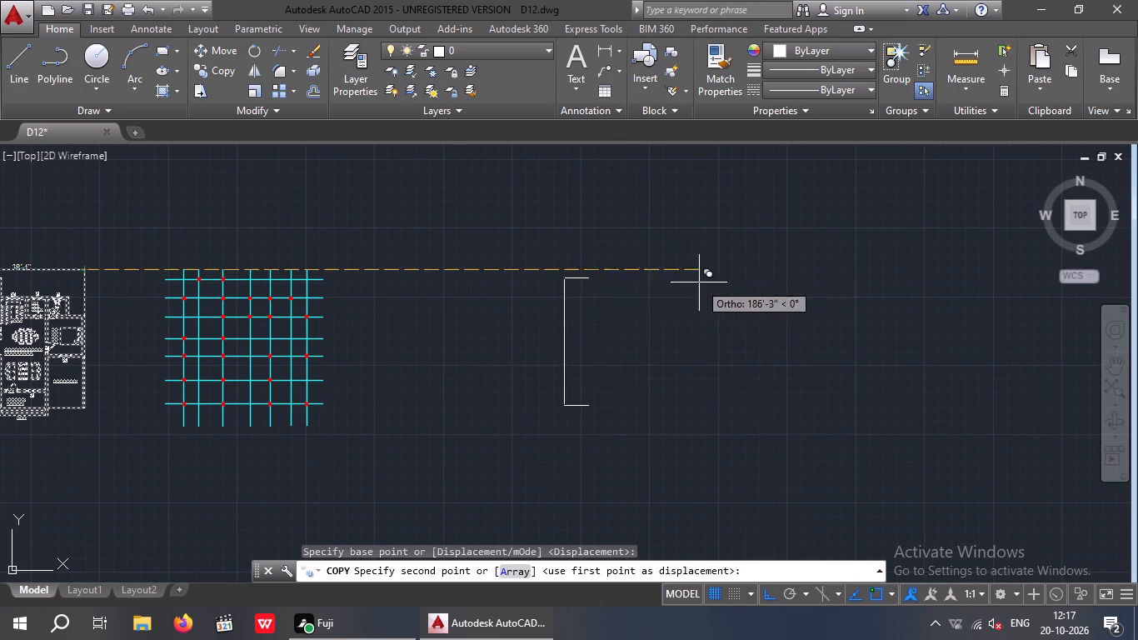
pyautogui.click(699, 282)
pyautogui.press('Escape')
pyautogui.press('Escape')
# Delete the overall width and overall height dimensions from the copied floor plan.
pyautogui.scroll(3, 608, 381)
pyautogui.moveTo(597, 367); pyautogui.dragTo(585, 374, button='middle')
pyautogui.scroll(-2, 595, 364)
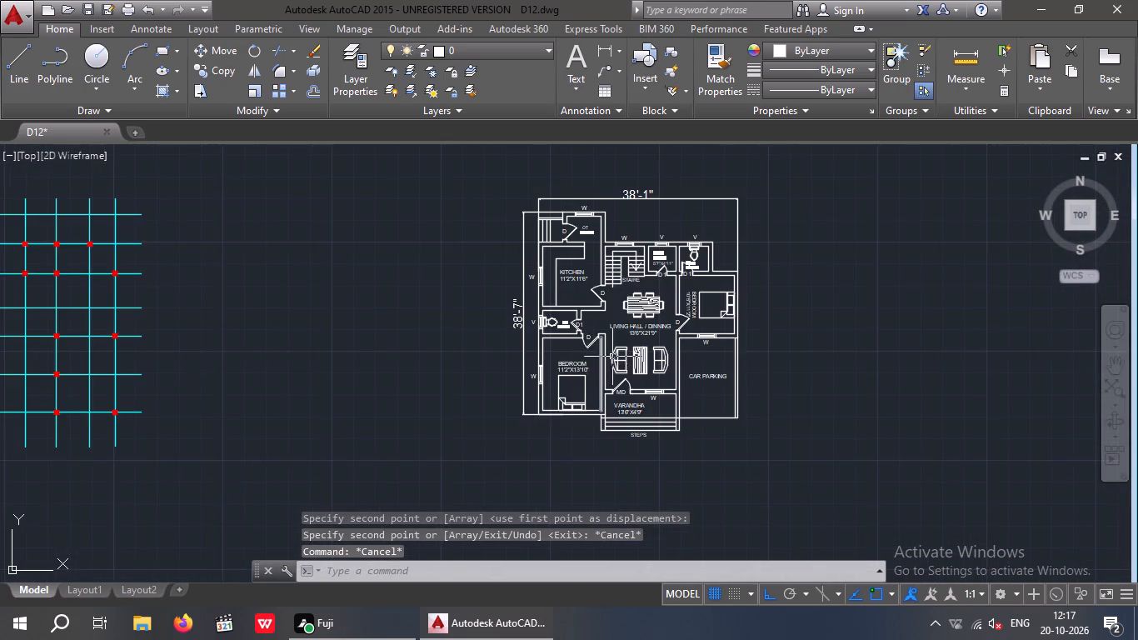
pyautogui.moveTo(616, 365); pyautogui.dragTo(609, 423, button='middle')
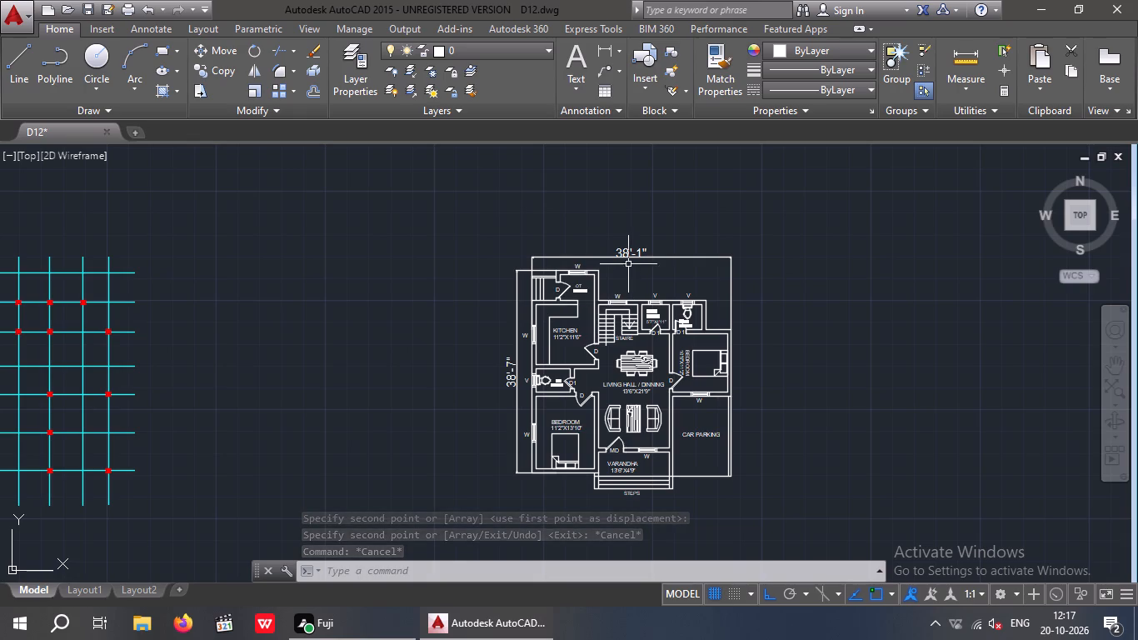
pyautogui.scroll(2, 625, 256)
pyautogui.moveTo(660, 278); pyautogui.dragTo(619, 265)
pyautogui.click(589, 197)
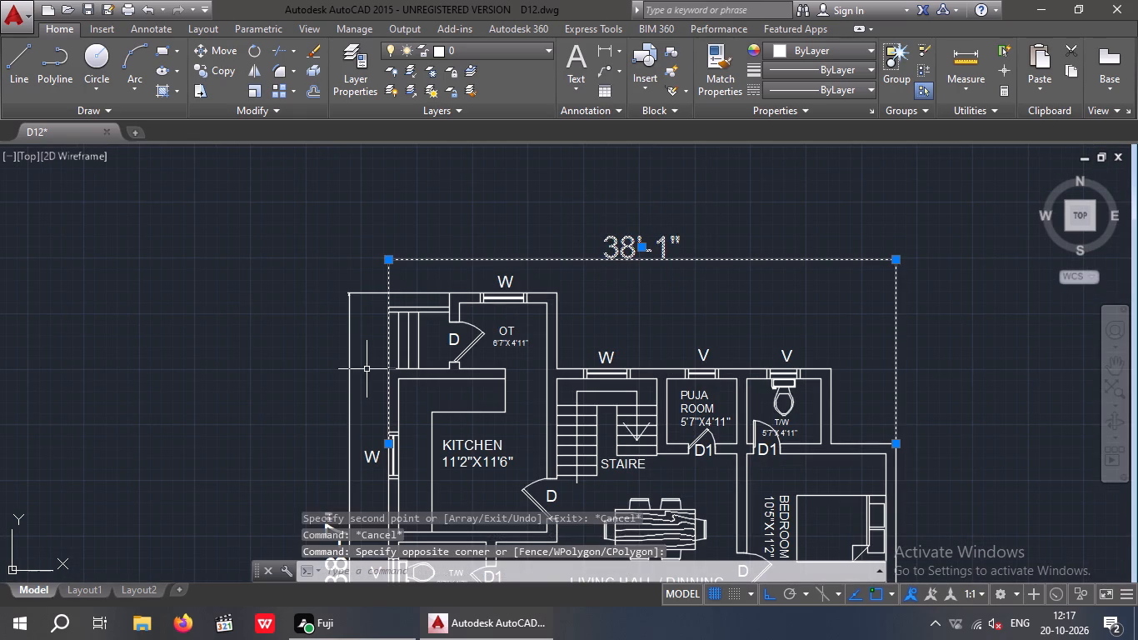
pyautogui.moveTo(364, 357); pyautogui.dragTo(281, 389)
pyautogui.click(281, 389)
pyautogui.press('Delete')
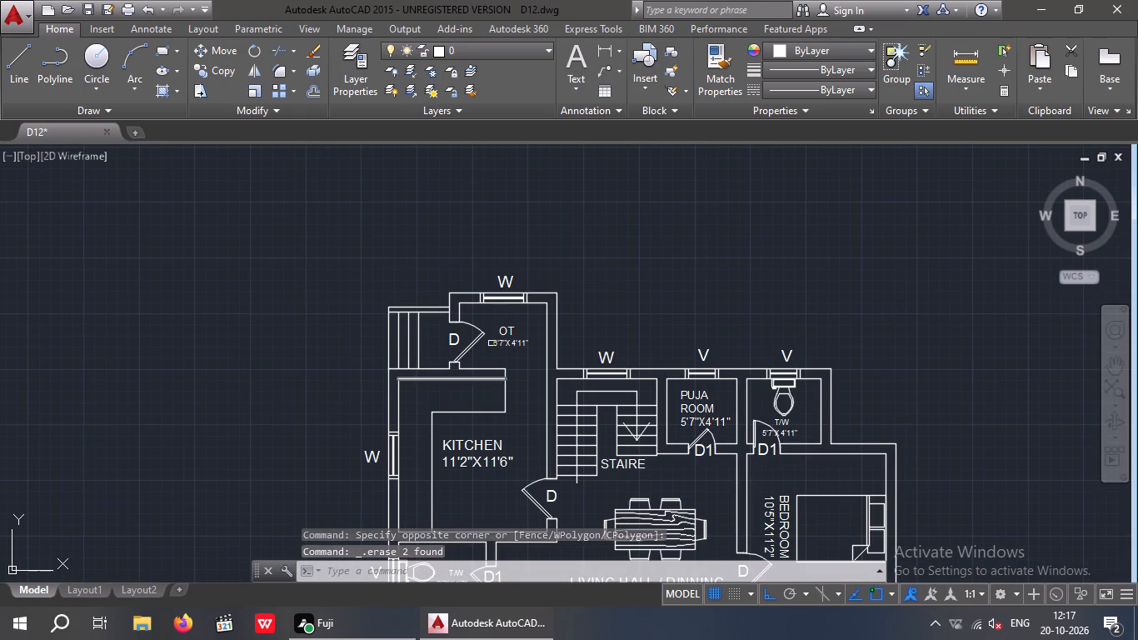
# In the copy, delete the OT, KITCHEN, 11'2"X13'10" BEDROOM and VARANDHA W labels, the 6'7"X4'7" T/W's V label and the VARANDHA text.
pyautogui.scroll(4, 505, 283)
pyautogui.moveTo(562, 220); pyautogui.dragTo(389, 266)
pyautogui.click(352, 282)
pyautogui.scroll(-2, 357, 282)
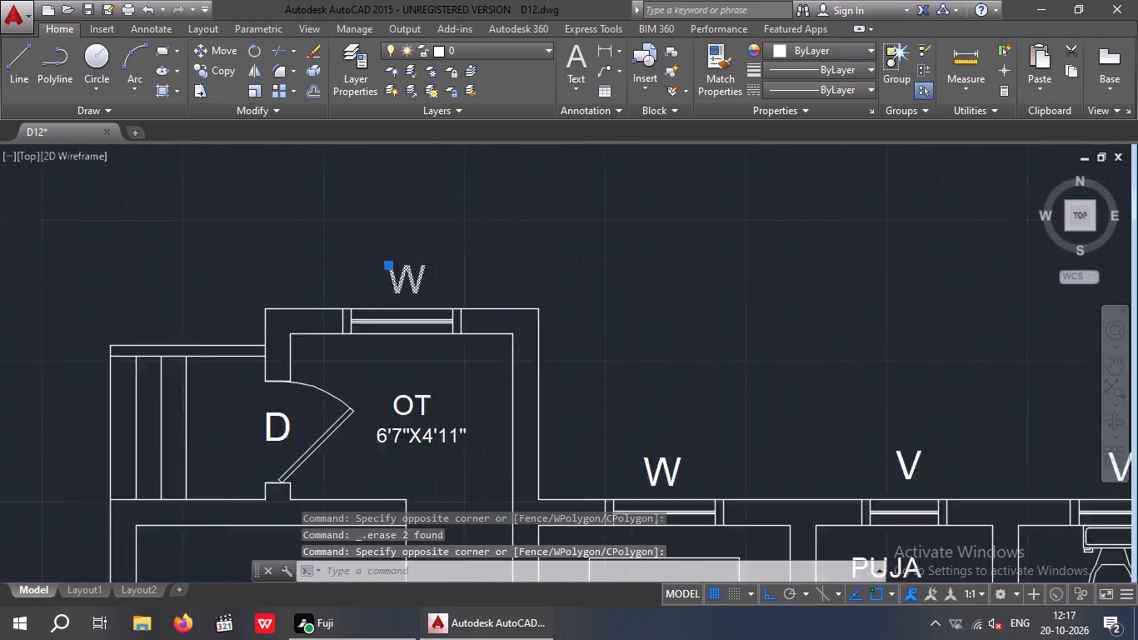
pyautogui.scroll(-2, 357, 282)
pyautogui.scroll(3, 228, 483)
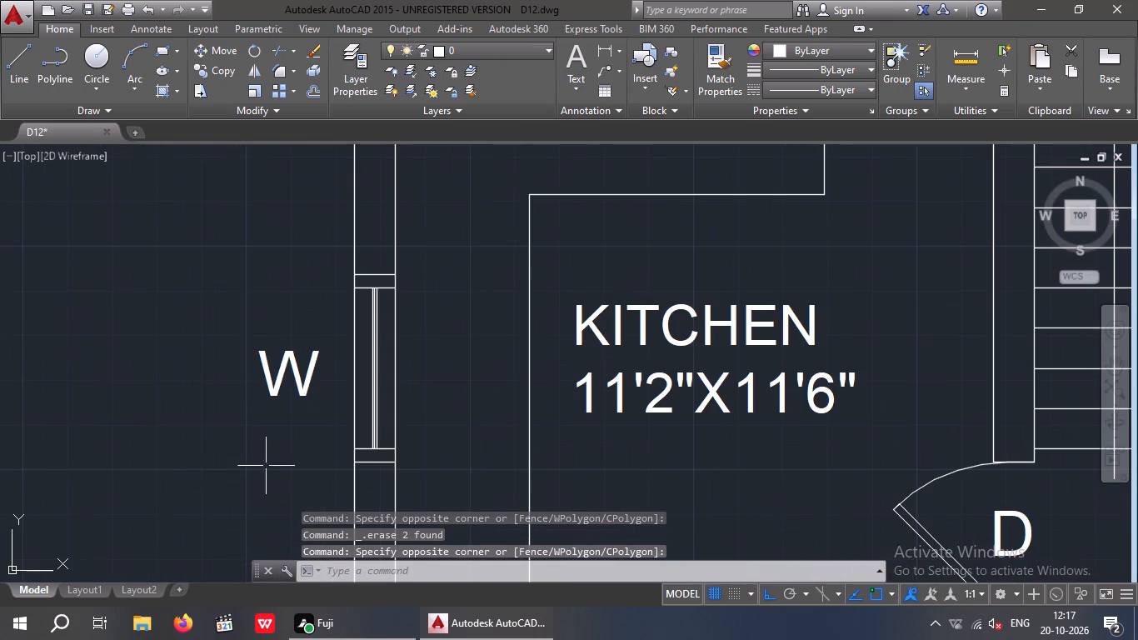
pyautogui.moveTo(296, 441); pyautogui.dragTo(282, 424)
pyautogui.click(243, 282)
pyautogui.scroll(-4, 247, 375)
pyautogui.scroll(2, 242, 522)
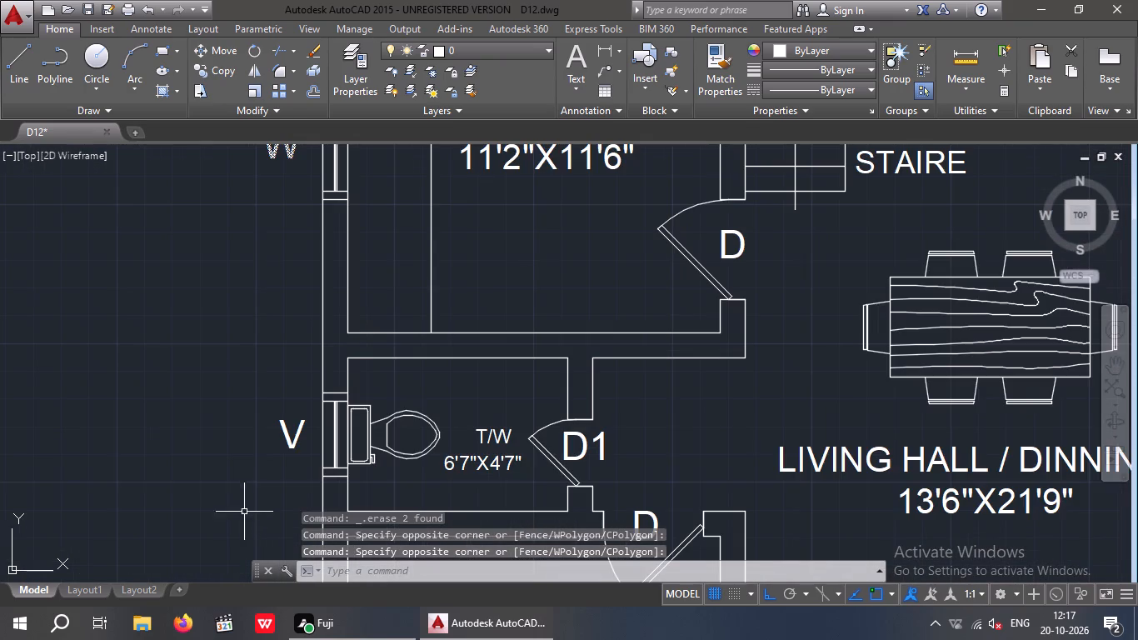
pyautogui.scroll(2, 298, 405)
pyautogui.scroll(-3, 294, 420)
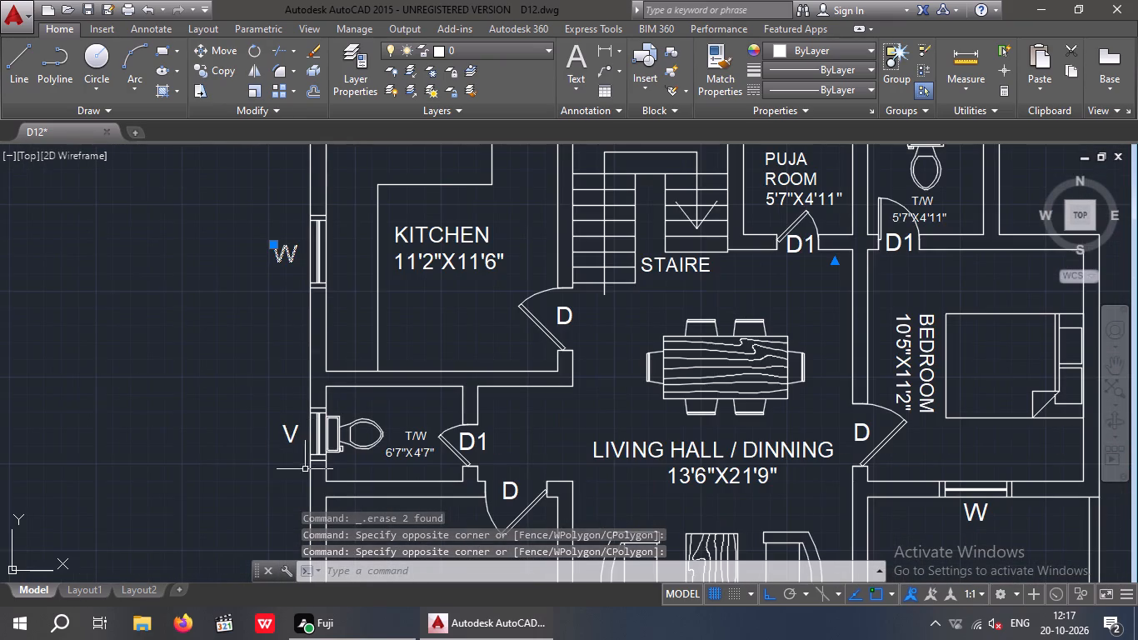
pyautogui.moveTo(297, 454); pyautogui.dragTo(291, 441)
pyautogui.click(267, 385)
pyautogui.scroll(-3, 267, 385)
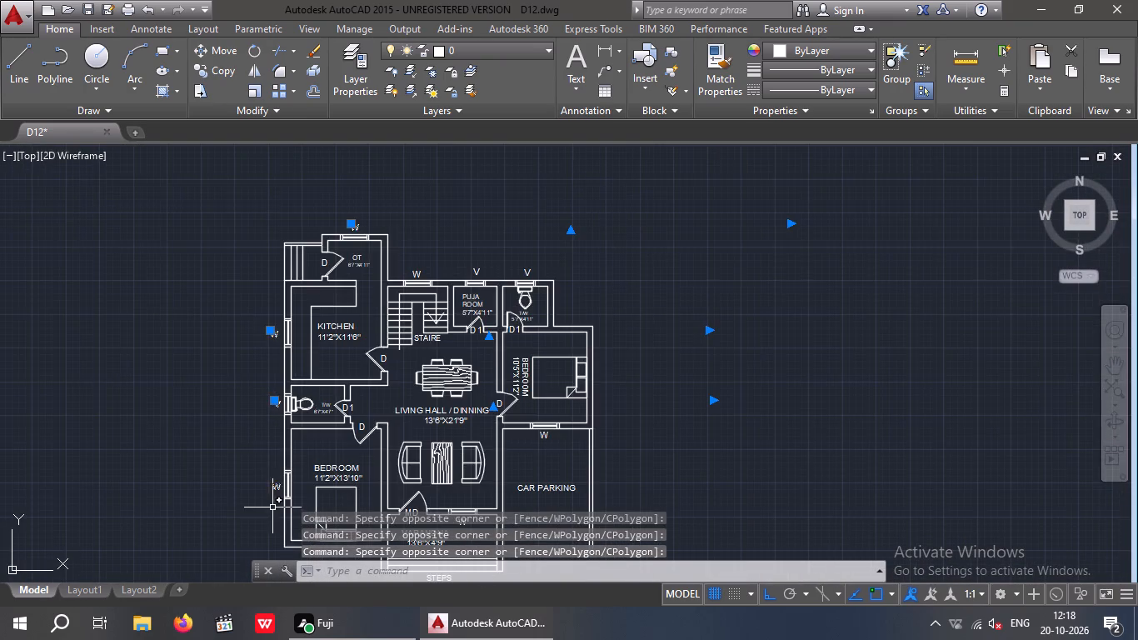
pyautogui.scroll(3, 273, 511)
pyautogui.moveTo(282, 482); pyautogui.dragTo(261, 418)
pyautogui.click(242, 353)
pyautogui.scroll(-4, 242, 358)
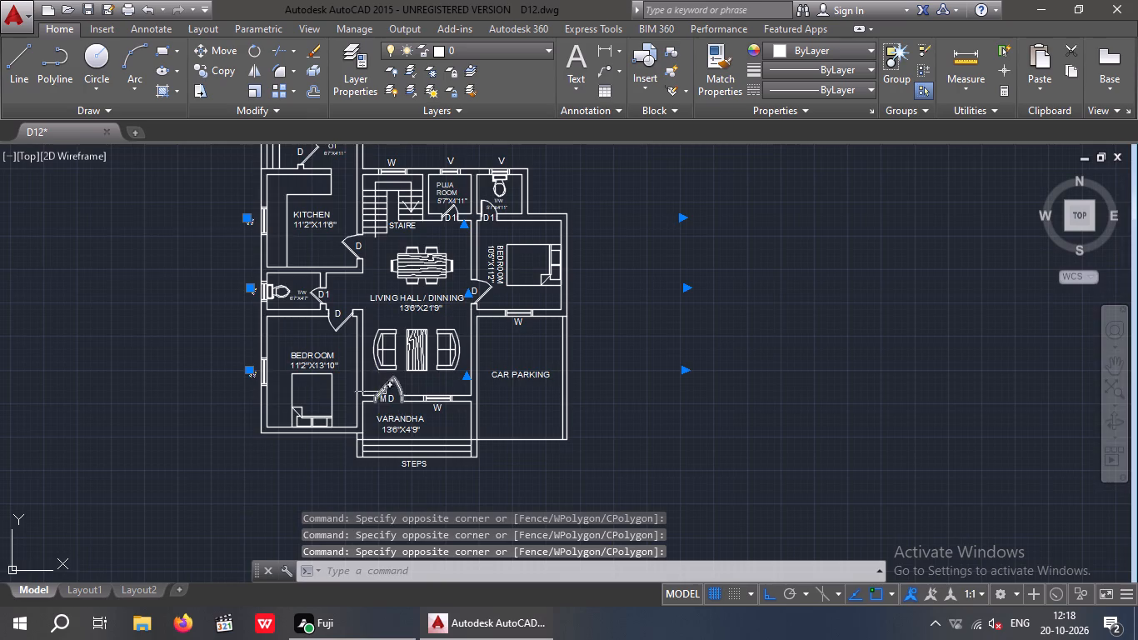
pyautogui.scroll(3, 386, 397)
pyautogui.scroll(3, 576, 428)
pyautogui.moveTo(742, 440); pyautogui.dragTo(593, 512)
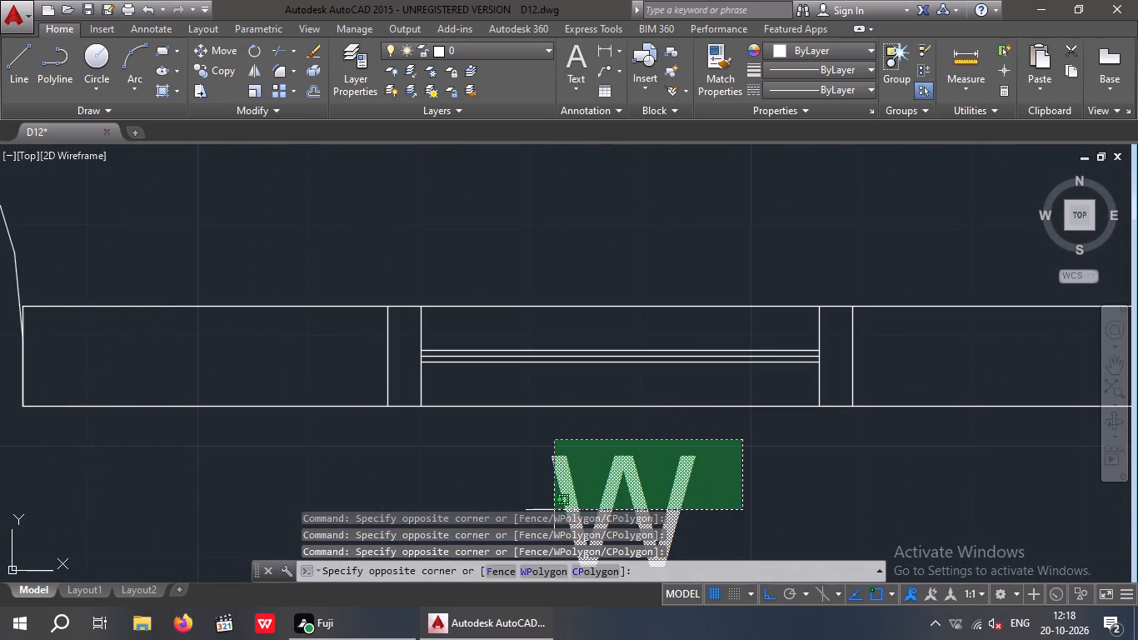
pyautogui.click(554, 510)
pyautogui.scroll(-4, 582, 463)
pyautogui.moveTo(519, 476); pyautogui.dragTo(520, 377, button='middle')
pyautogui.scroll(-1, 511, 394)
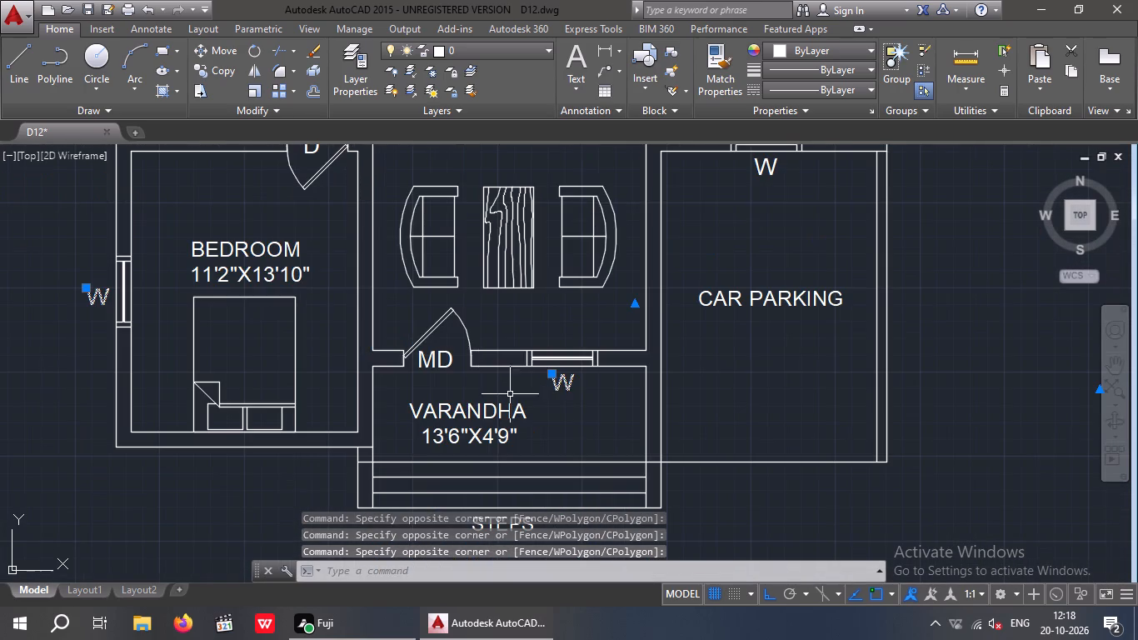
pyautogui.moveTo(539, 401); pyautogui.dragTo(513, 427)
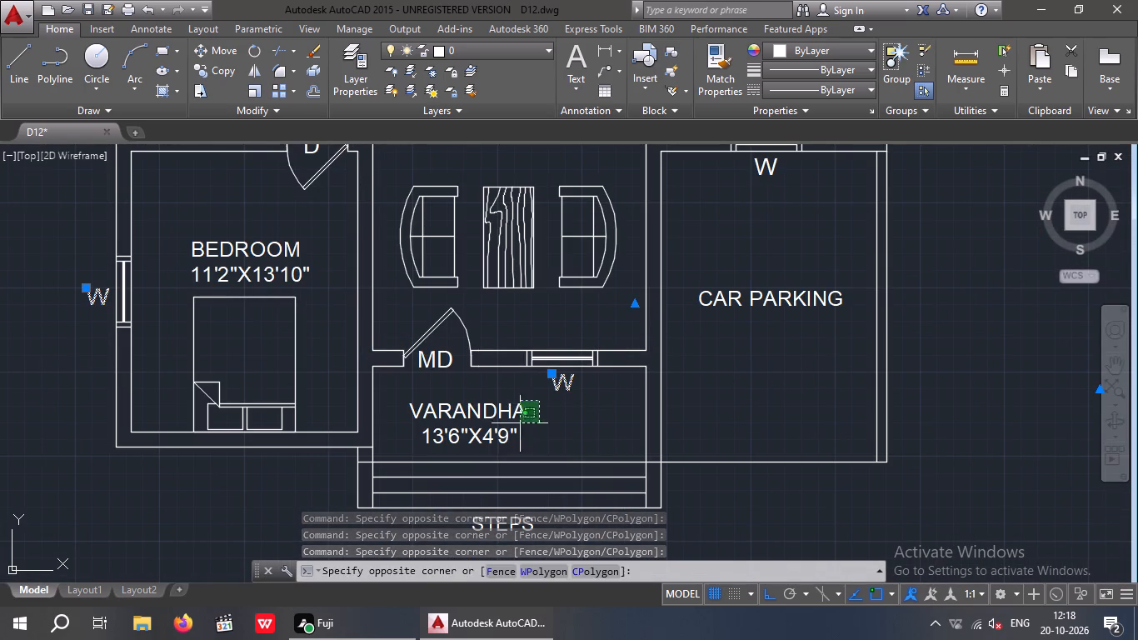
pyautogui.moveTo(513, 427); pyautogui.dragTo(477, 436)
pyautogui.click(382, 431)
pyautogui.press('Delete')
# Delete the W label below the window between the copy's 10'5"X11'2" BEDROOM and CAR PARKING.
pyautogui.scroll(-3, 438, 407)
pyautogui.moveTo(422, 469); pyautogui.dragTo(390, 557, button='middle')
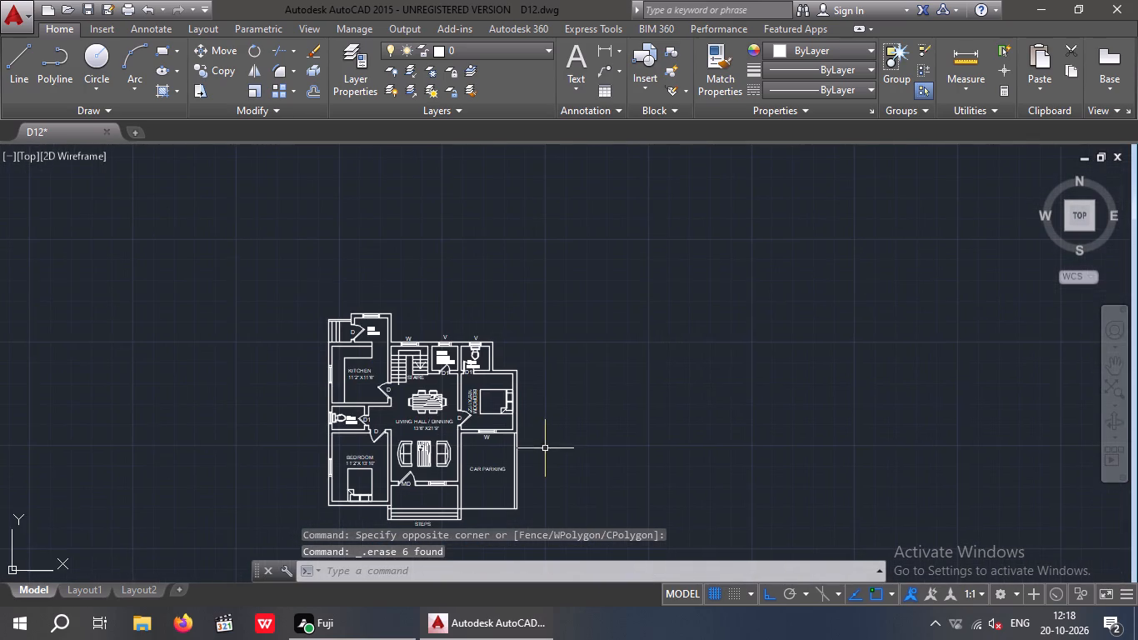
pyautogui.scroll(4, 492, 446)
pyautogui.moveTo(485, 398); pyautogui.dragTo(402, 419)
pyautogui.click(388, 421)
pyautogui.press('Delete')
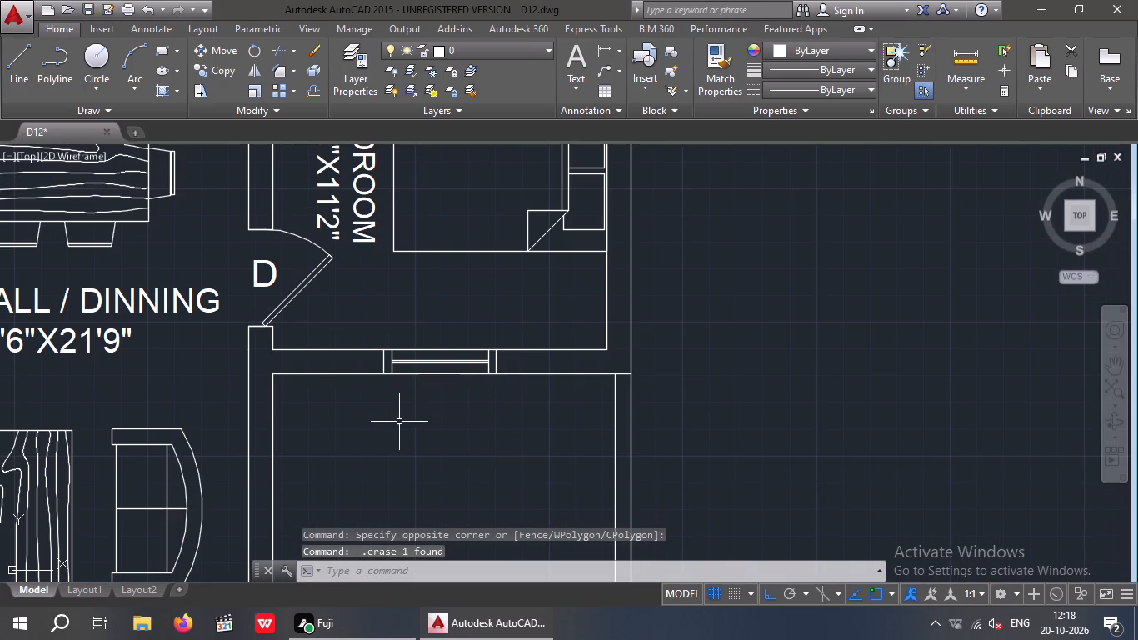
# Delete the W label above the copy's staircase and the V labels above its PUJA ROOM and 5'7"X4'11" T/W.
pyautogui.scroll(-5, 400, 422)
pyautogui.scroll(2, 319, 242)
pyautogui.moveTo(551, 256); pyautogui.dragTo(466, 290)
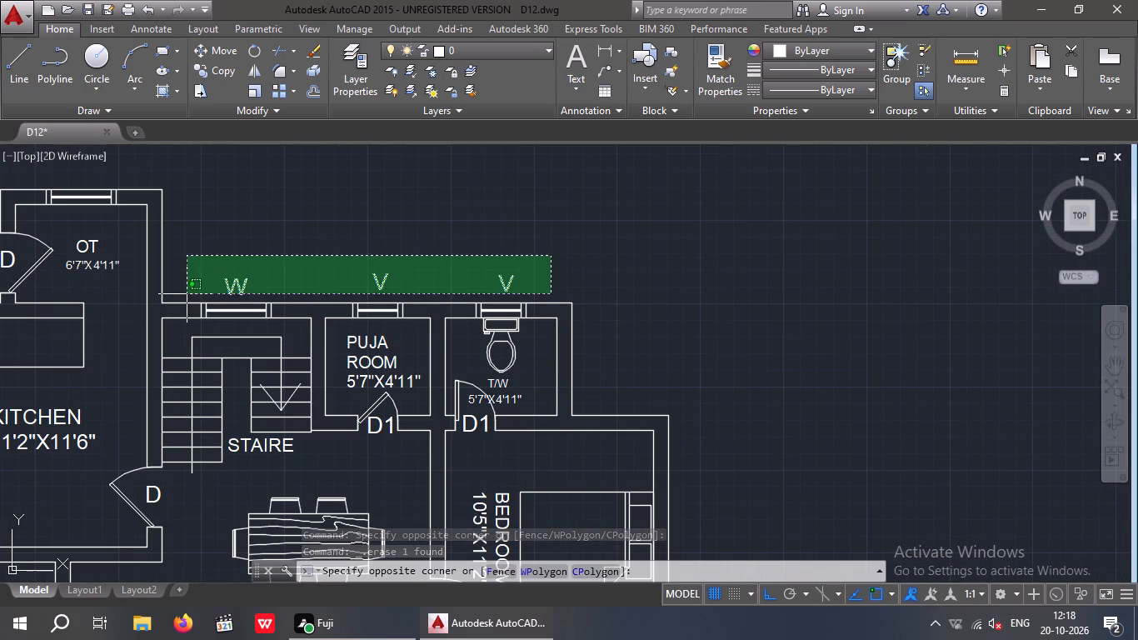
pyautogui.click(192, 290)
pyautogui.press('Delete')
# Delete the copy's D label at the 11'2"X13'10" BEDROOM door, D1 at the 6'7"X4'7" T/W door and MD at the main door.
pyautogui.scroll(-6, 239, 267)
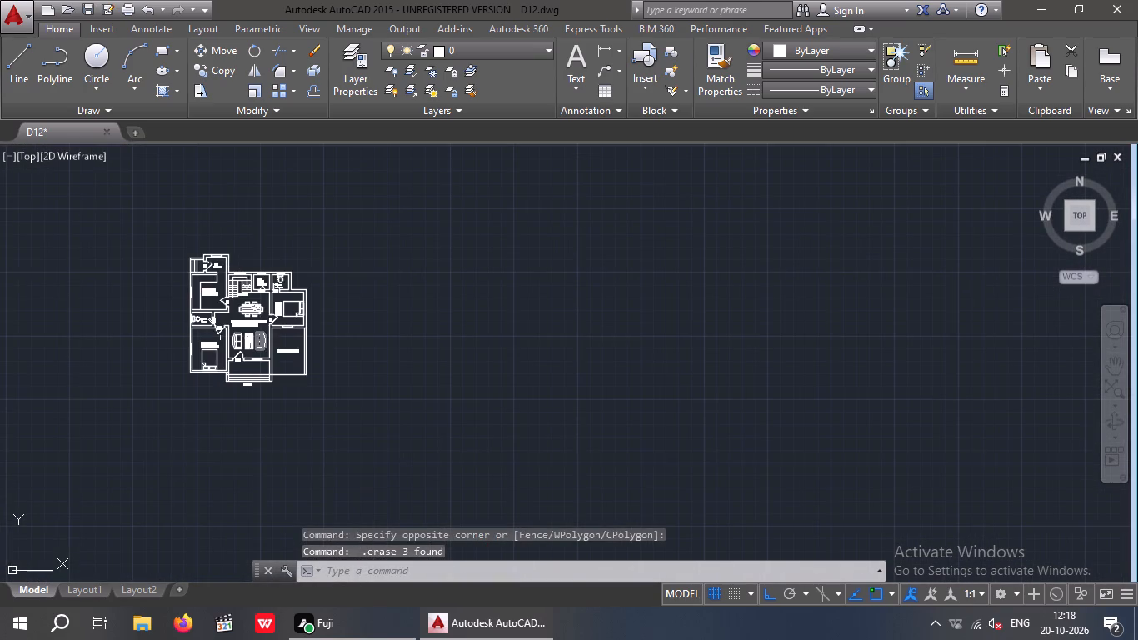
pyautogui.scroll(6, 207, 326)
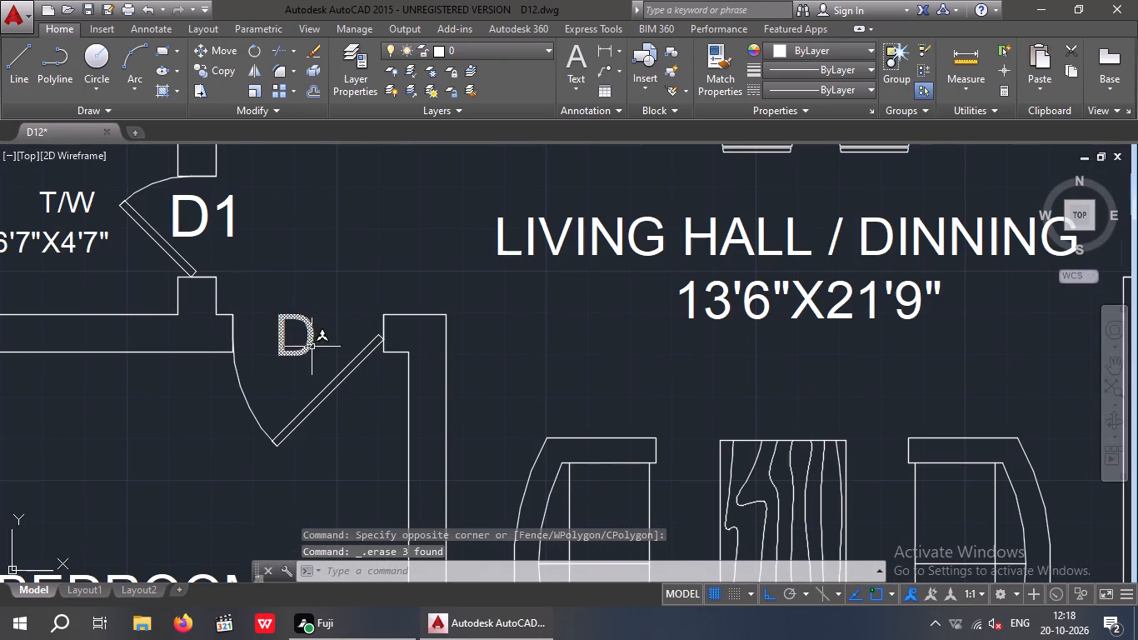
pyautogui.moveTo(322, 348); pyautogui.dragTo(295, 348)
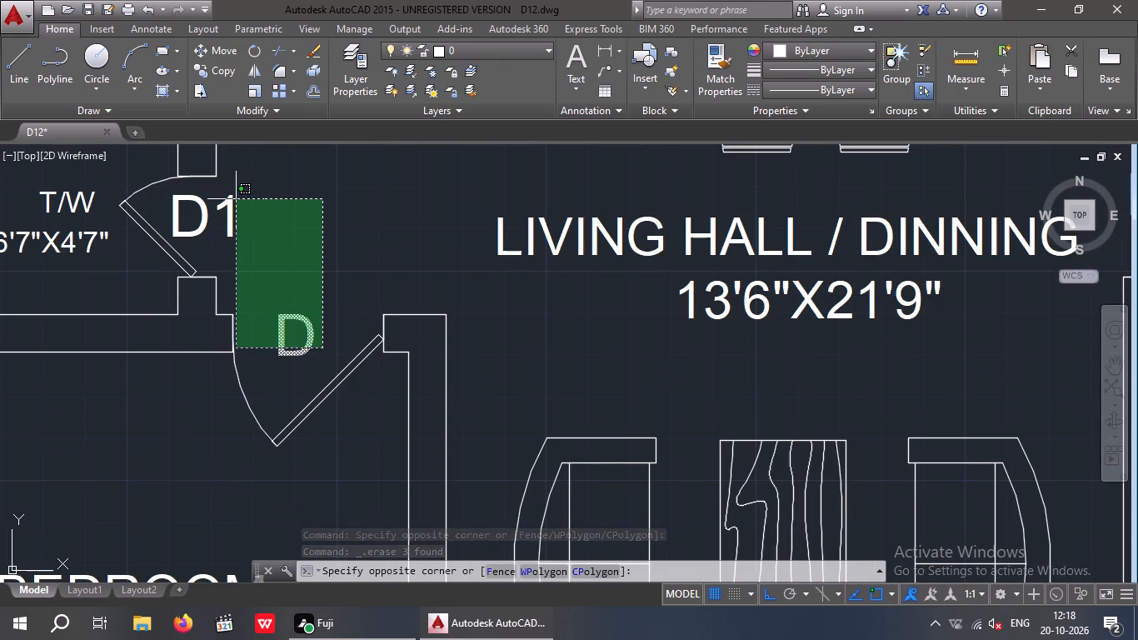
pyautogui.click(252, 197)
pyautogui.moveTo(277, 197); pyautogui.dragTo(223, 232)
pyautogui.click(210, 227)
pyautogui.scroll(-4, 294, 227)
pyautogui.scroll(3, 370, 403)
pyautogui.moveTo(393, 404); pyautogui.dragTo(351, 373)
pyautogui.click(336, 321)
pyautogui.press('Delete')
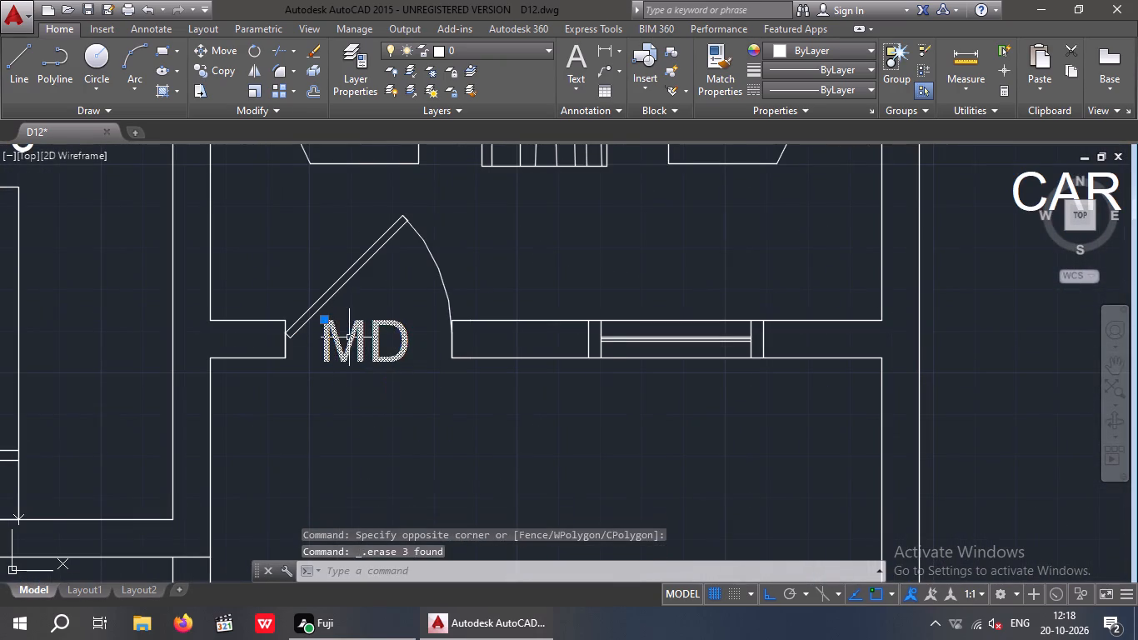
# Delete the D label at the KITCHEN door in the copied plan.
pyautogui.scroll(-4, 362, 349)
pyautogui.moveTo(366, 387); pyautogui.dragTo(381, 484, button='middle')
pyautogui.scroll(5, 350, 298)
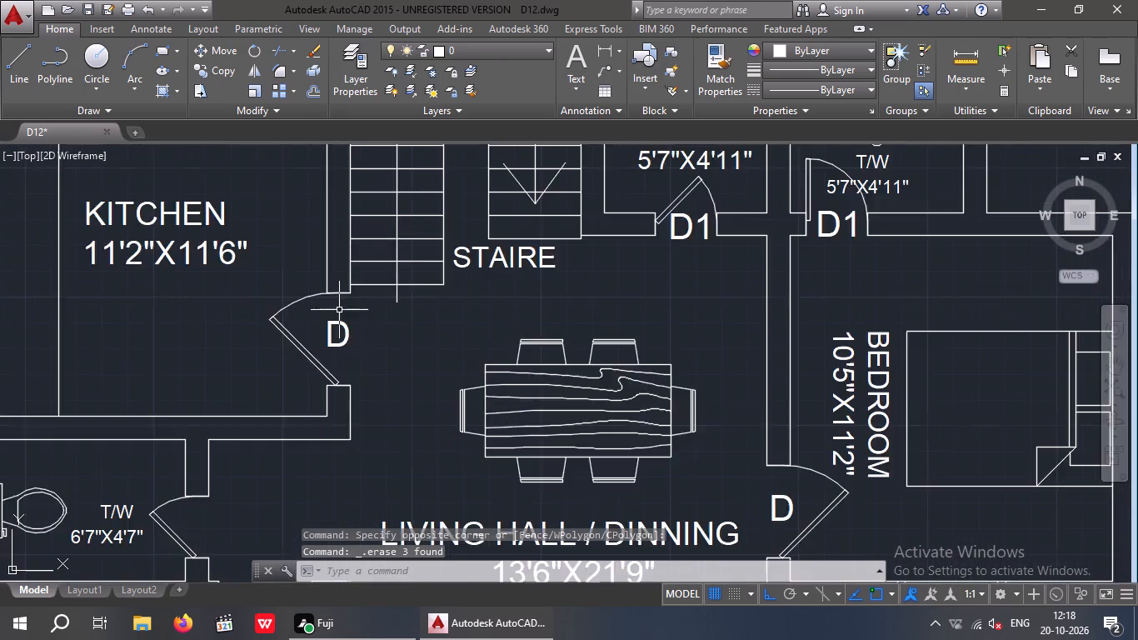
pyautogui.scroll(1, 339, 310)
pyautogui.moveTo(408, 343); pyautogui.dragTo(276, 429)
pyautogui.click(258, 434)
pyautogui.press('Delete')
# Delete the D1 labels at the PUJA ROOM and 5'7"X4'11" T/W doors in the copied plan.
pyautogui.scroll(-4, 327, 374)
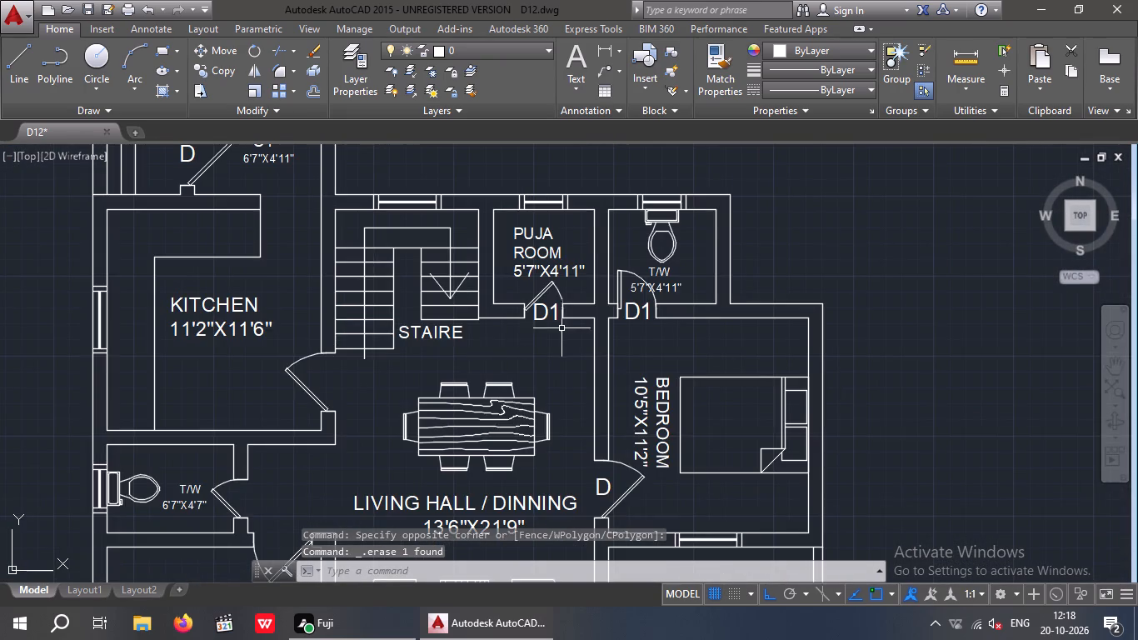
pyautogui.scroll(3, 559, 327)
pyautogui.moveTo(548, 335); pyautogui.dragTo(512, 323)
pyautogui.click(484, 272)
pyautogui.press('Delete')
pyautogui.moveTo(857, 314); pyautogui.dragTo(857, 316)
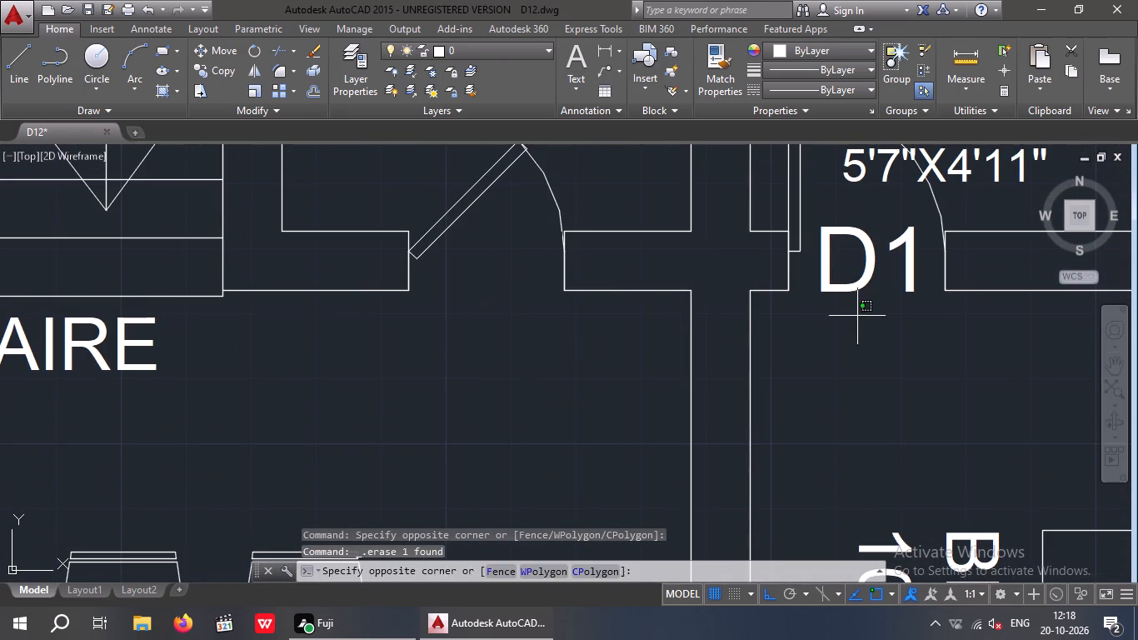
pyautogui.moveTo(857, 316); pyautogui.dragTo(844, 312)
pyautogui.click(841, 267)
pyautogui.press('Delete')
# Delete the D label at the 10'5"X11'2" BEDROOM door in the copied plan.
pyautogui.scroll(-4, 816, 309)
pyautogui.scroll(4, 805, 425)
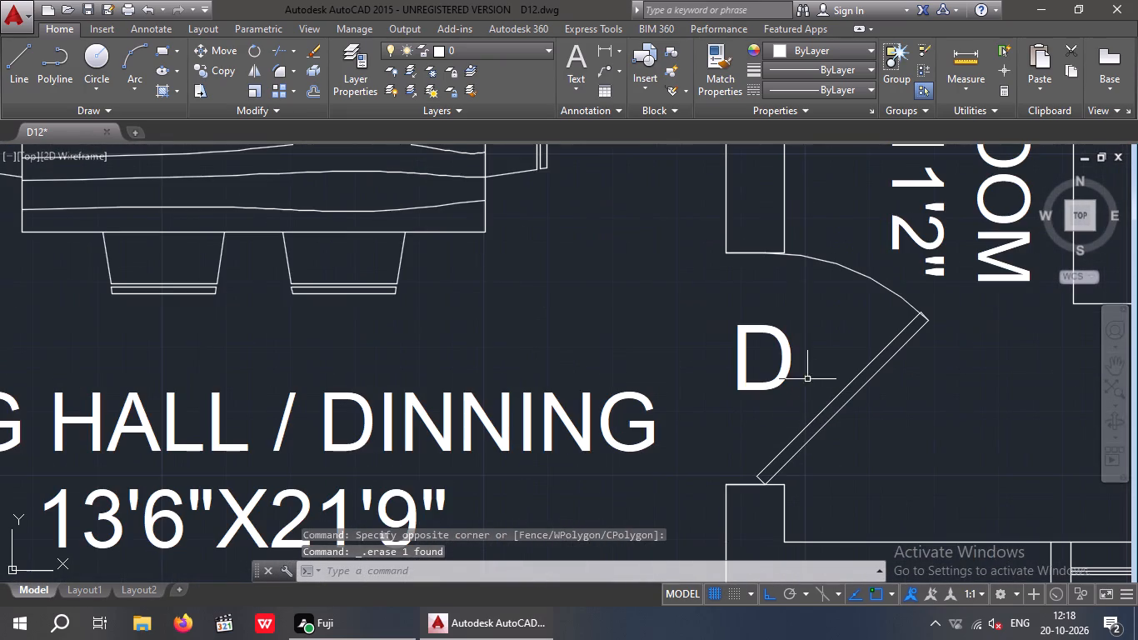
pyautogui.moveTo(803, 348); pyautogui.dragTo(717, 380)
pyautogui.click(710, 382)
pyautogui.press('Delete')
# Delete the D label at the OT door in the copied plan.
pyautogui.scroll(-3, 716, 362)
pyautogui.scroll(-1, 652, 403)
pyautogui.moveTo(651, 402); pyautogui.dragTo(606, 327, button='middle')
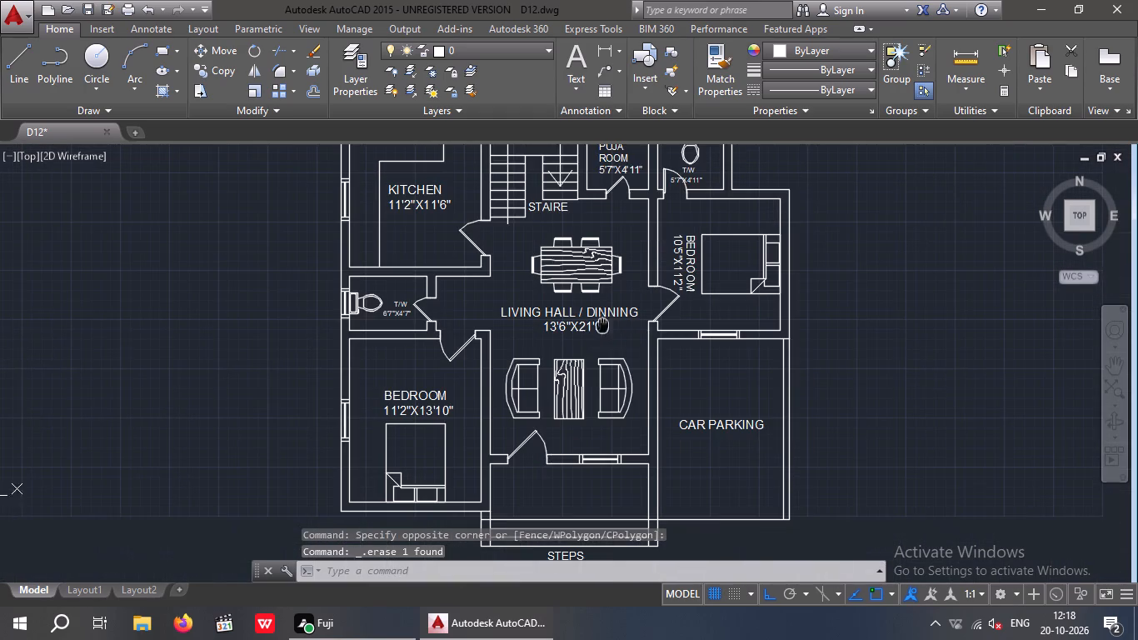
pyautogui.moveTo(608, 394); pyautogui.dragTo(592, 512, button='middle')
pyautogui.scroll(3, 382, 202)
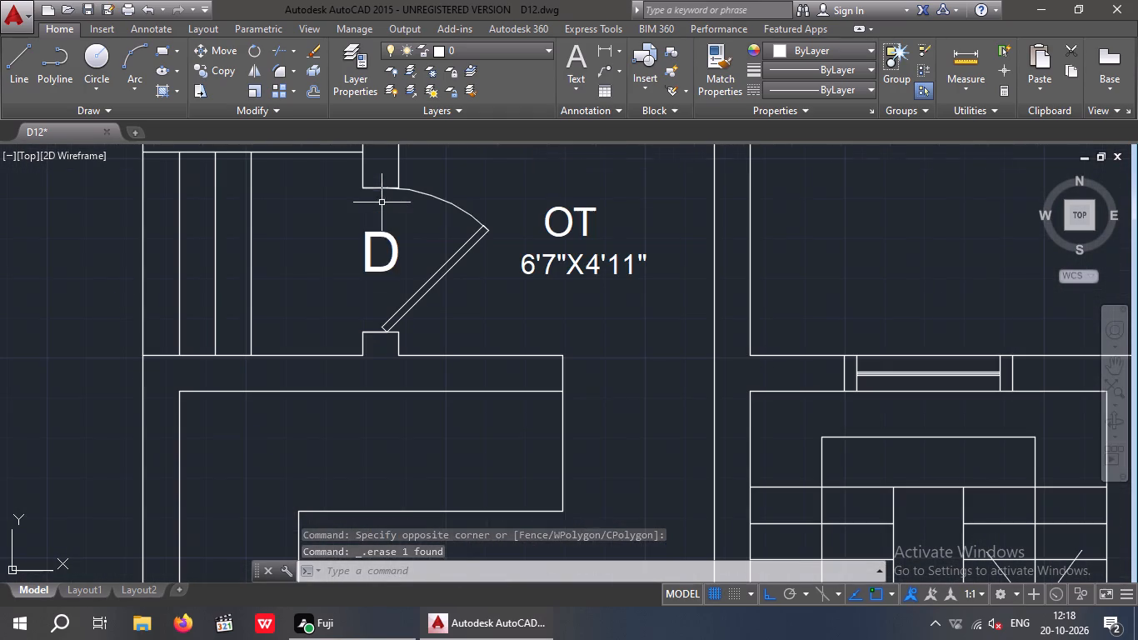
pyautogui.moveTo(421, 225); pyautogui.dragTo(316, 272)
pyautogui.click(316, 272)
pyautogui.press('Delete')
pyautogui.scroll(-3, 342, 230)
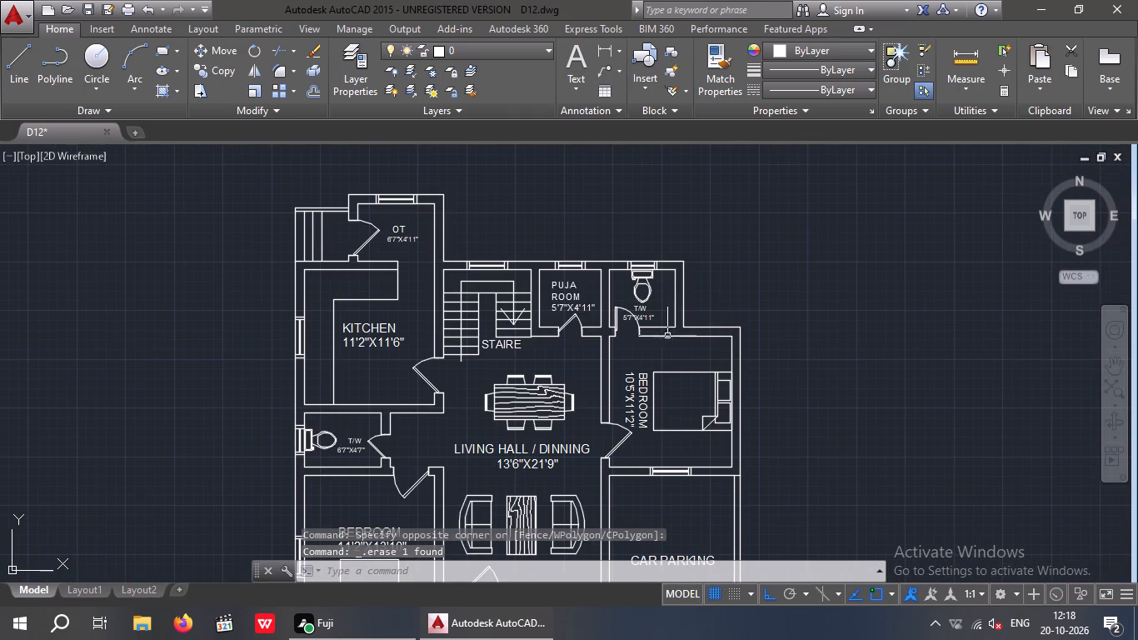
# Draw vertical construction lines through the 11'2"X13'10" BEDROOM's outer southwest corner and the porch-side corner of its south wall in the copied plan.
pyautogui.moveTo(635, 340); pyautogui.dragTo(617, 251, button='middle')
pyautogui.scroll(-2, 580, 325)
pyautogui.moveTo(496, 388); pyautogui.dragTo(427, 361, button='middle')
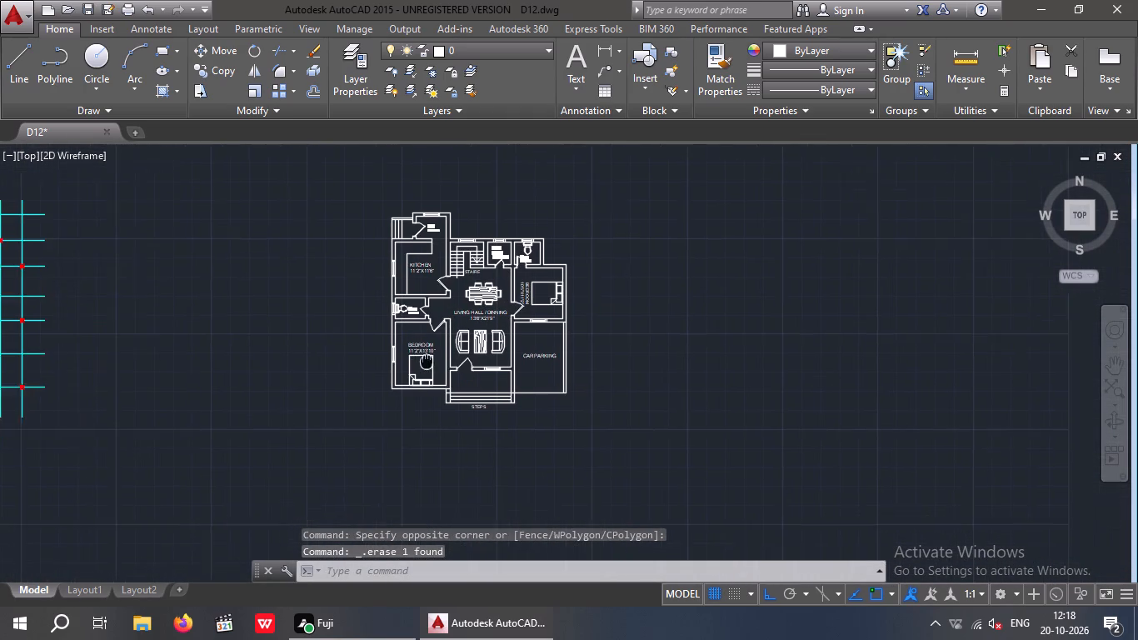
pyautogui.moveTo(427, 361); pyautogui.dragTo(422, 332, button='middle')
pyautogui.press('Escape')
pyautogui.press('Escape')
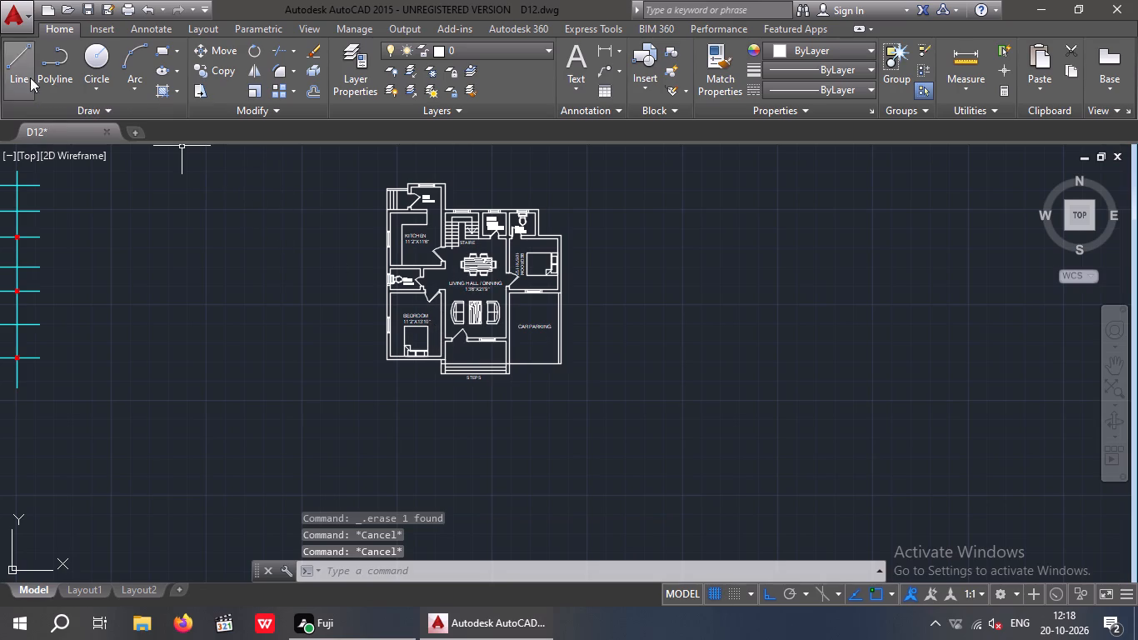
pyautogui.press('x')
pyautogui.press('l')
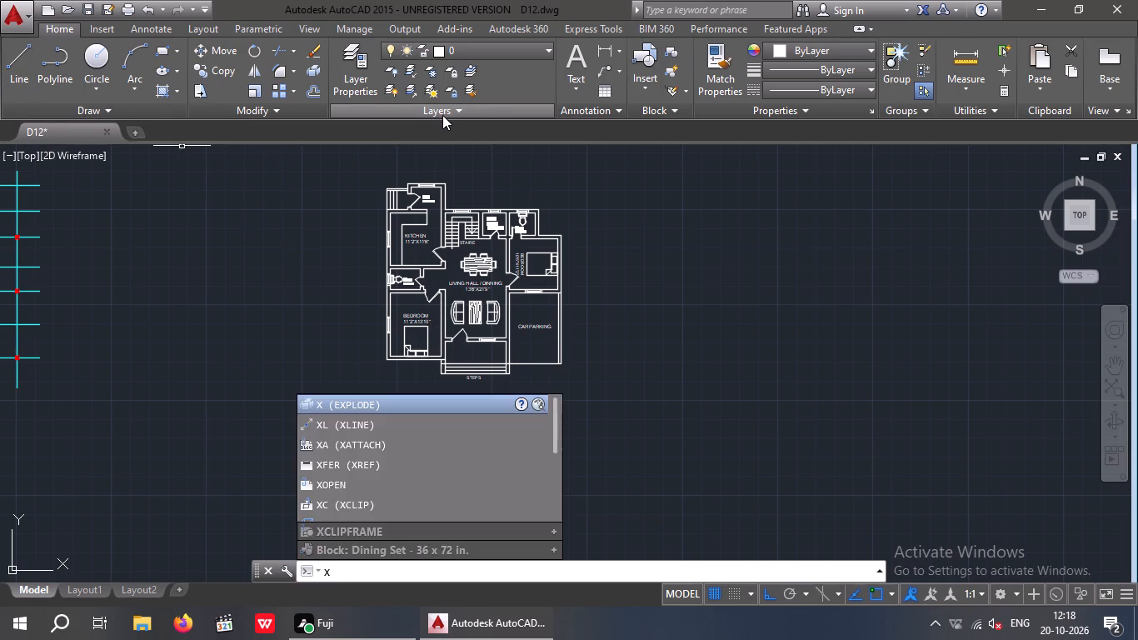
pyautogui.press('Return')
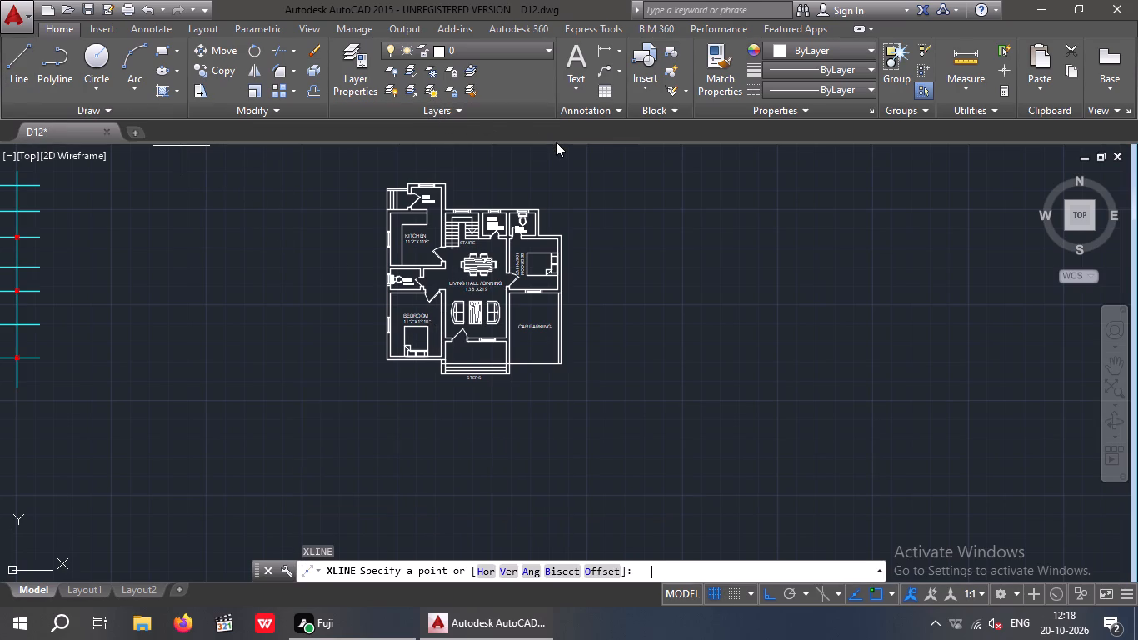
pyautogui.press('v')
pyautogui.press('Return')
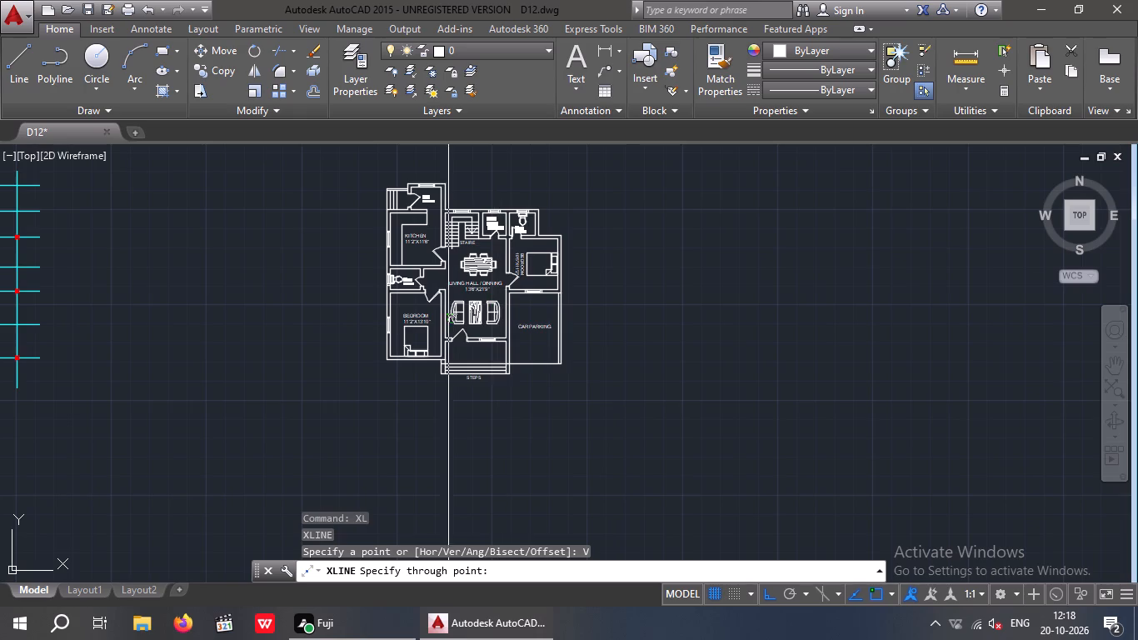
pyautogui.scroll(5, 372, 379)
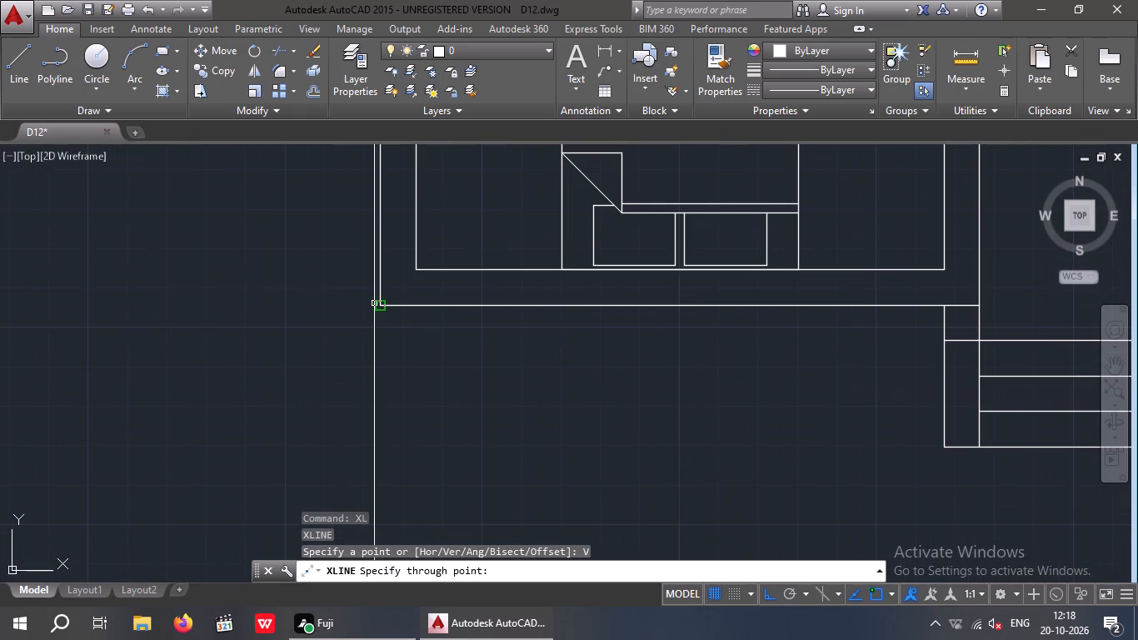
pyautogui.click(379, 306)
pyautogui.scroll(-3, 432, 305)
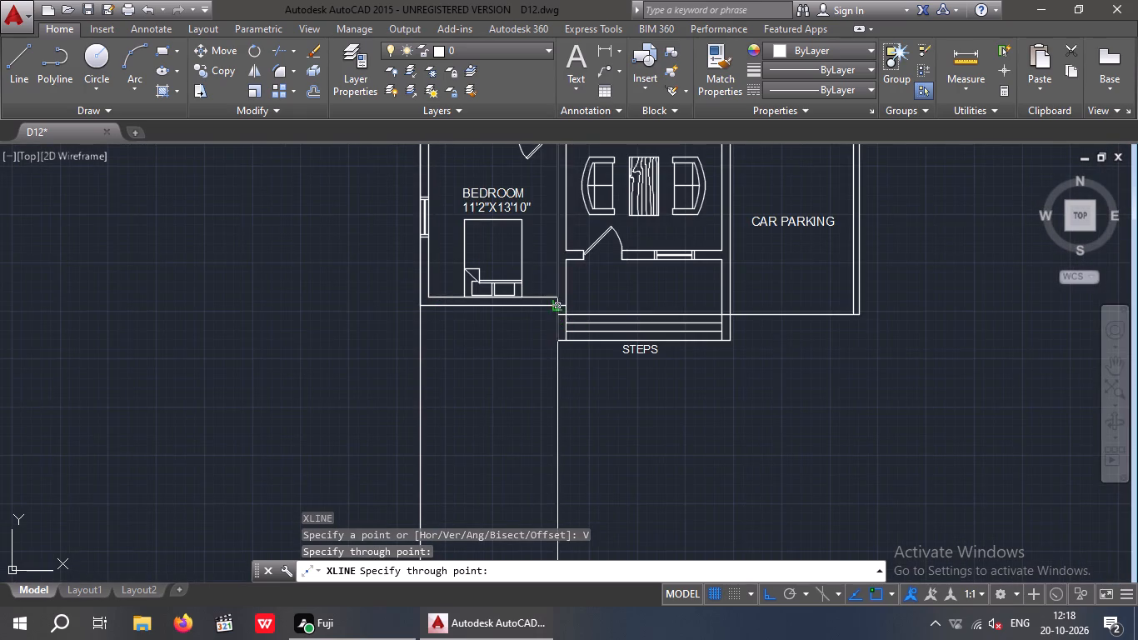
pyautogui.scroll(3, 556, 308)
pyautogui.scroll(-2, 591, 313)
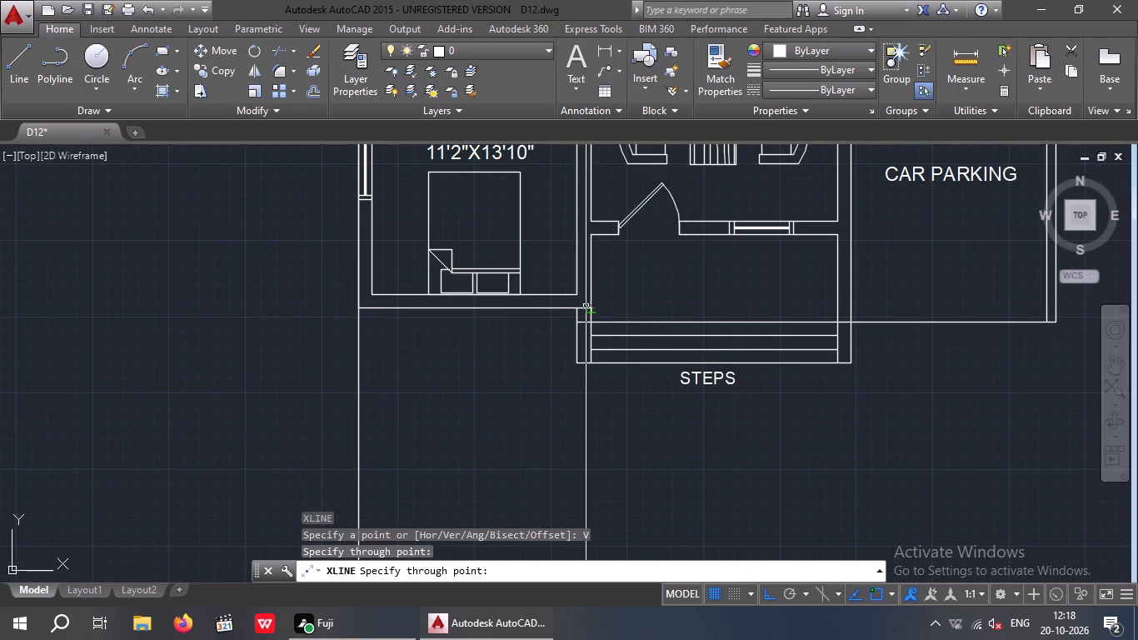
pyautogui.click(592, 307)
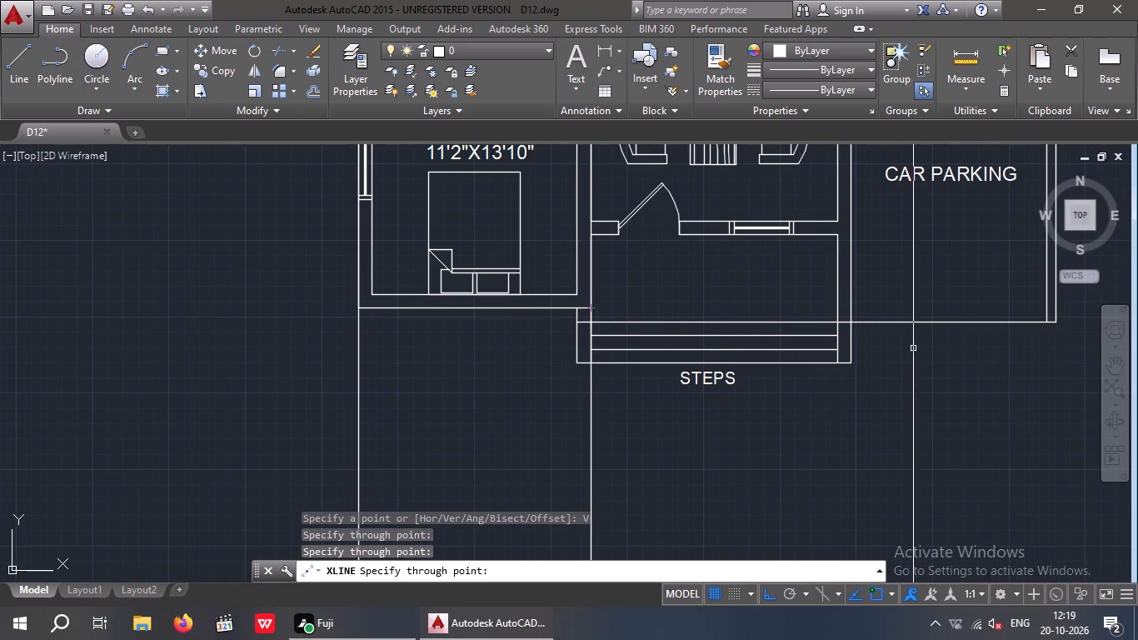
# Add vertical construction lines through the porch-side face of the porch/CAR PARKING wall and the CAR PARKING's outer southeast corner.
pyautogui.moveTo(905, 346); pyautogui.dragTo(696, 432, button='middle')
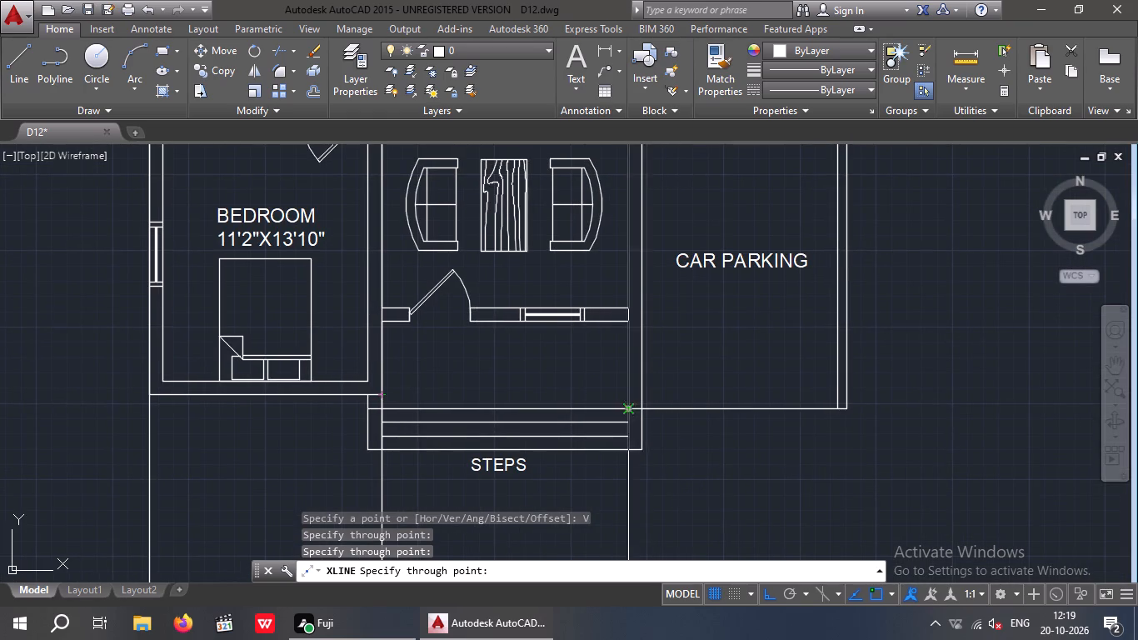
pyautogui.scroll(2, 636, 407)
pyautogui.click(613, 411)
pyautogui.scroll(-3, 641, 394)
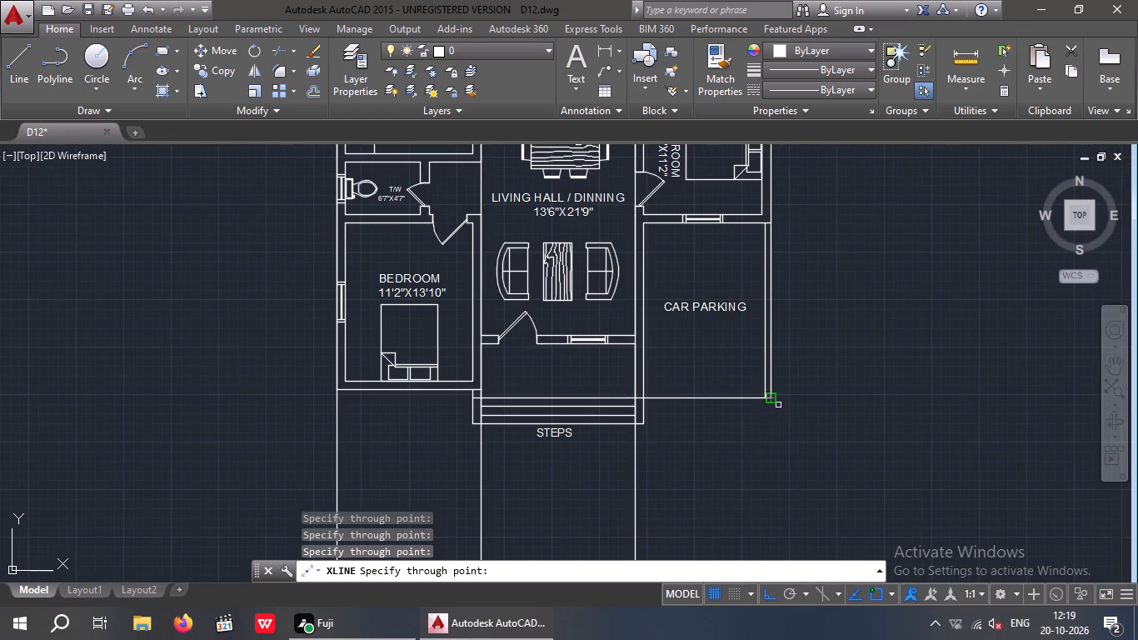
pyautogui.scroll(3, 778, 404)
pyautogui.scroll(-2, 756, 369)
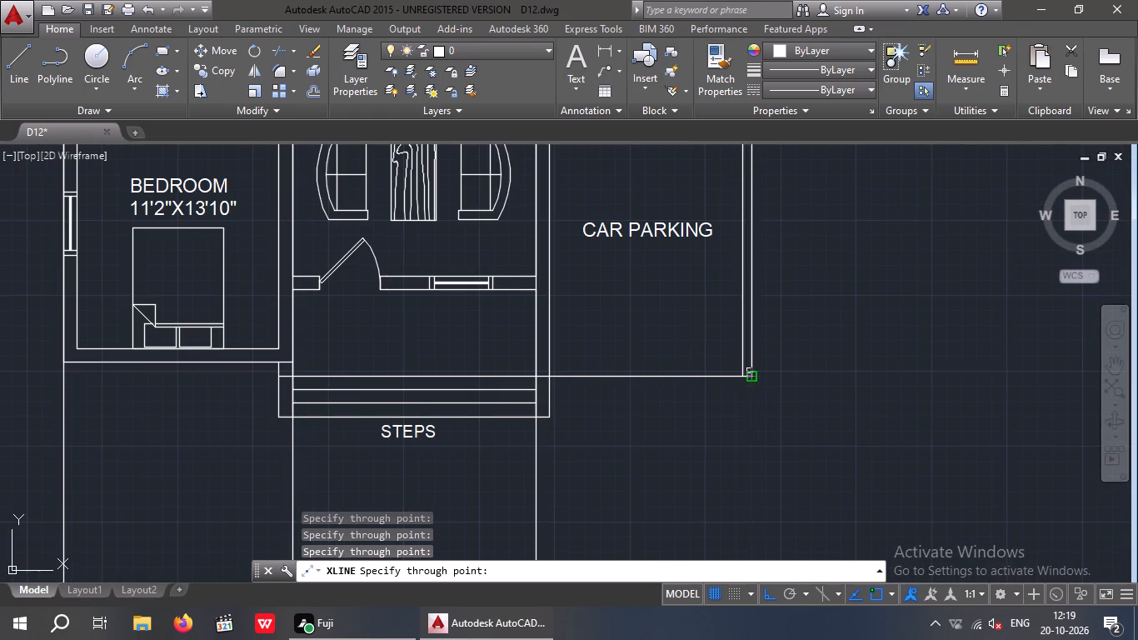
pyautogui.scroll(3, 749, 372)
pyautogui.click(761, 394)
pyautogui.scroll(-2, 789, 384)
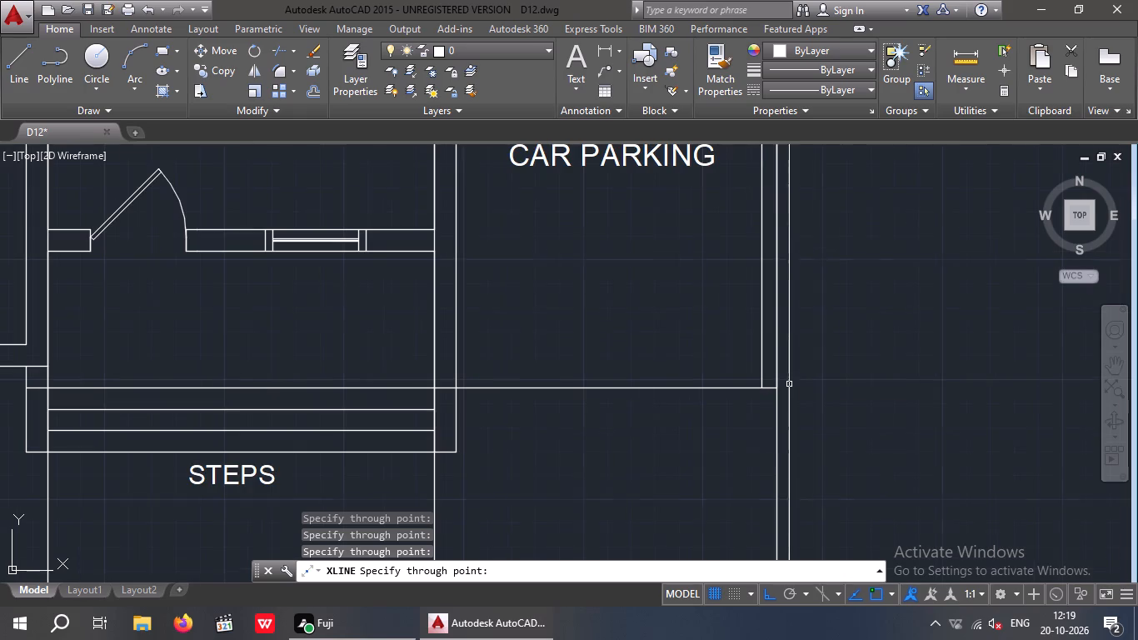
pyautogui.press('Escape')
pyautogui.press('Escape')
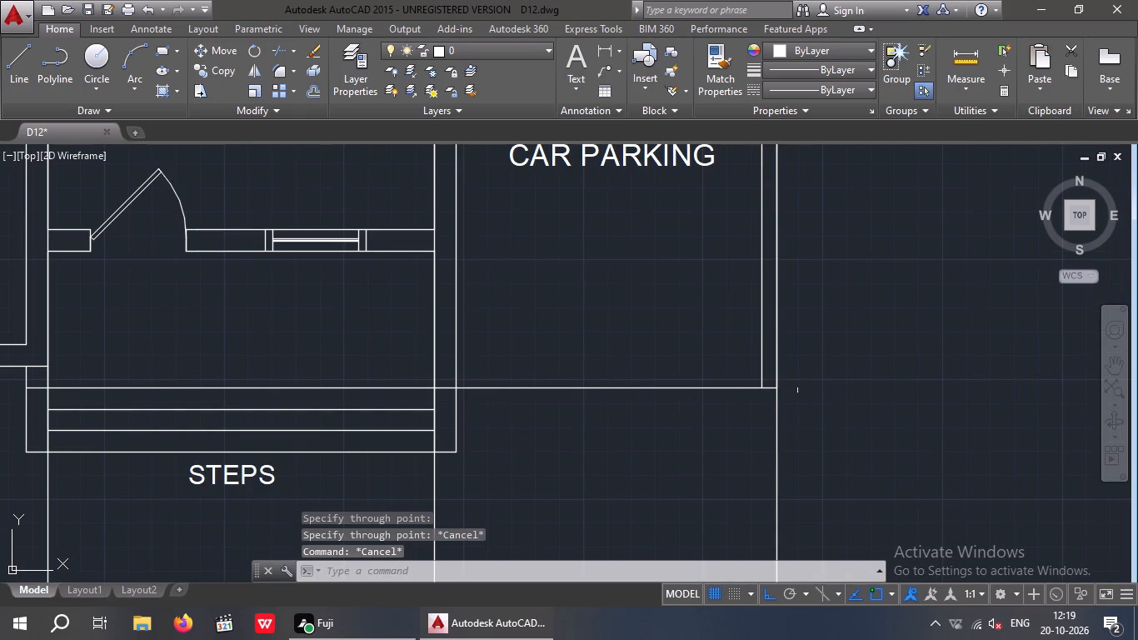
# Offset the CAR PARKING's front line 6" inward.
pyautogui.scroll(-1, 630, 395)
pyautogui.scroll(1, 630, 395)
pyautogui.scroll(-2, 630, 395)
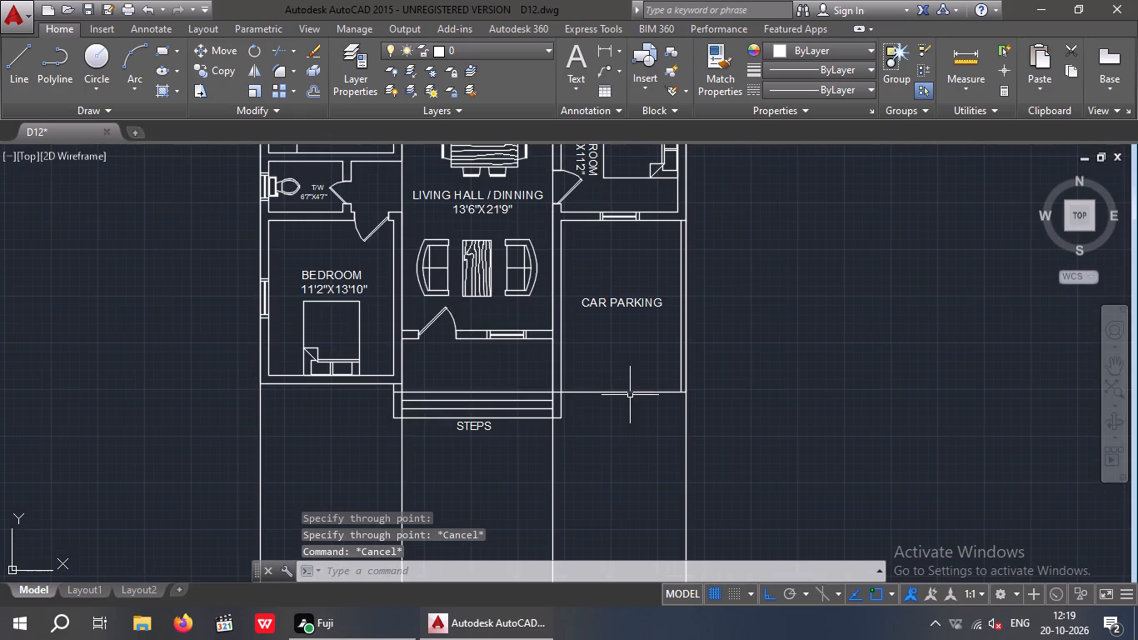
pyautogui.scroll(-1, 630, 395)
pyautogui.scroll(3, 630, 395)
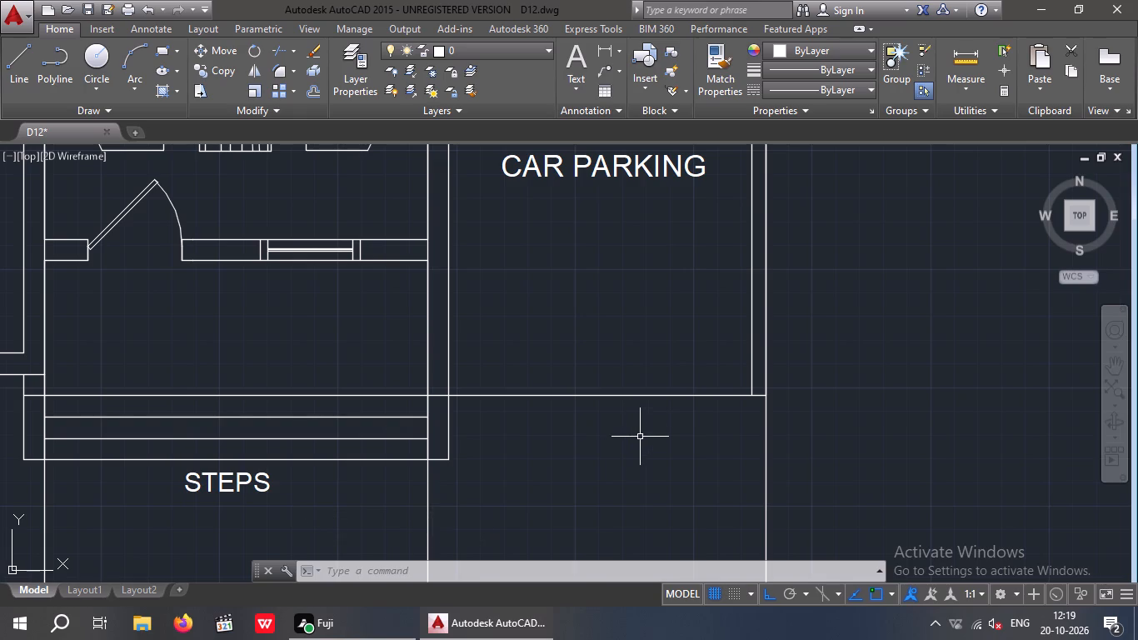
pyautogui.press('Escape')
pyautogui.press('Escape')
pyautogui.press('o')
pyautogui.press('Return')
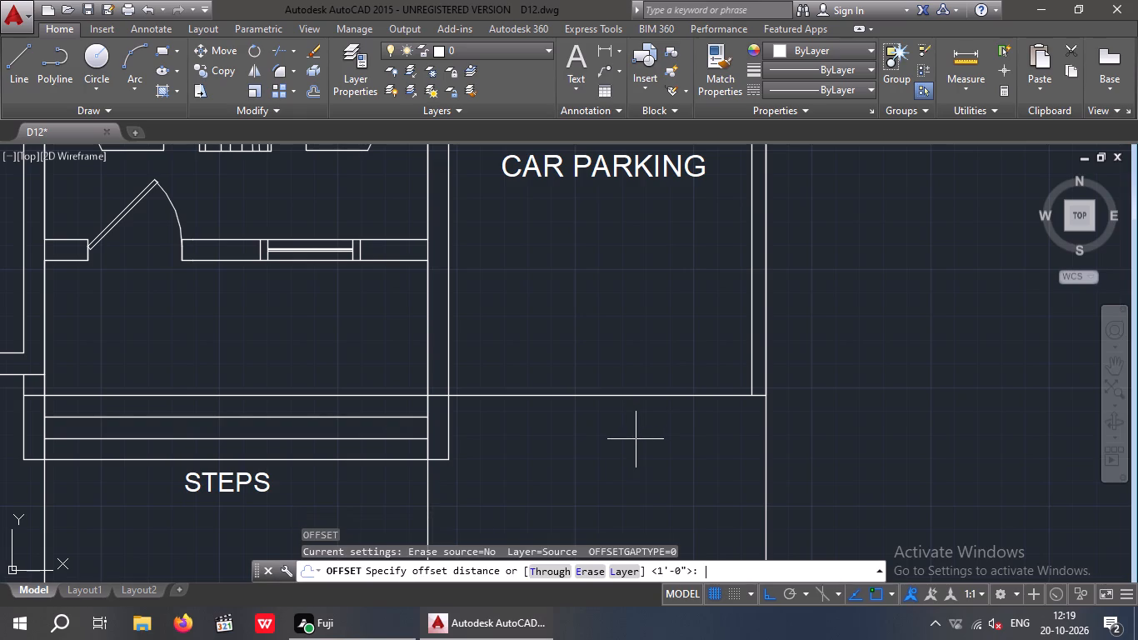
pyautogui.press('6')
pyautogui.hotkey('shift', '"')
pyautogui.press('Return')
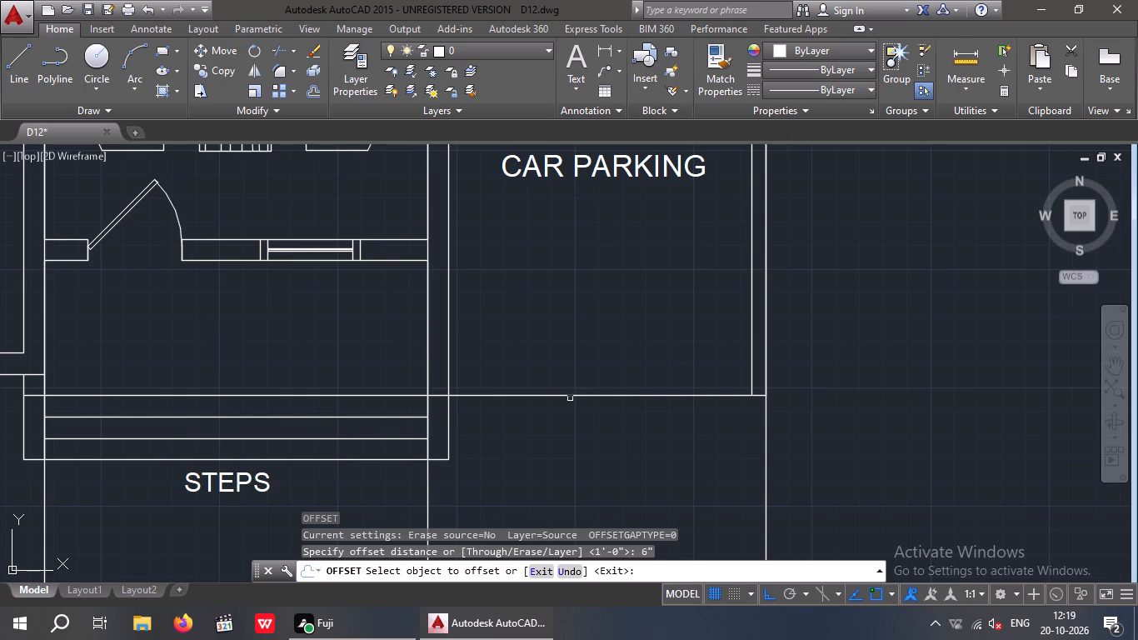
pyautogui.moveTo(576, 397); pyautogui.dragTo(576, 390)
pyautogui.click(581, 338)
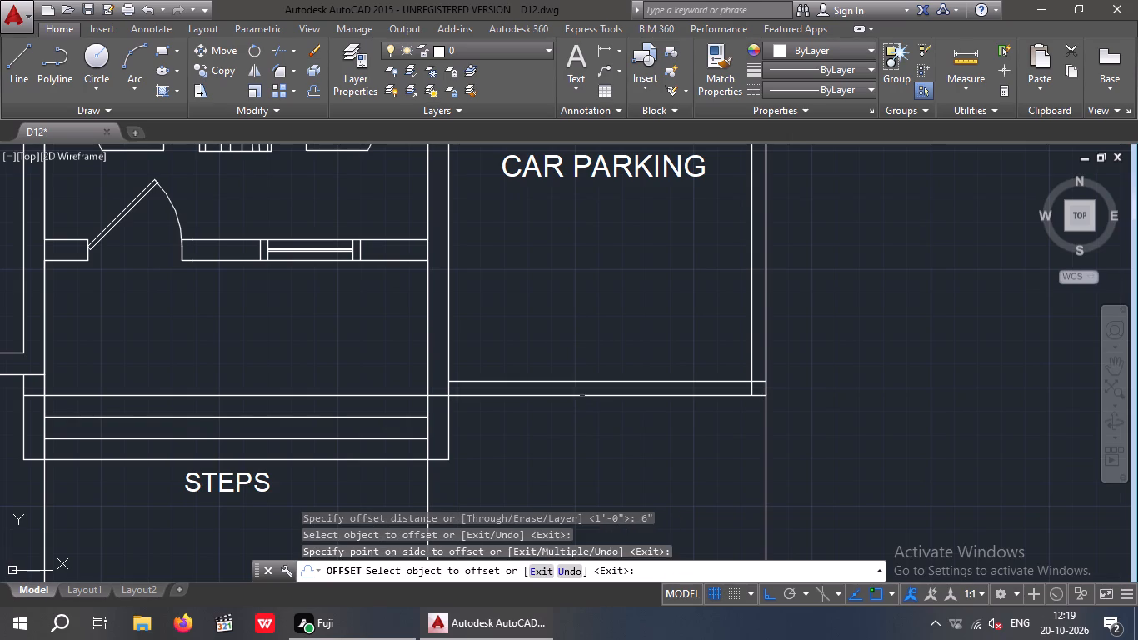
pyautogui.press('Escape')
pyautogui.press('Escape')
# Trim the end of the CAR PARKING's inner front line where it crosses the east wall.
pyautogui.press('t')
pyautogui.press('r')
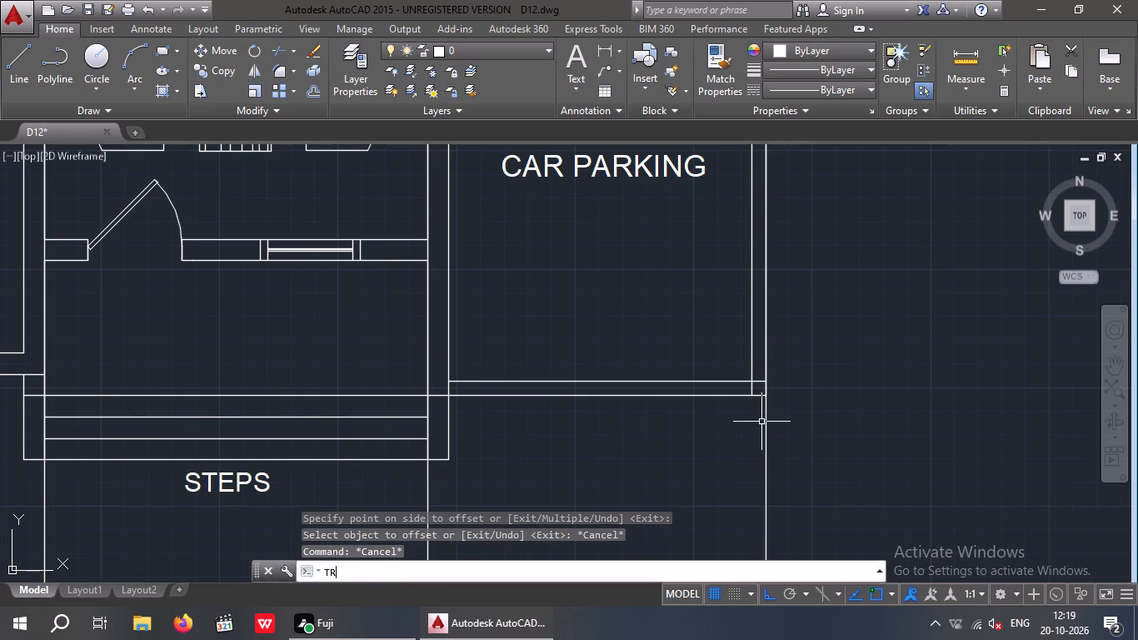
pyautogui.press('space')
pyautogui.press('space')
pyautogui.scroll(4, 733, 384)
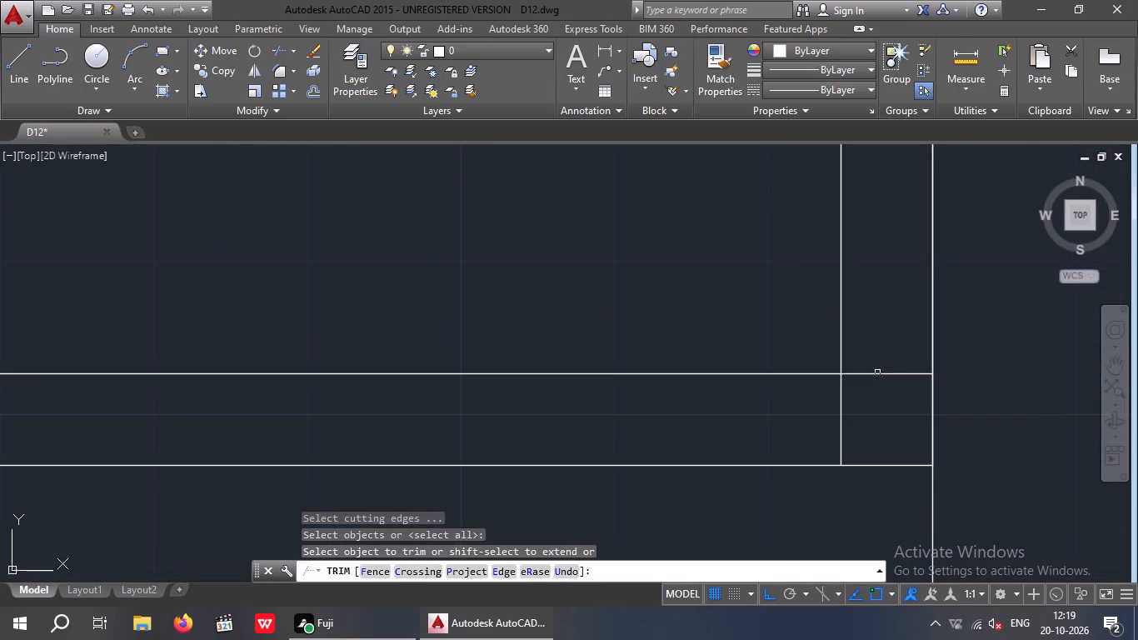
pyautogui.click(877, 374)
pyautogui.scroll(-2, 877, 374)
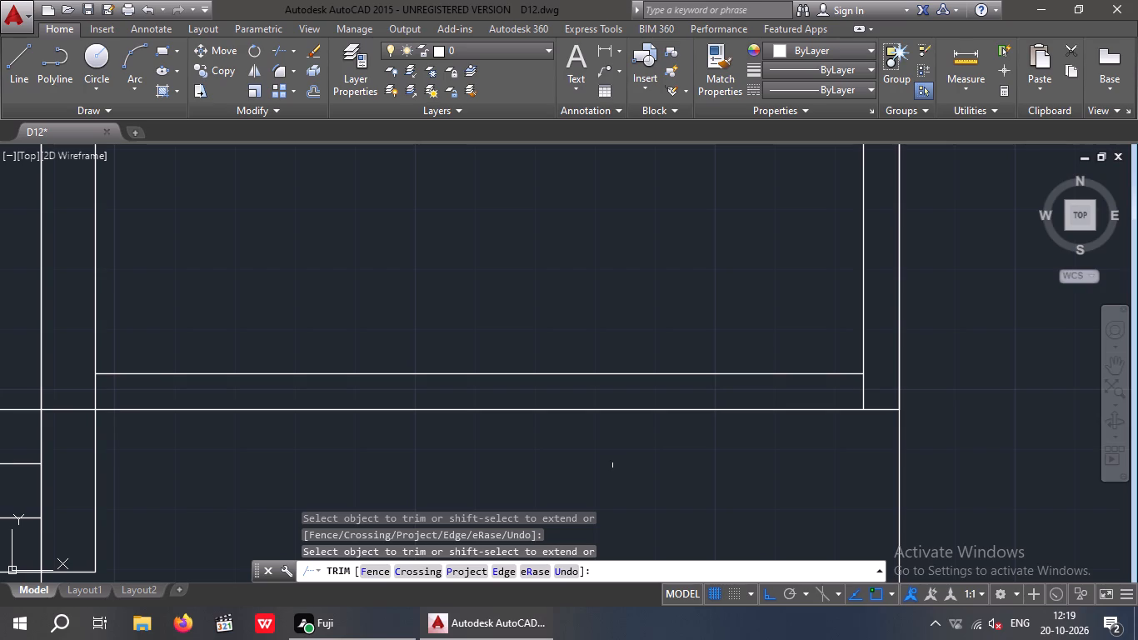
pyautogui.press('Escape')
pyautogui.press('Escape')
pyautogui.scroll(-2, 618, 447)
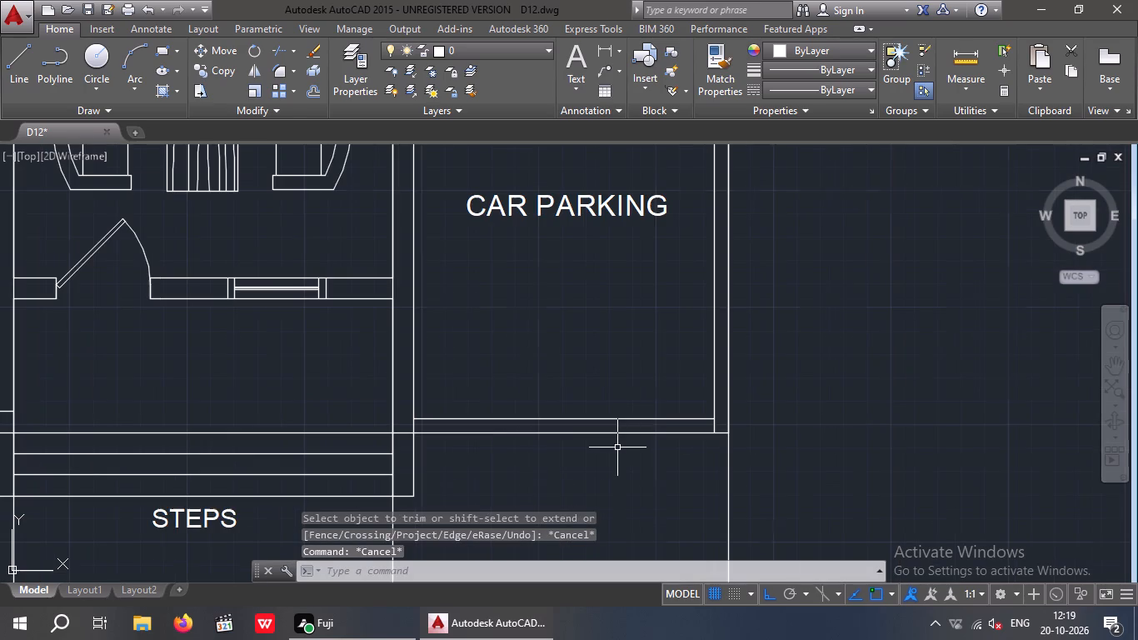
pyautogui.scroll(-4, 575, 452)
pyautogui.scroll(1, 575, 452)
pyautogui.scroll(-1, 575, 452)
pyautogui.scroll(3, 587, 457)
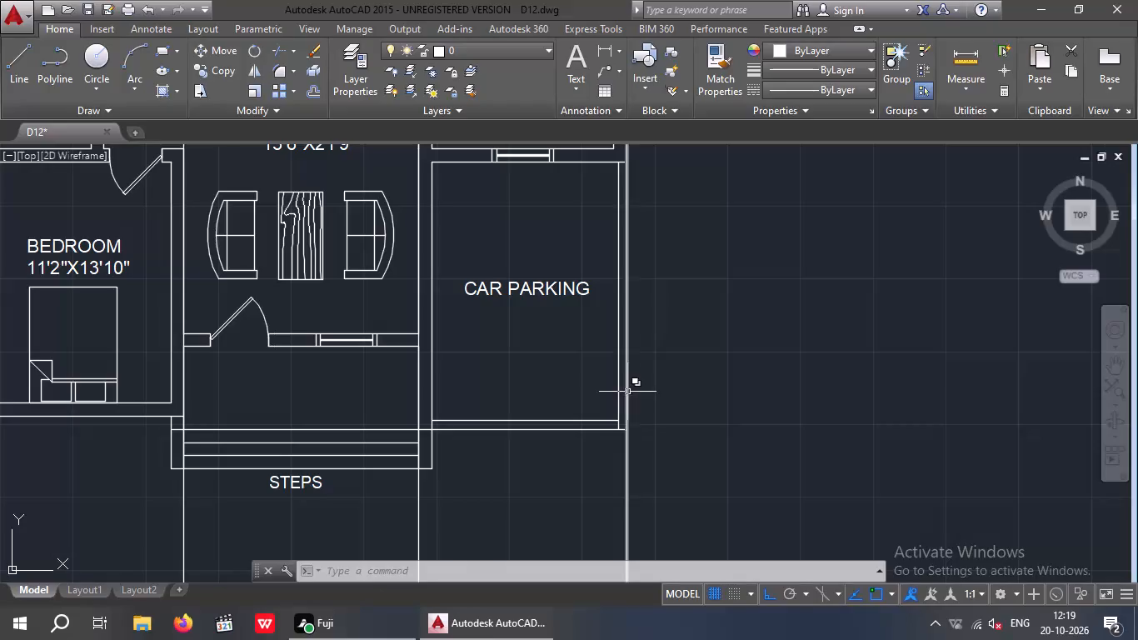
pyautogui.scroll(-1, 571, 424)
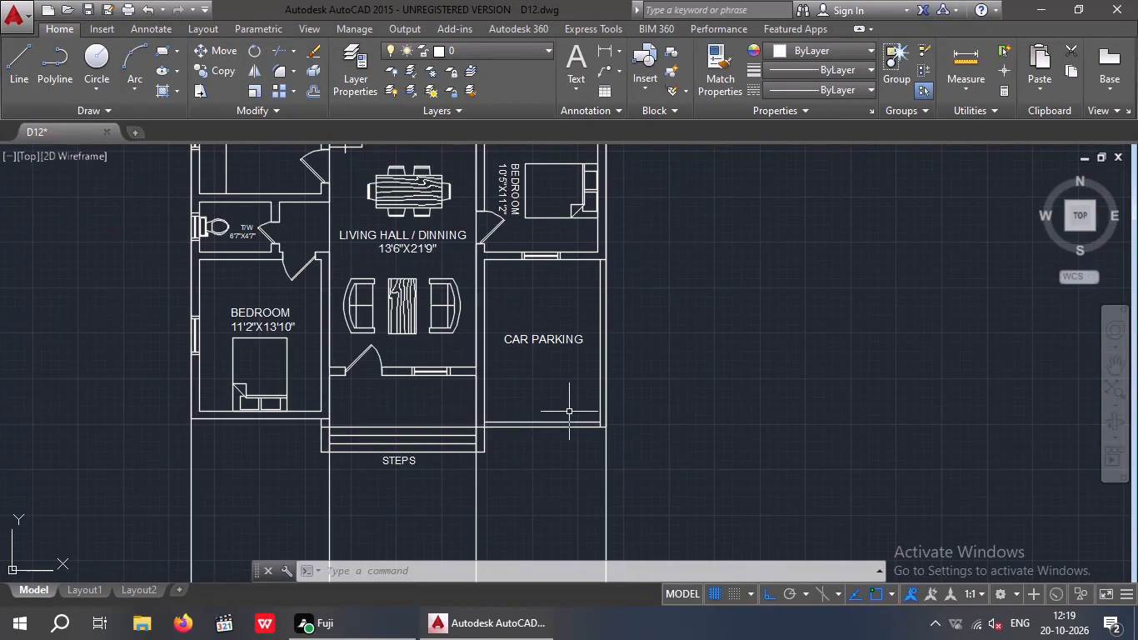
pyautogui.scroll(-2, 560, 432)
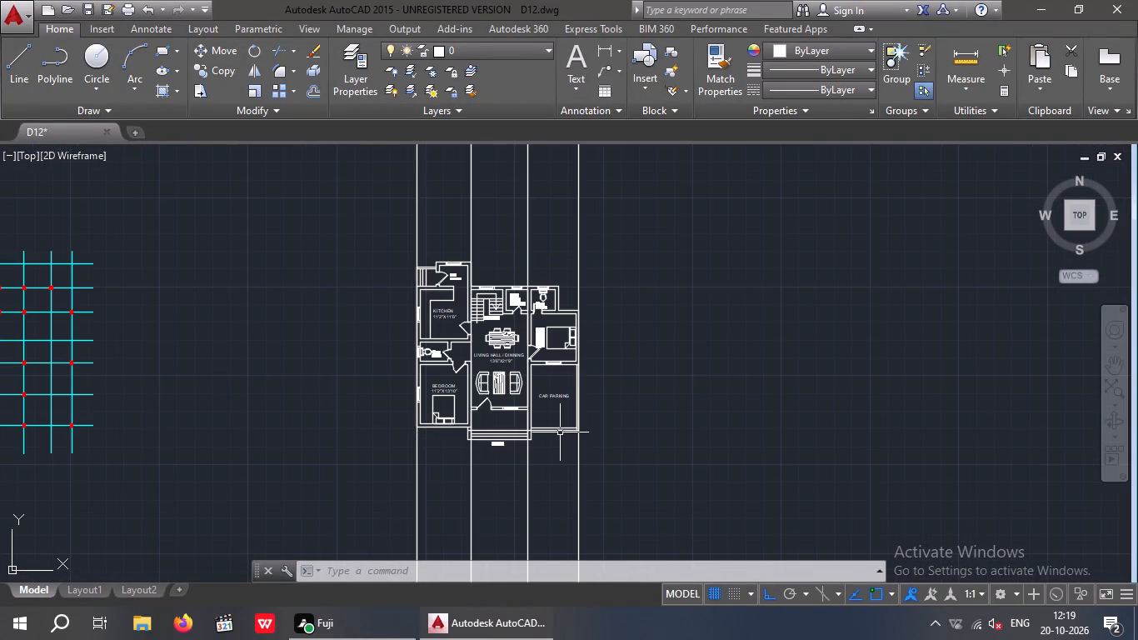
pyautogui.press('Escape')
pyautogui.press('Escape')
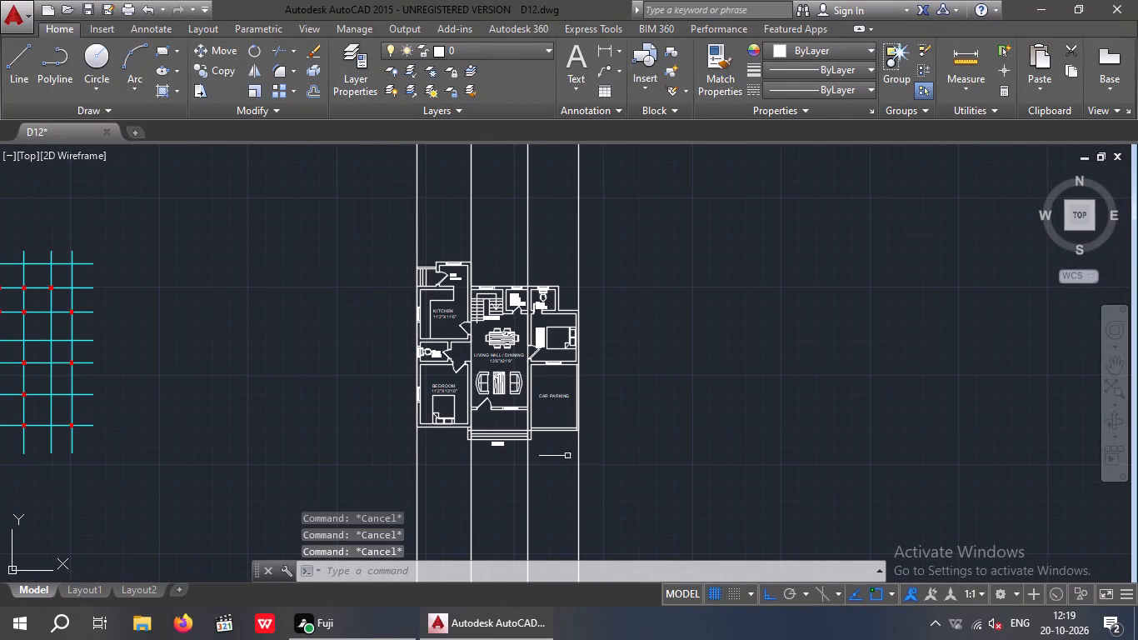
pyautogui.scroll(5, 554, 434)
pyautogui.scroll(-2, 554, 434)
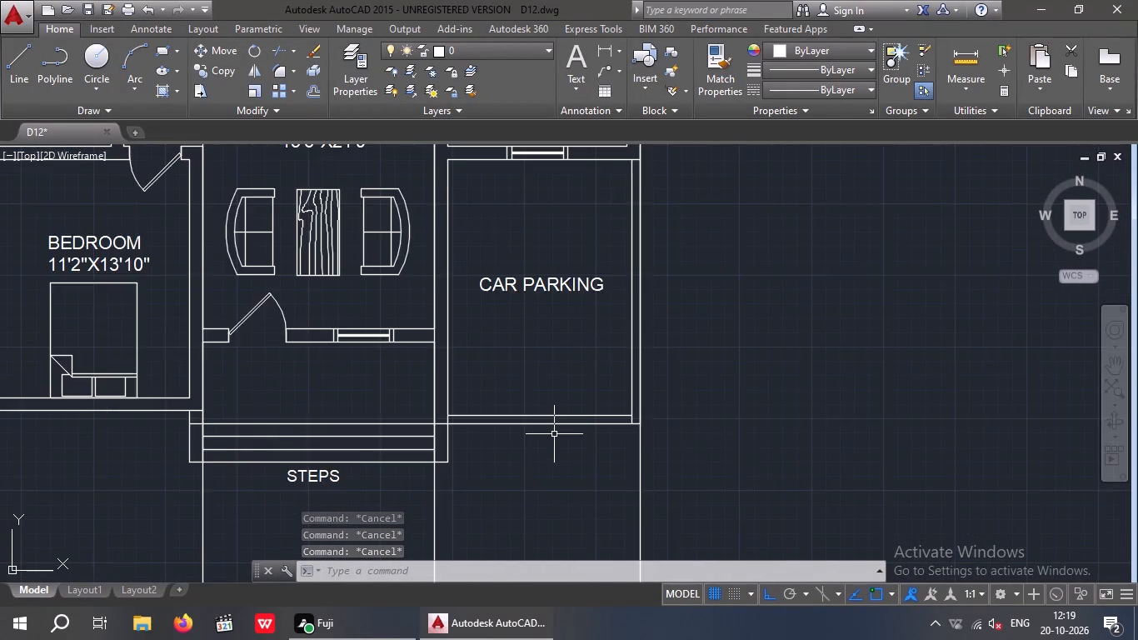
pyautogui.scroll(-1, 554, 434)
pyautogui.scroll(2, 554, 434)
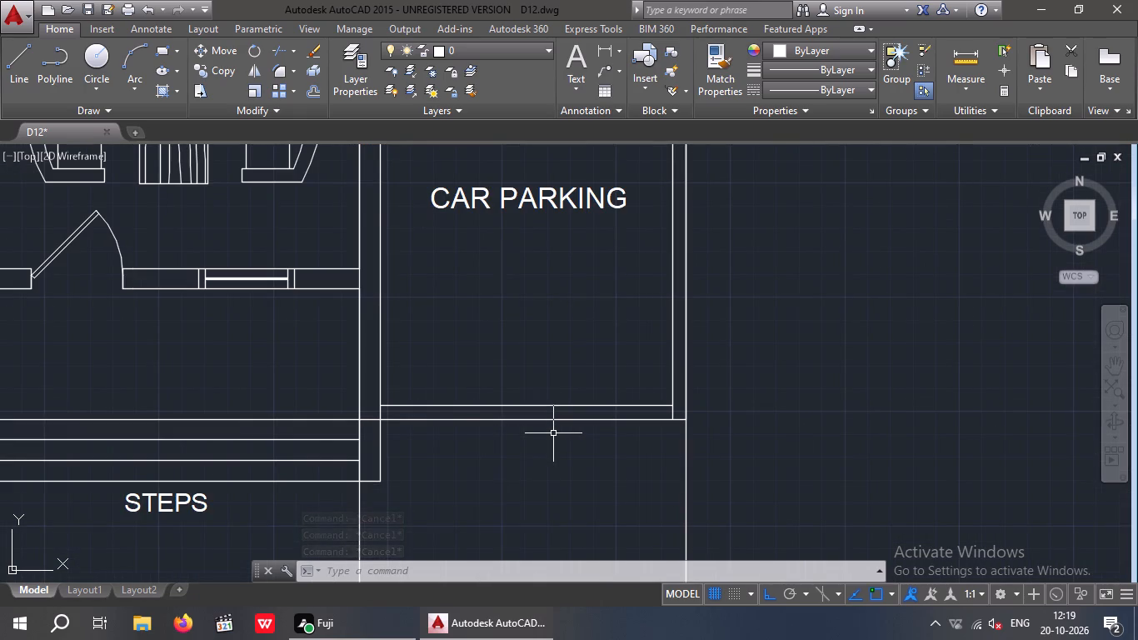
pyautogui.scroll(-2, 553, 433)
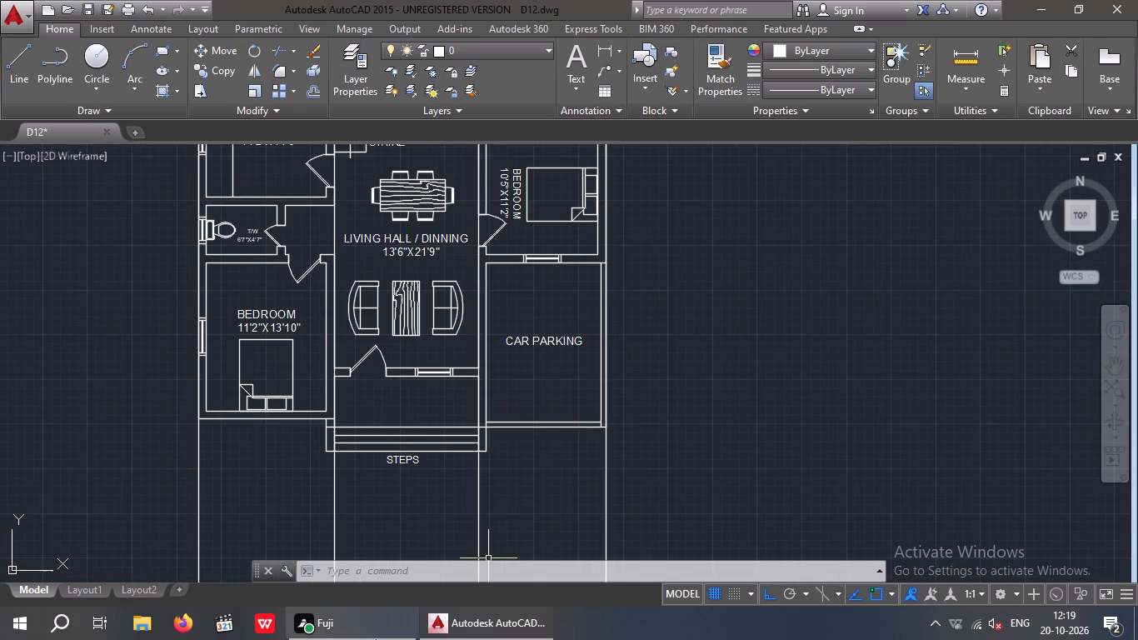
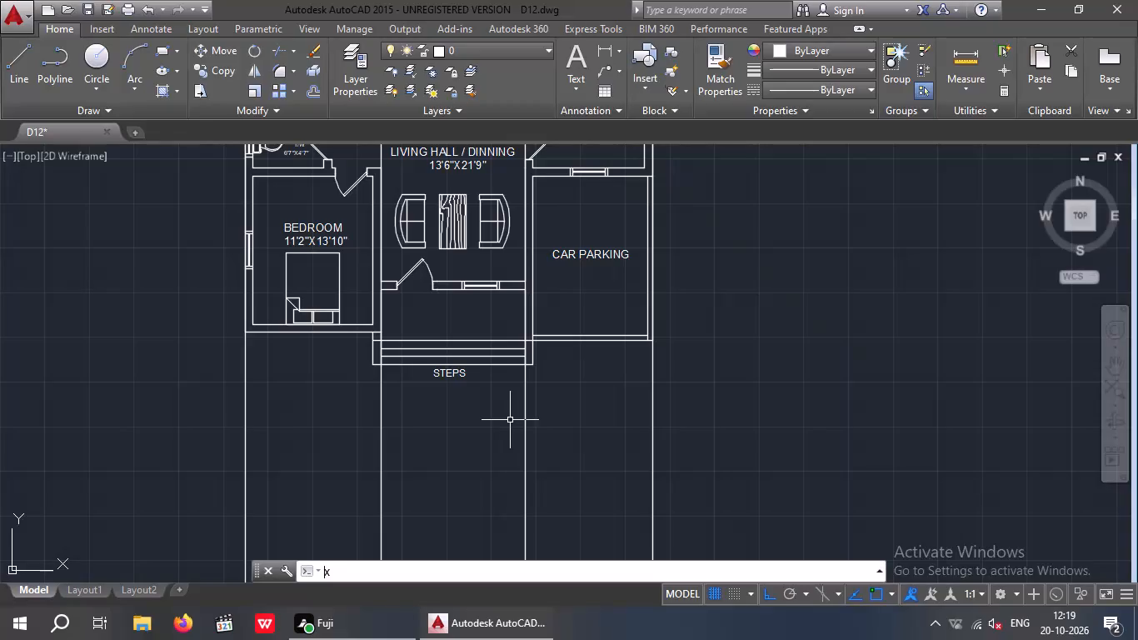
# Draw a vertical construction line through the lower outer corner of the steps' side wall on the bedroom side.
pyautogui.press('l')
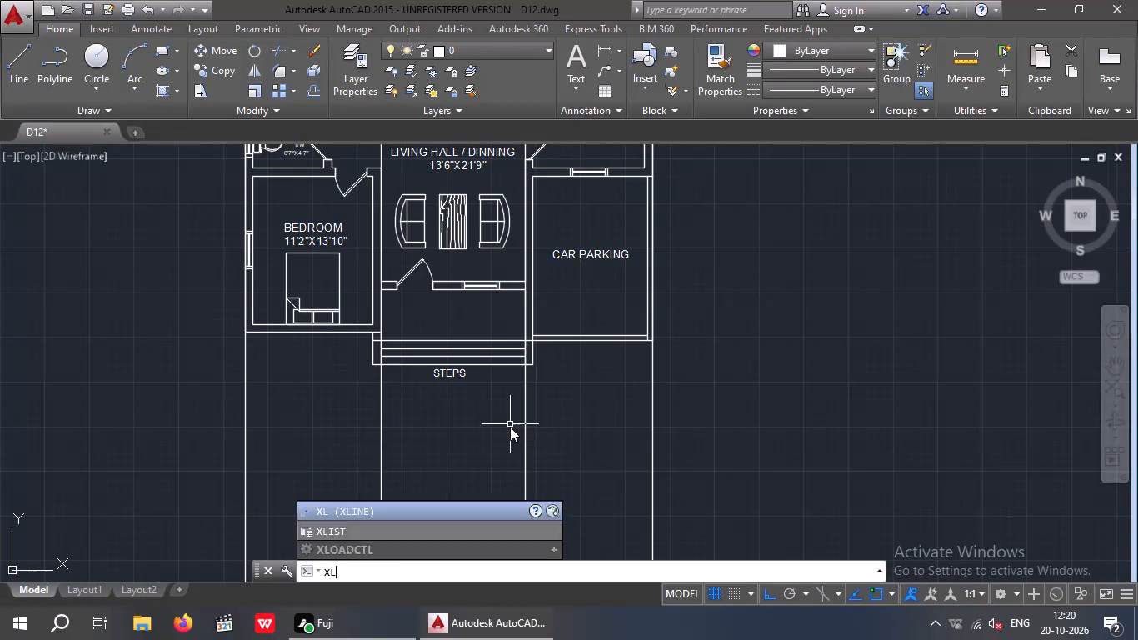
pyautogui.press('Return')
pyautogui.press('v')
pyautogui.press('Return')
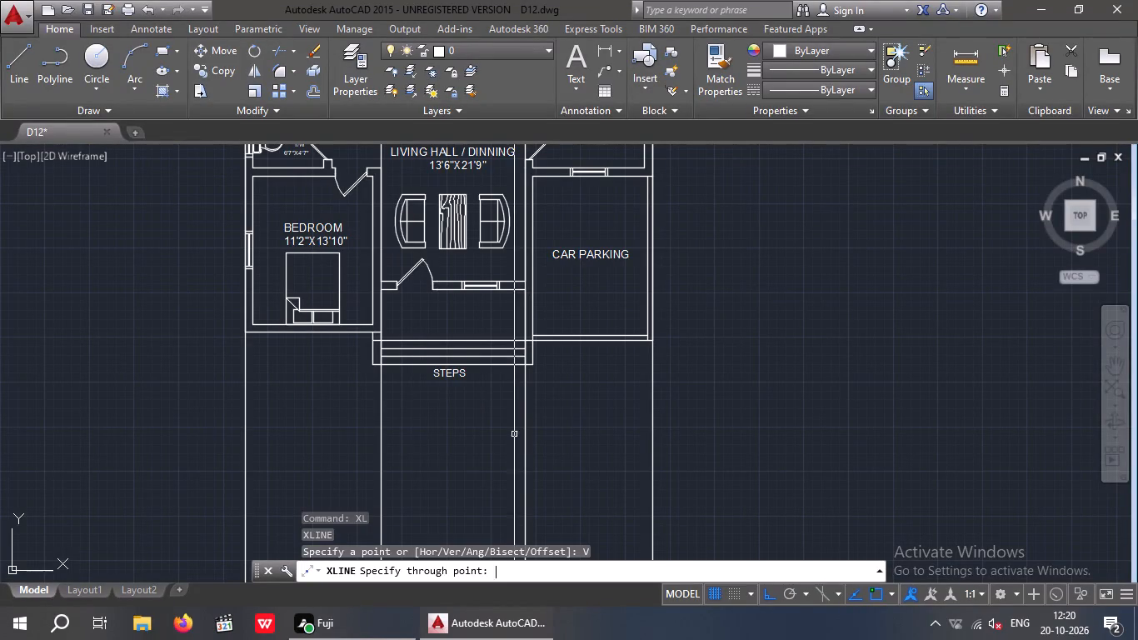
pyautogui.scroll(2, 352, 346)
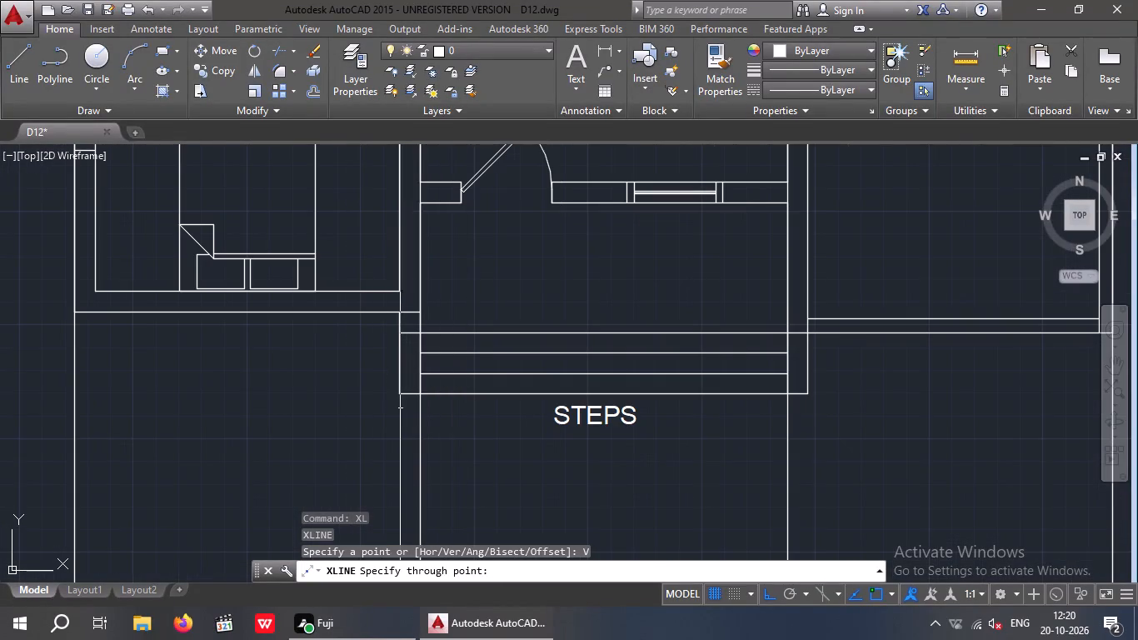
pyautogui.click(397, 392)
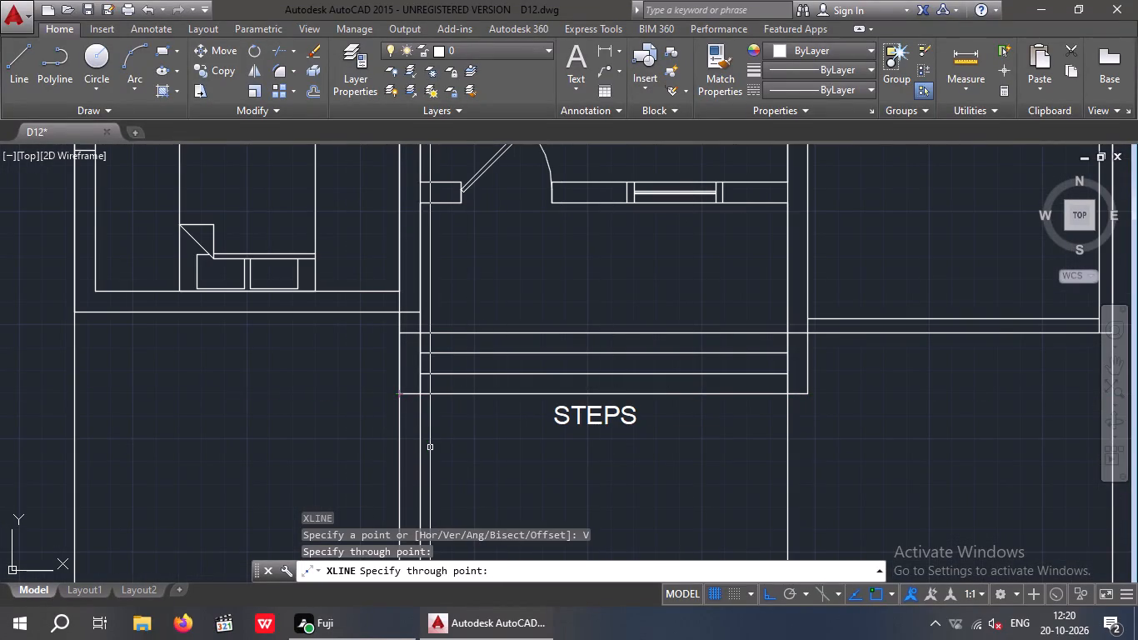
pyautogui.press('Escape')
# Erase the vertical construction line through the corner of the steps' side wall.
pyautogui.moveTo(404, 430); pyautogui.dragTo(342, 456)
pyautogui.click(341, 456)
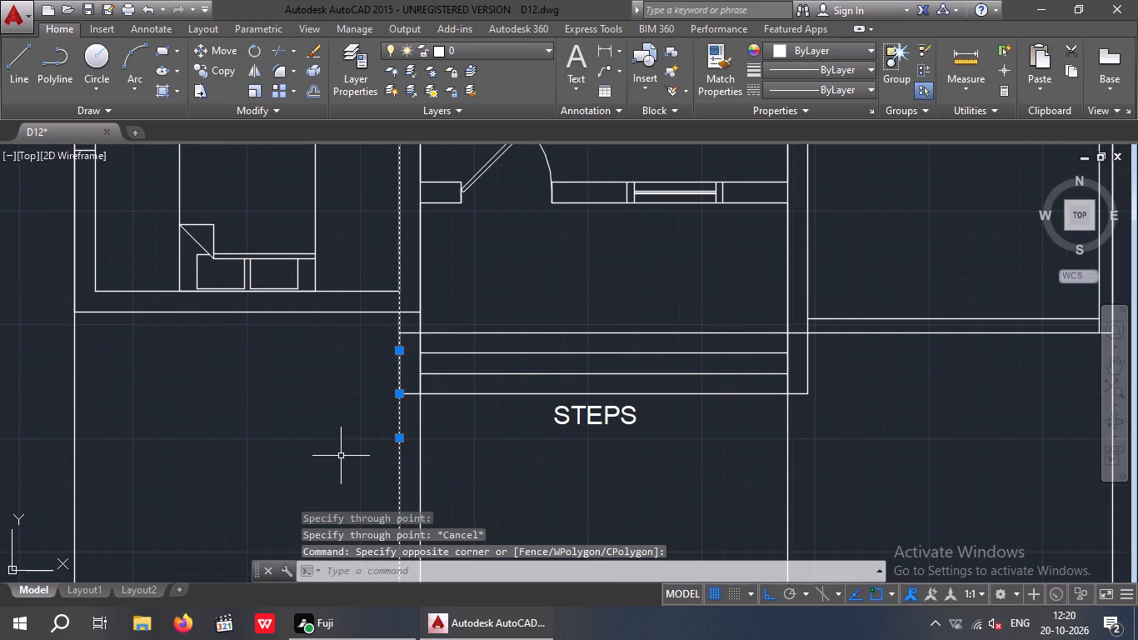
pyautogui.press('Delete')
# Draw a horizontal line below the floor plan, crossing all four vertical projection lines and extending slightly past the outer ones.
pyautogui.scroll(-1, 355, 448)
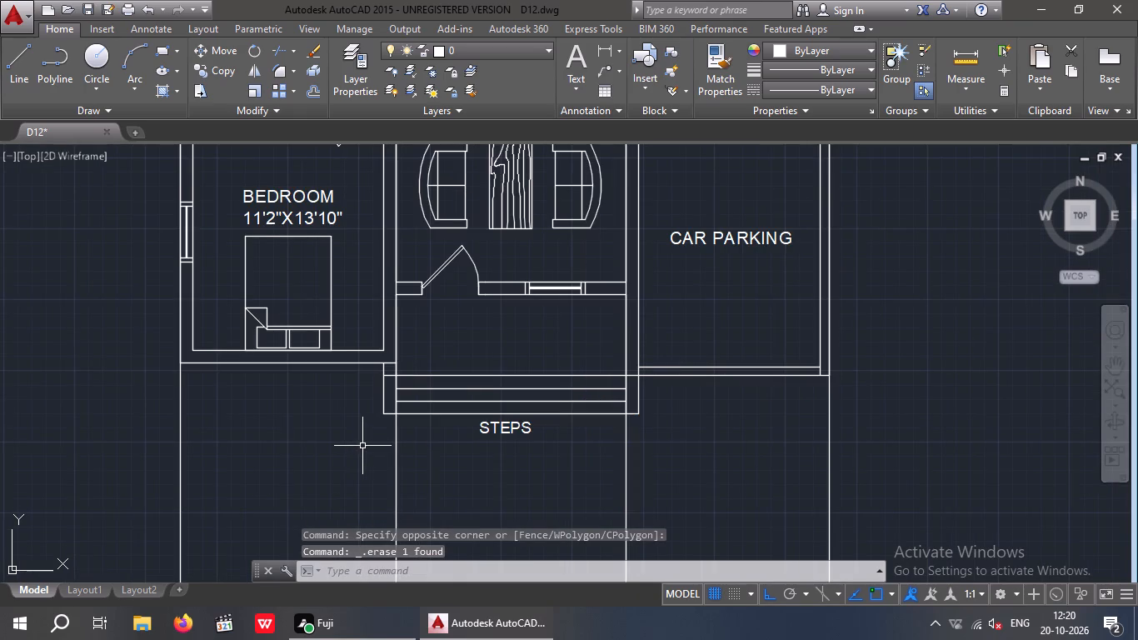
pyautogui.scroll(-1, 362, 446)
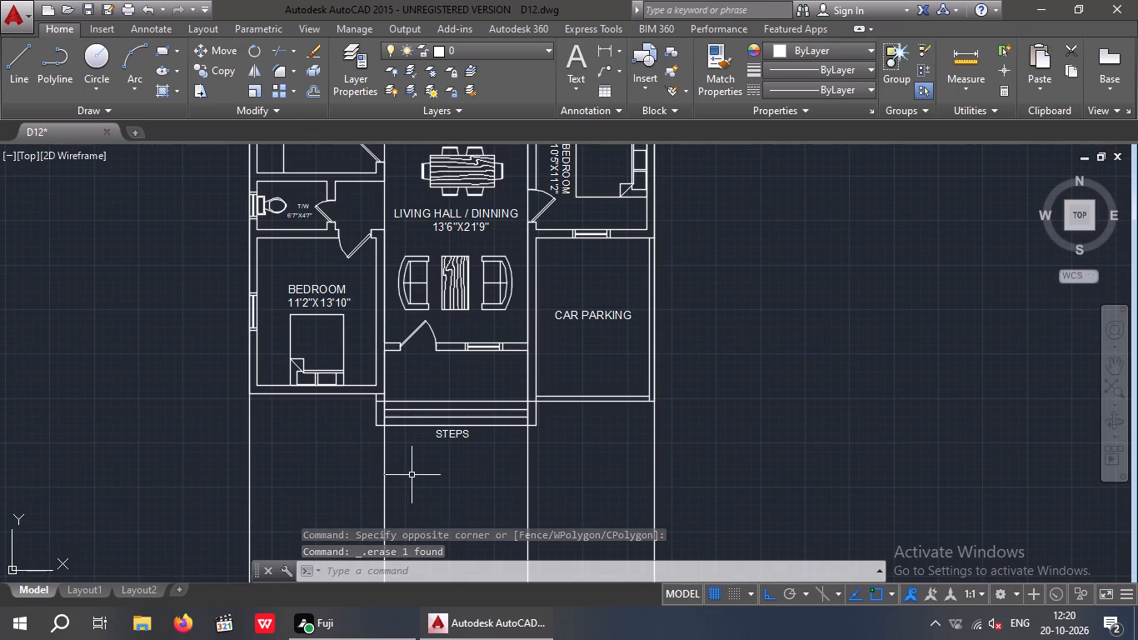
pyautogui.moveTo(412, 474); pyautogui.dragTo(412, 424, button='middle')
pyautogui.scroll(-2, 413, 428)
pyautogui.moveTo(420, 458); pyautogui.dragTo(427, 315, button='middle')
pyautogui.scroll(-1, 431, 326)
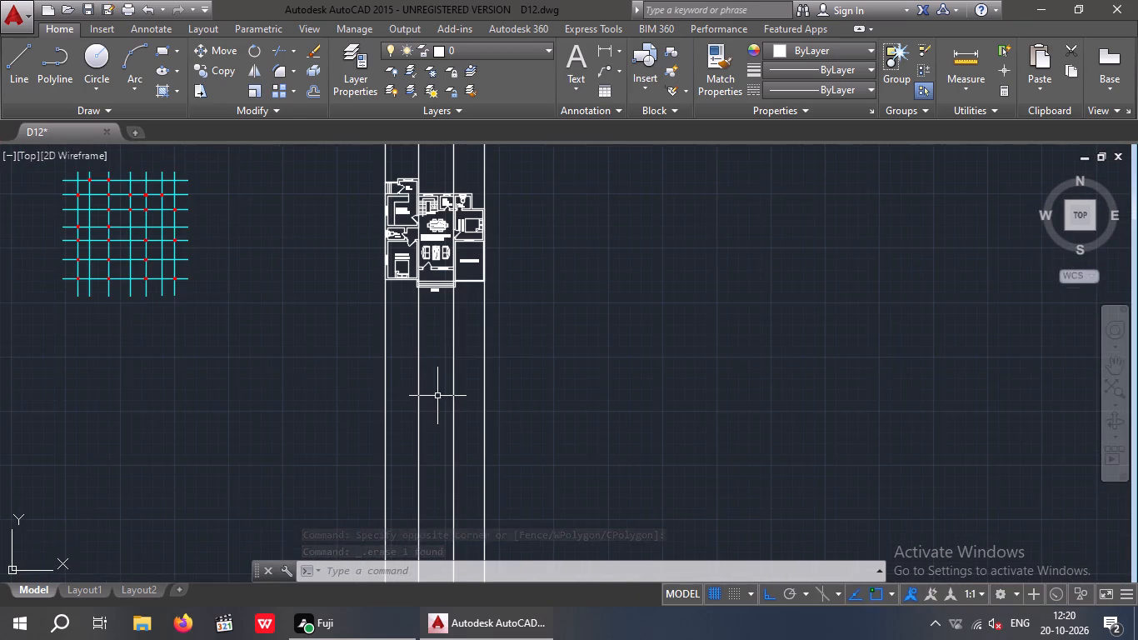
pyautogui.moveTo(437, 397); pyautogui.dragTo(448, 347, button='middle')
pyautogui.click(10, 56)
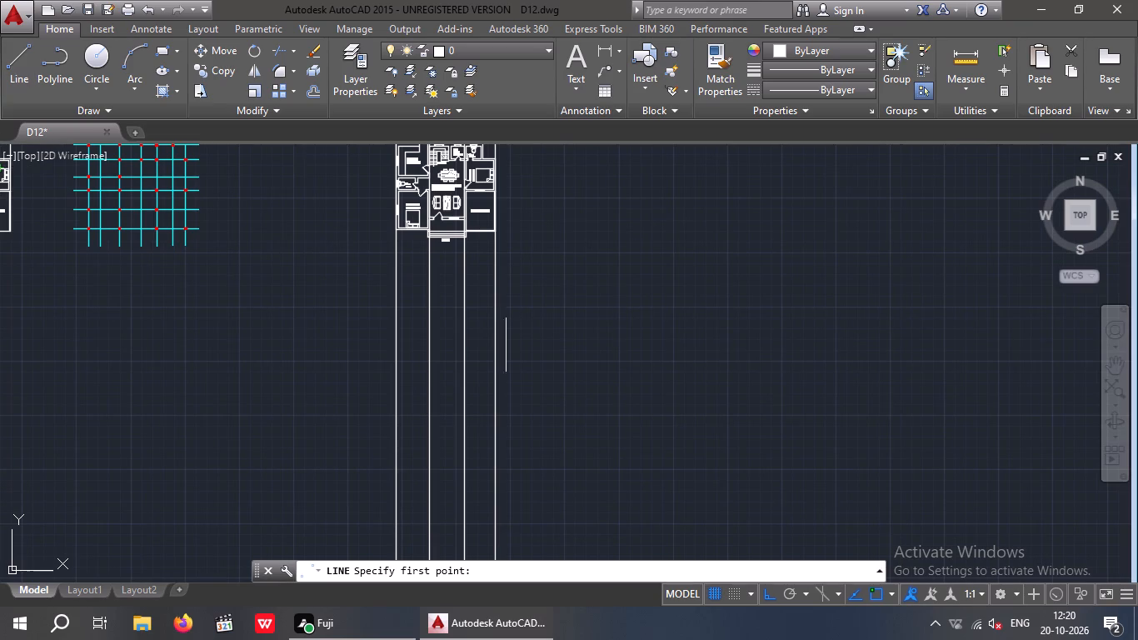
pyautogui.scroll(2, 417, 366)
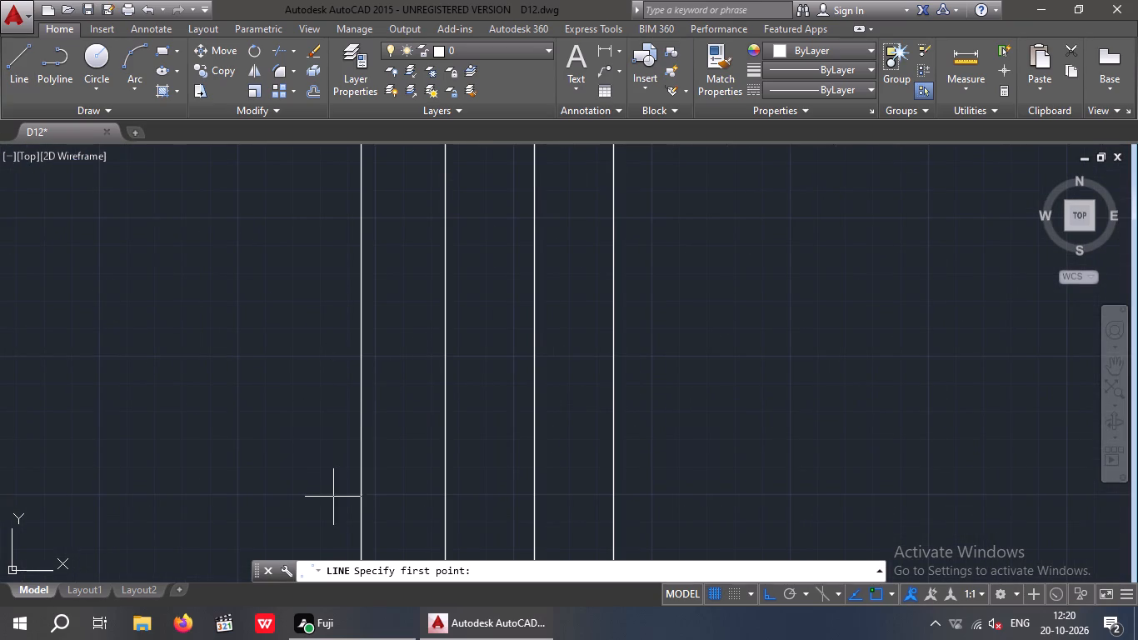
pyautogui.click(328, 354)
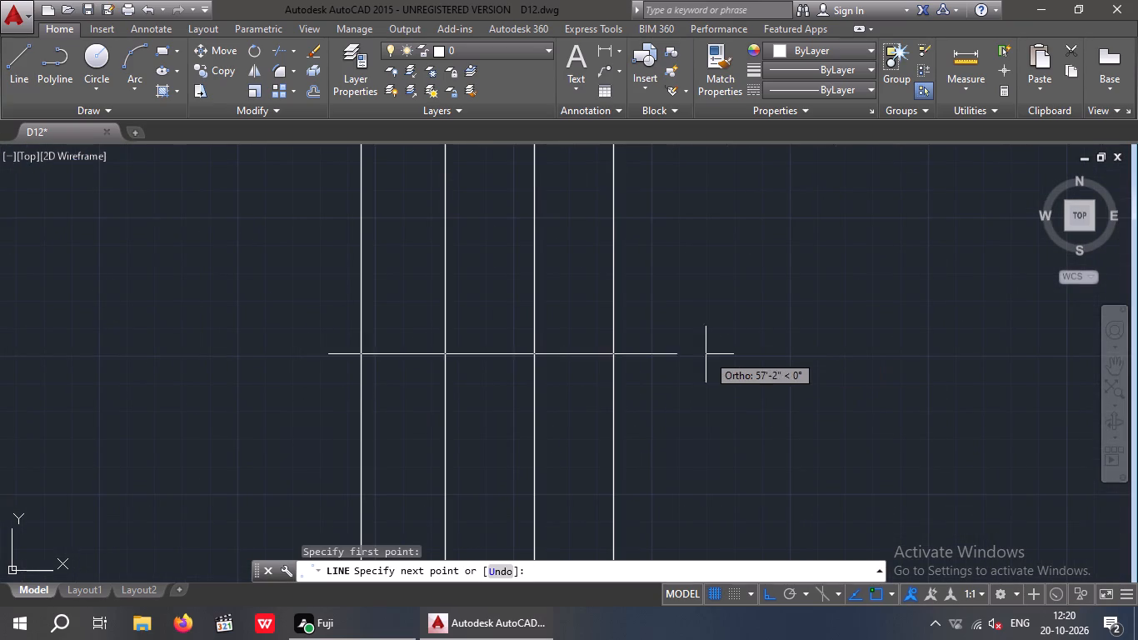
pyautogui.click(663, 357)
pyautogui.scroll(-1, 716, 368)
pyautogui.moveTo(709, 417); pyautogui.dragTo(688, 472, button='middle')
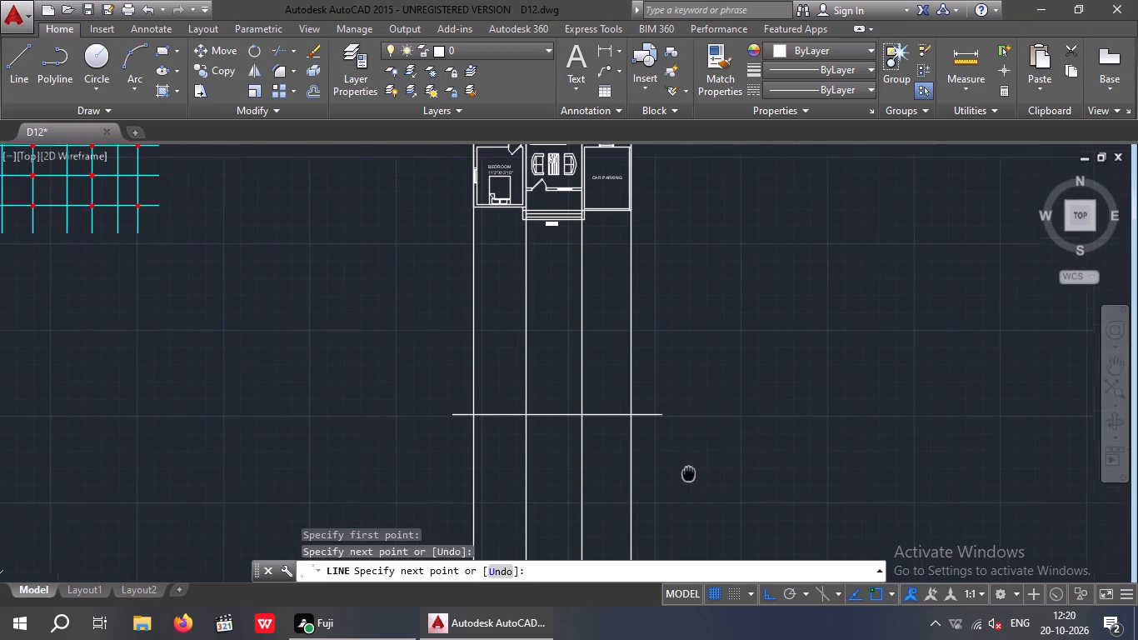
pyautogui.press('Escape')
pyautogui.press('Escape')
# Offset the horizontal base line 4" upward.
pyautogui.press('o')
pyautogui.press('Return')
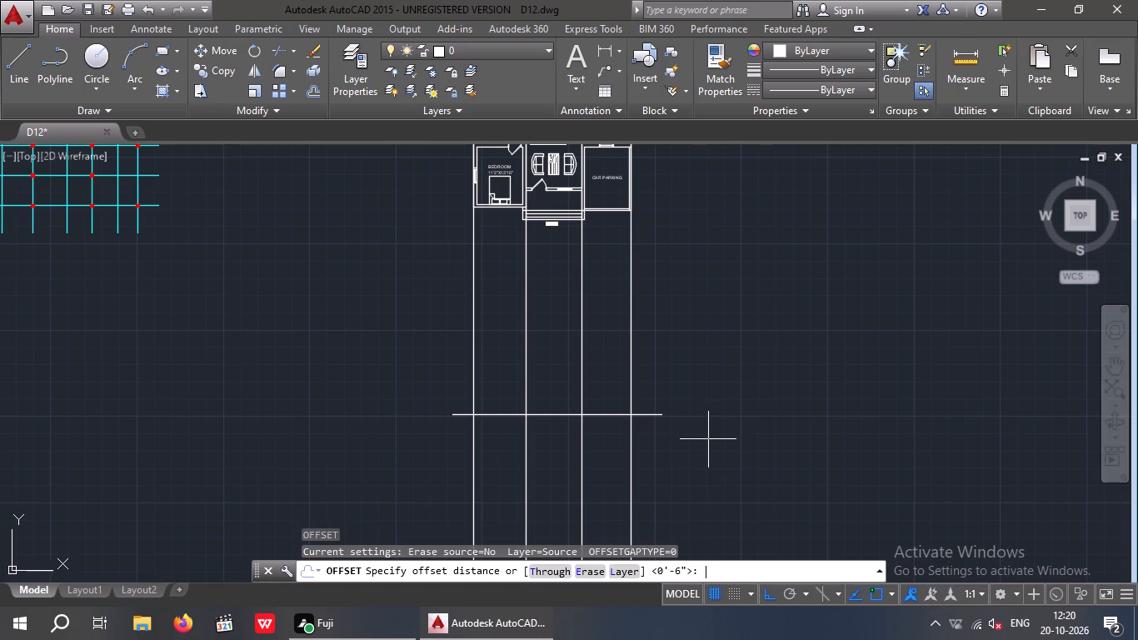
pyautogui.press('4')
pyautogui.hotkey('shift', '"')
pyautogui.press('Return')
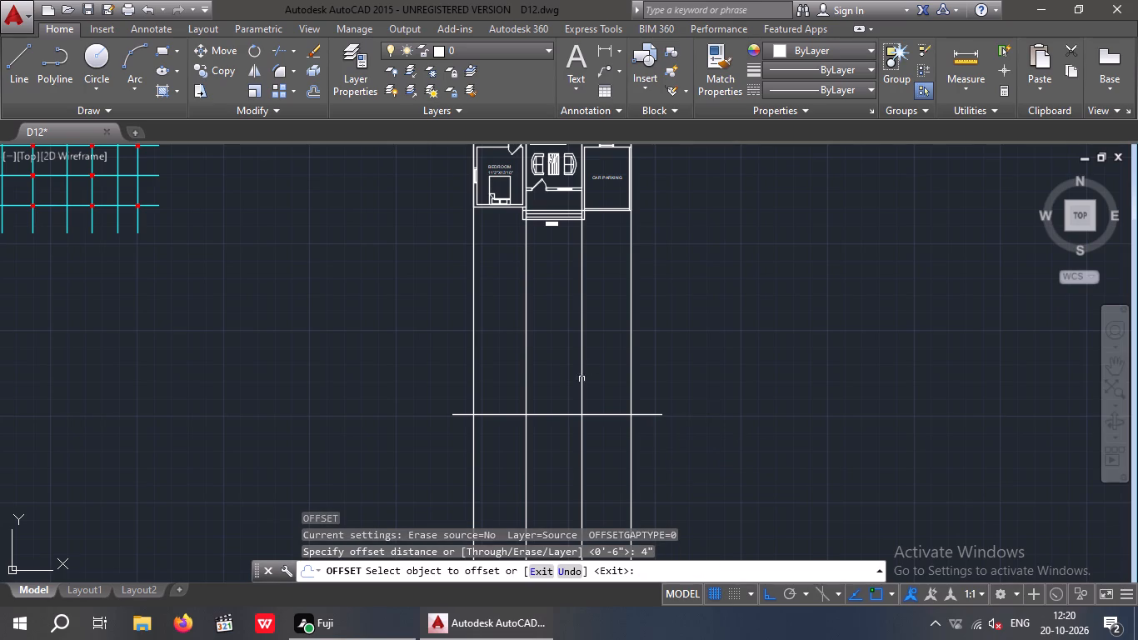
pyautogui.click(653, 416)
pyautogui.click(671, 359)
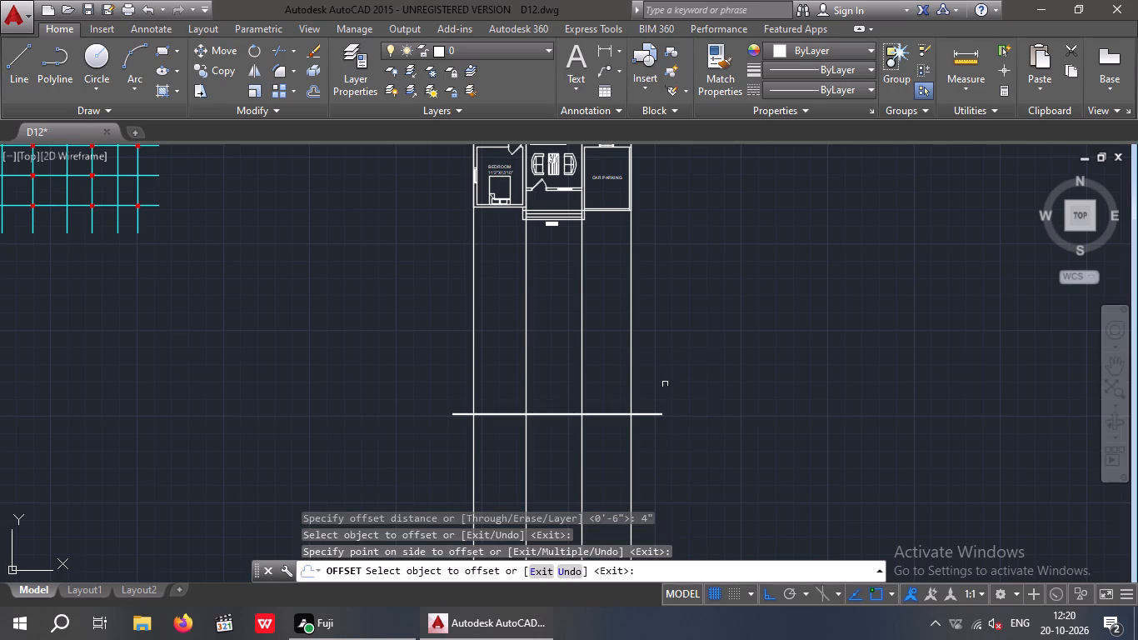
pyautogui.scroll(3, 660, 392)
pyautogui.scroll(-1, 638, 422)
pyautogui.press('Escape')
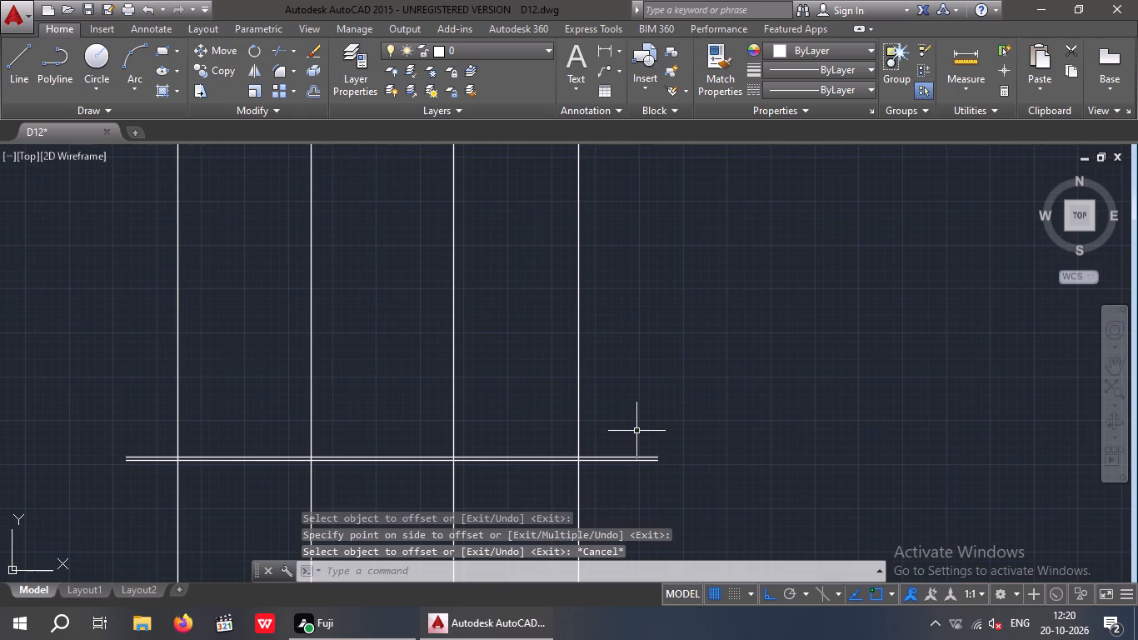
pyautogui.press('Escape')
# Offset the upper line of the base pair 12' upward.
pyautogui.press('o')
pyautogui.press('Return')
pyautogui.write('12')
pyautogui.press("'")
pyautogui.press('Return')
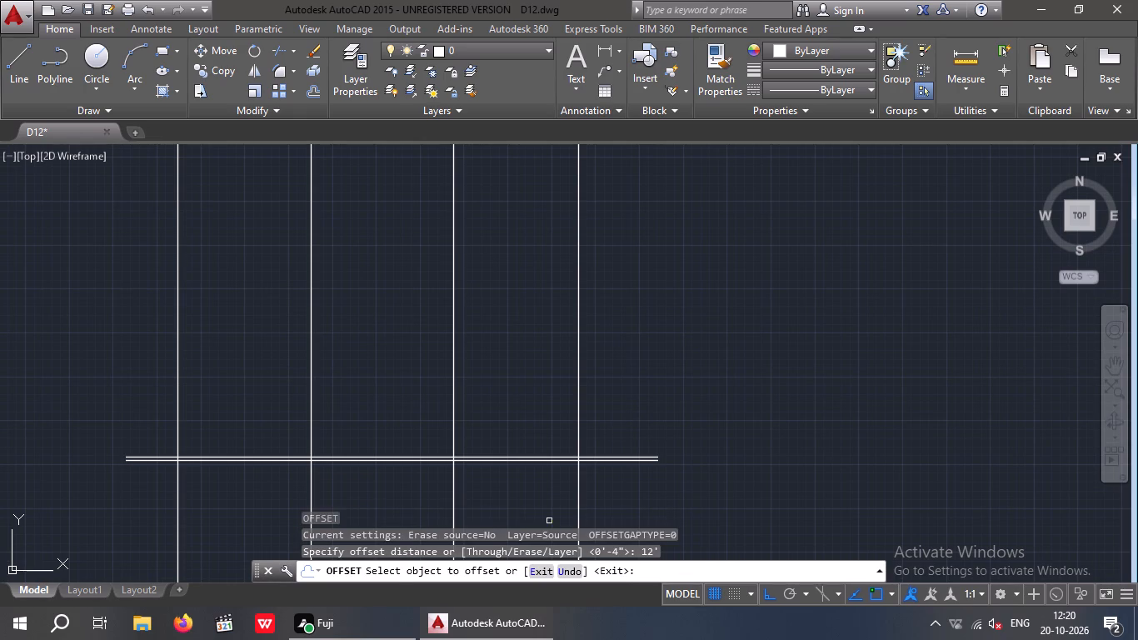
pyautogui.scroll(3, 606, 447)
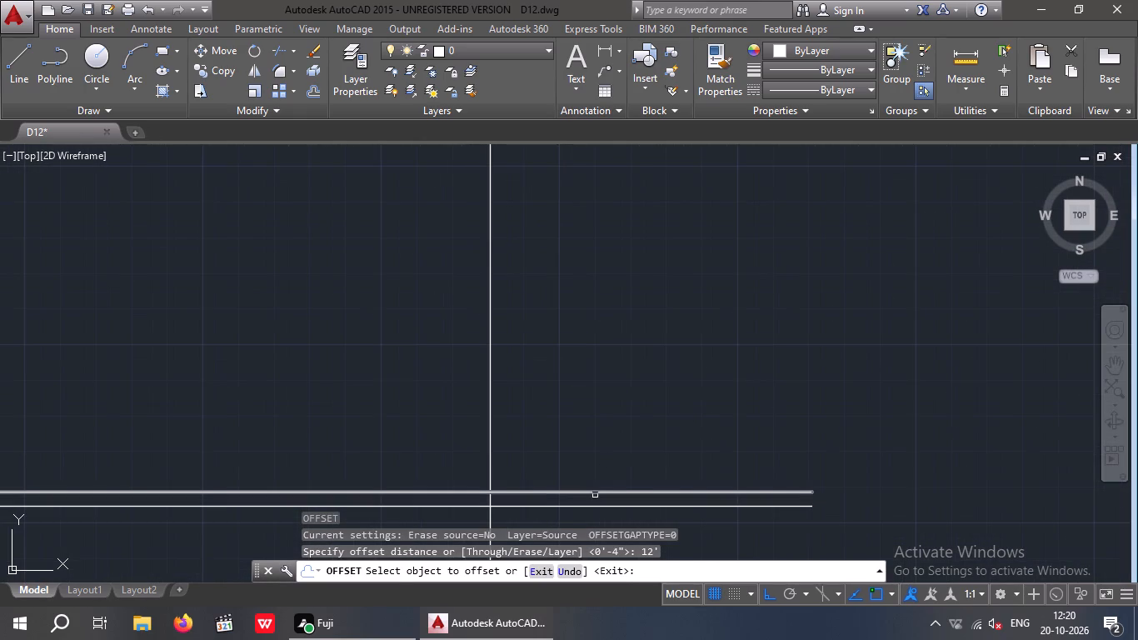
pyautogui.moveTo(595, 495); pyautogui.dragTo(585, 469)
pyautogui.scroll(-2, 552, 340)
pyautogui.click(565, 328)
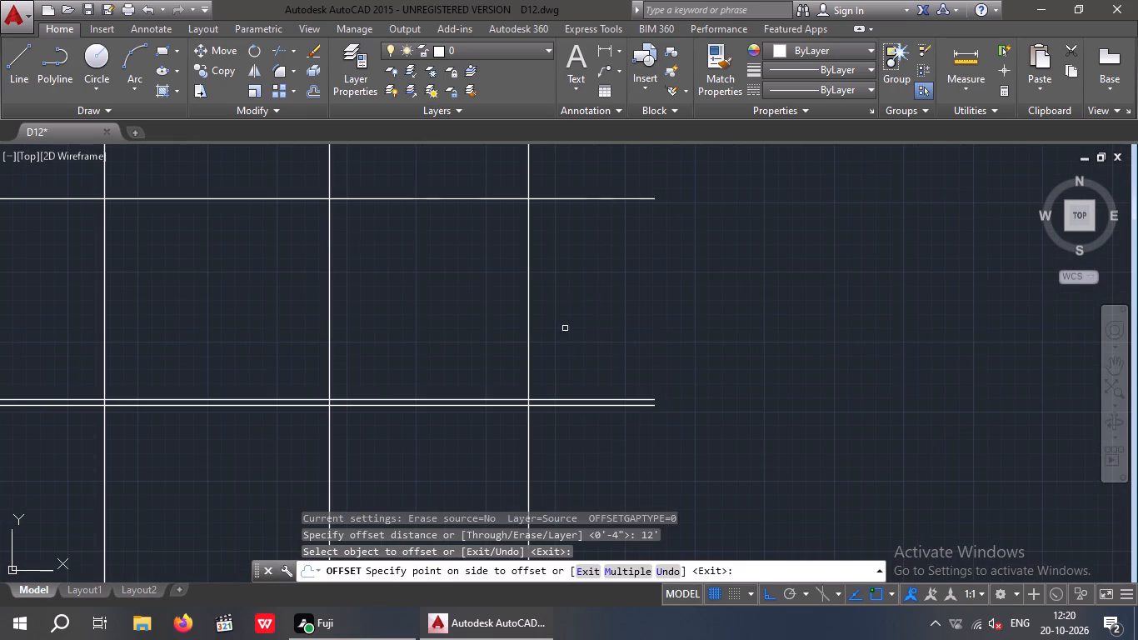
pyautogui.moveTo(612, 302); pyautogui.dragTo(637, 417, button='middle')
pyautogui.scroll(-2, 629, 382)
pyautogui.press('Escape')
pyautogui.press('Escape')
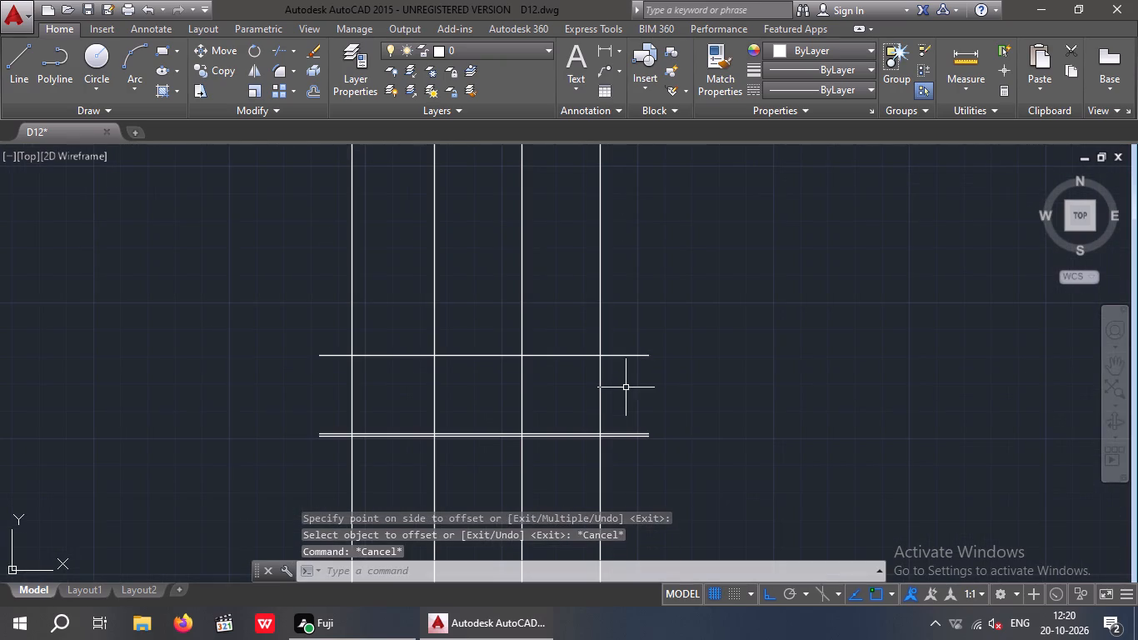
# Offset the topmost horizontal line 6" upward to form the slab thickness.
pyautogui.press('o')
pyautogui.press('Return')
pyautogui.press('6')
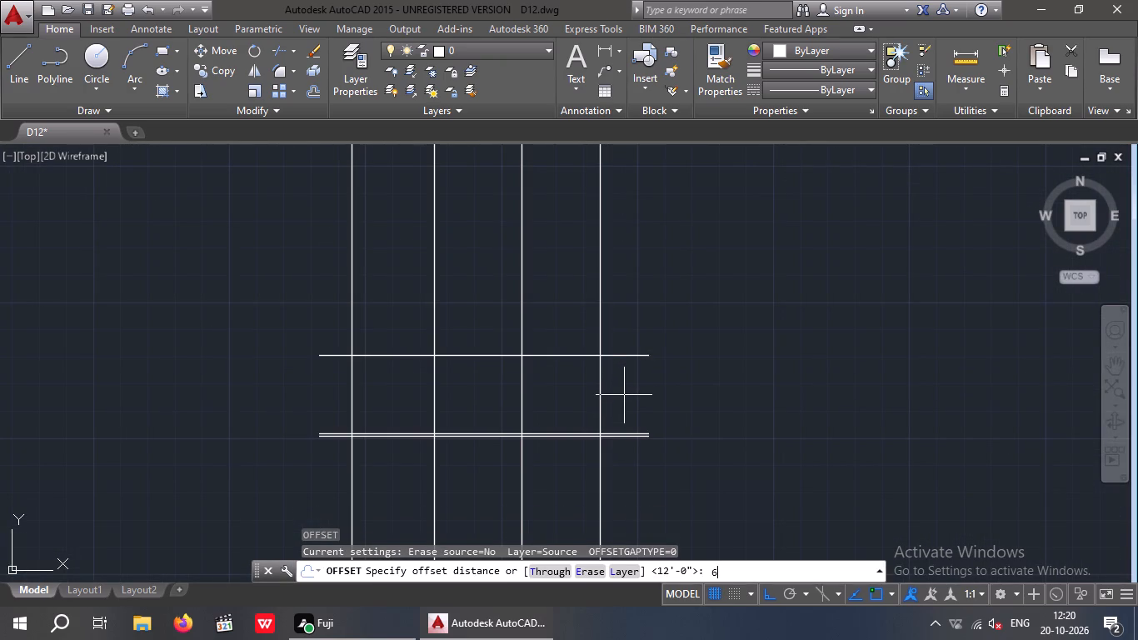
pyautogui.hotkey('shift', '"')
pyautogui.press('Return')
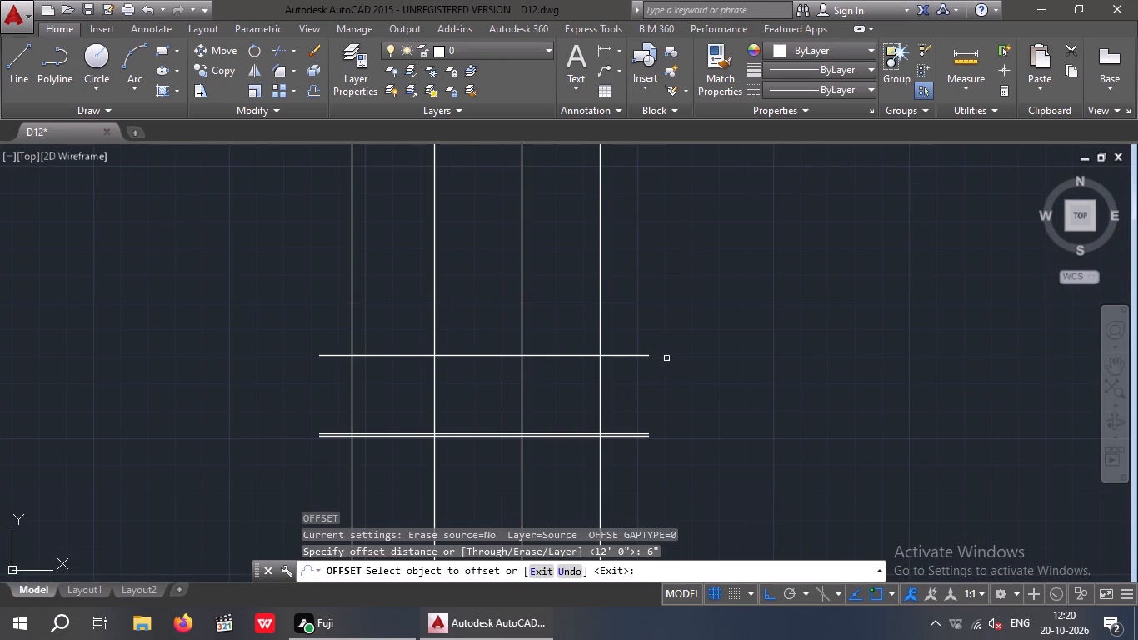
pyautogui.scroll(3, 567, 337)
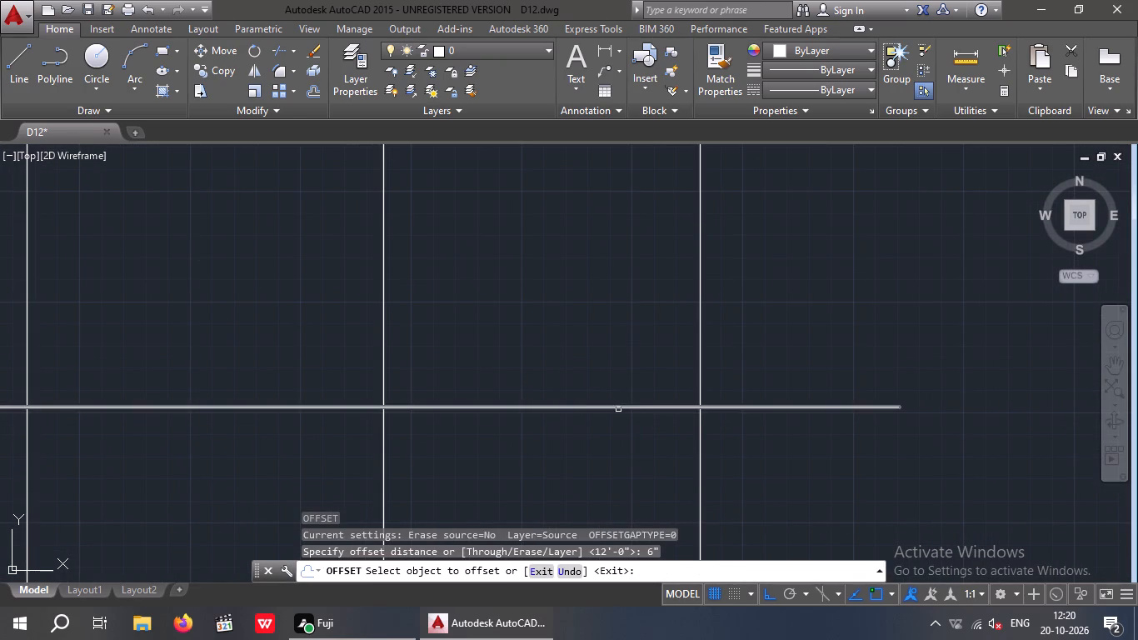
pyautogui.click(618, 409)
pyautogui.click(584, 321)
pyautogui.scroll(-2, 584, 320)
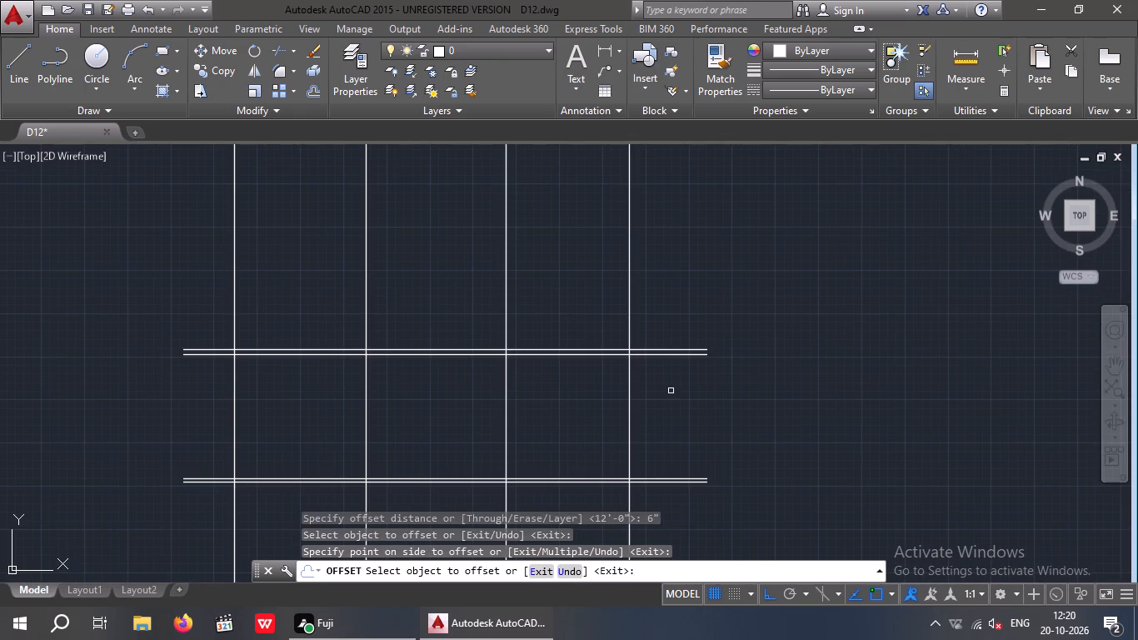
pyautogui.scroll(-2, 672, 390)
pyautogui.moveTo(670, 410); pyautogui.dragTo(653, 455, button='middle')
pyautogui.moveTo(670, 415); pyautogui.dragTo(663, 454, button='middle')
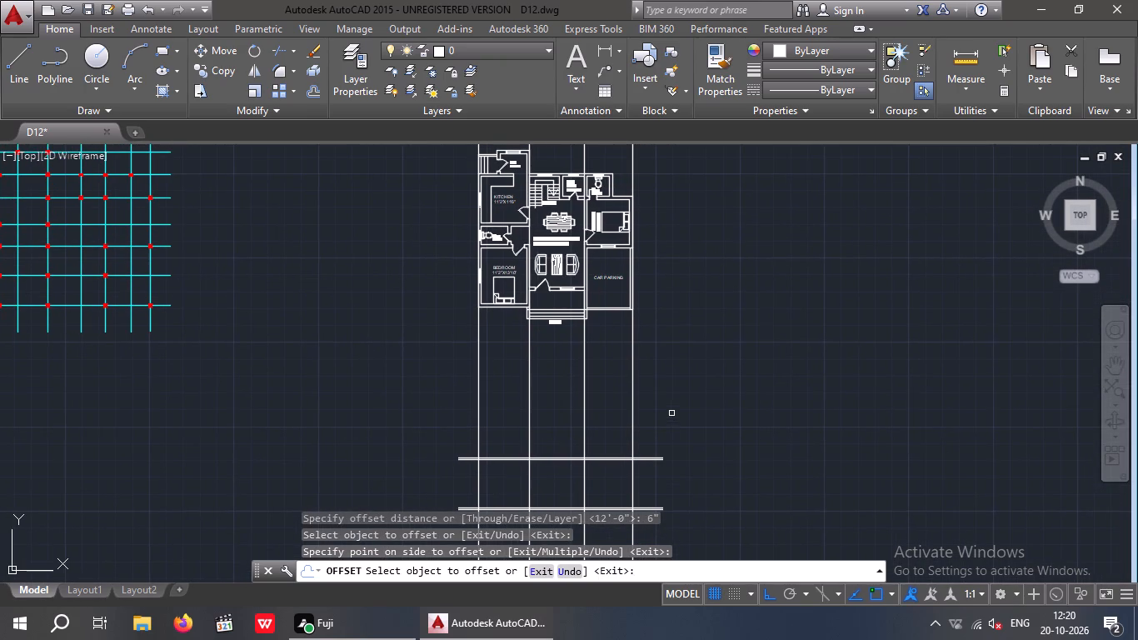
pyautogui.press('Escape')
pyautogui.press('Escape')
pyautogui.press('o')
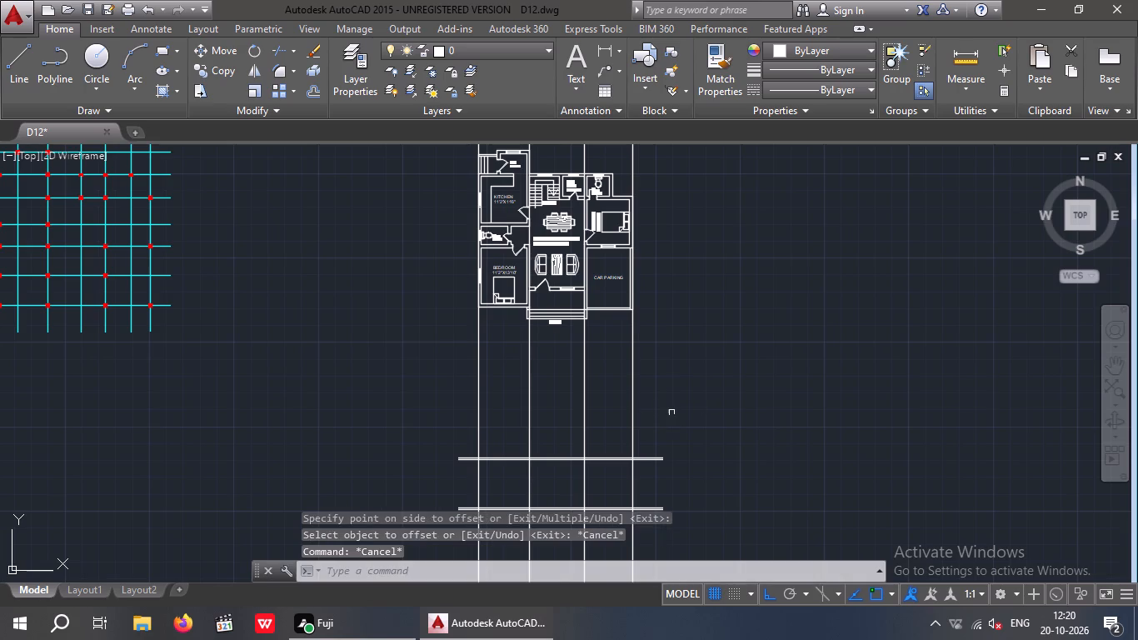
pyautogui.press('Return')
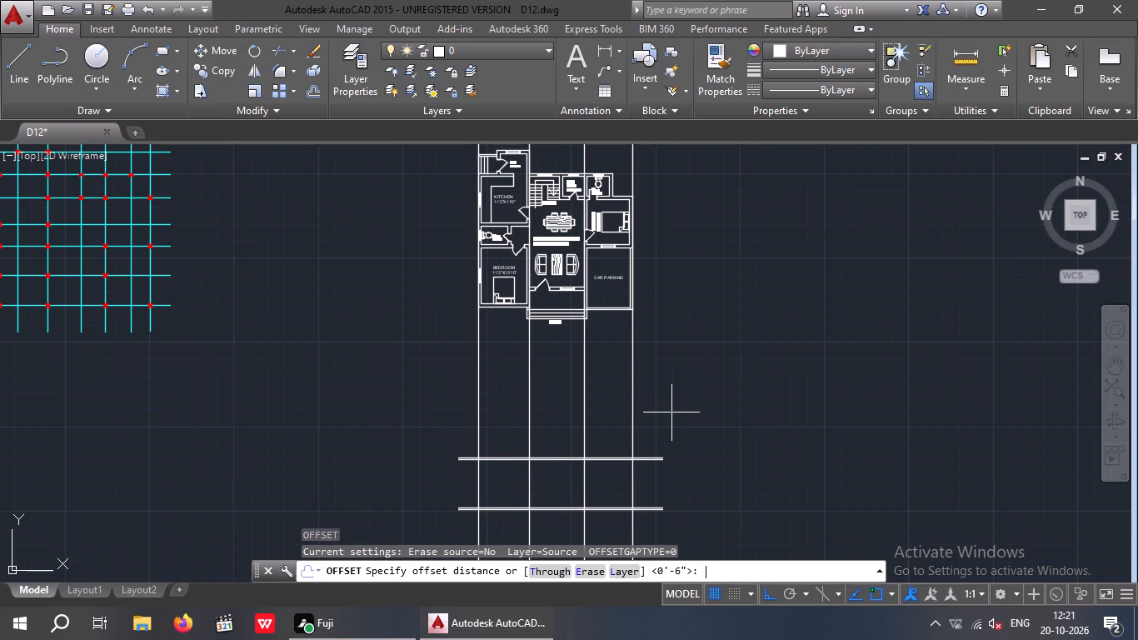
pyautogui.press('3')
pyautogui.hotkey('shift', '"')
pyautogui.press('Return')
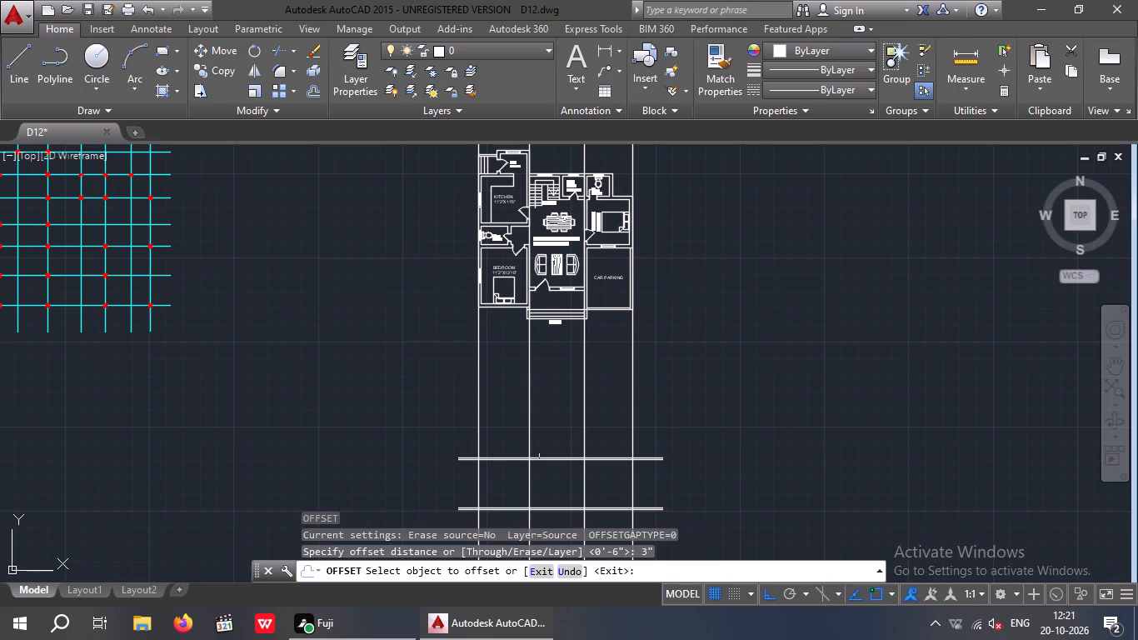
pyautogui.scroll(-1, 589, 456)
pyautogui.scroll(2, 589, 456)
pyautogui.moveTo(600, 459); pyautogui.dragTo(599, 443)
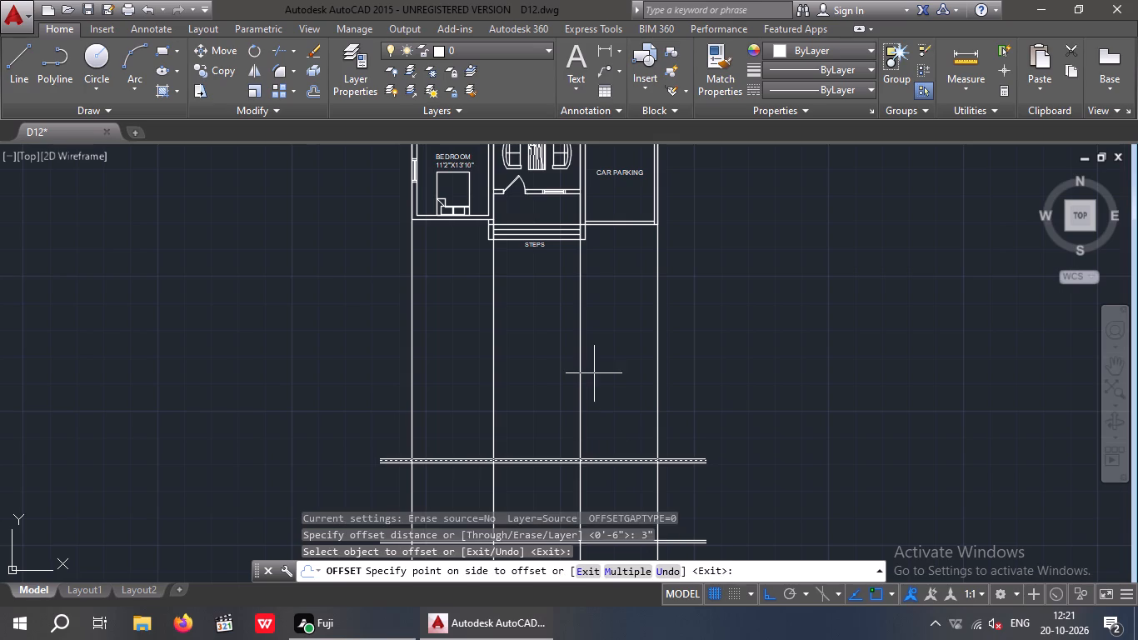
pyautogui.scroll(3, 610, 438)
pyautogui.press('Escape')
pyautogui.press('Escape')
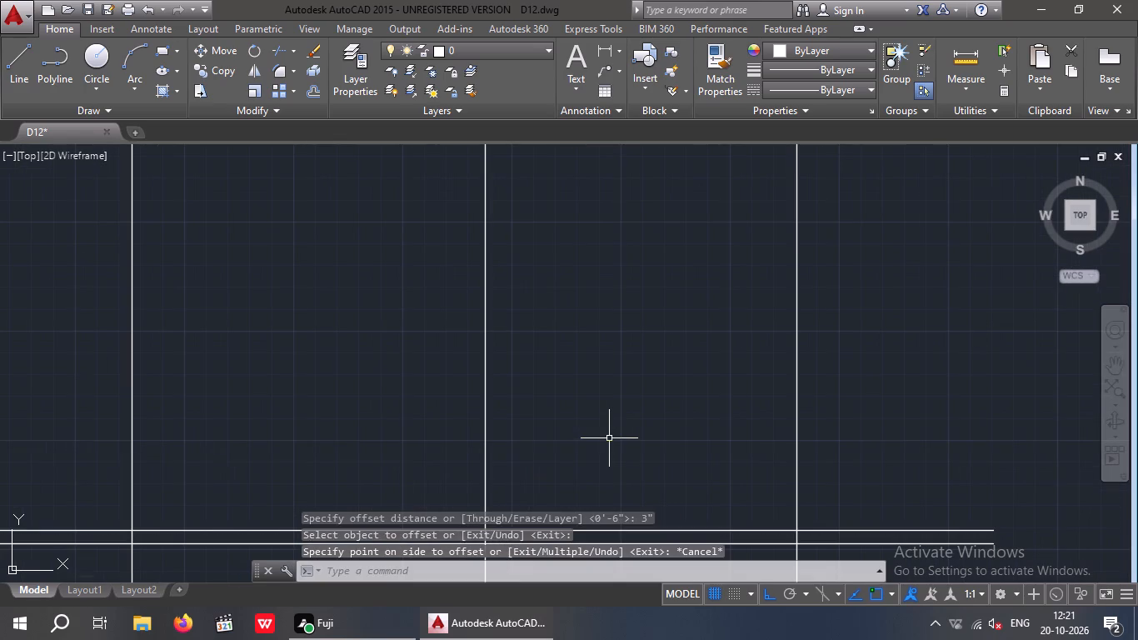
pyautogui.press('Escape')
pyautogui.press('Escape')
# Offset the top line of the upper horizontal pair 3' upward.
pyautogui.press('o')
pyautogui.press('Return')
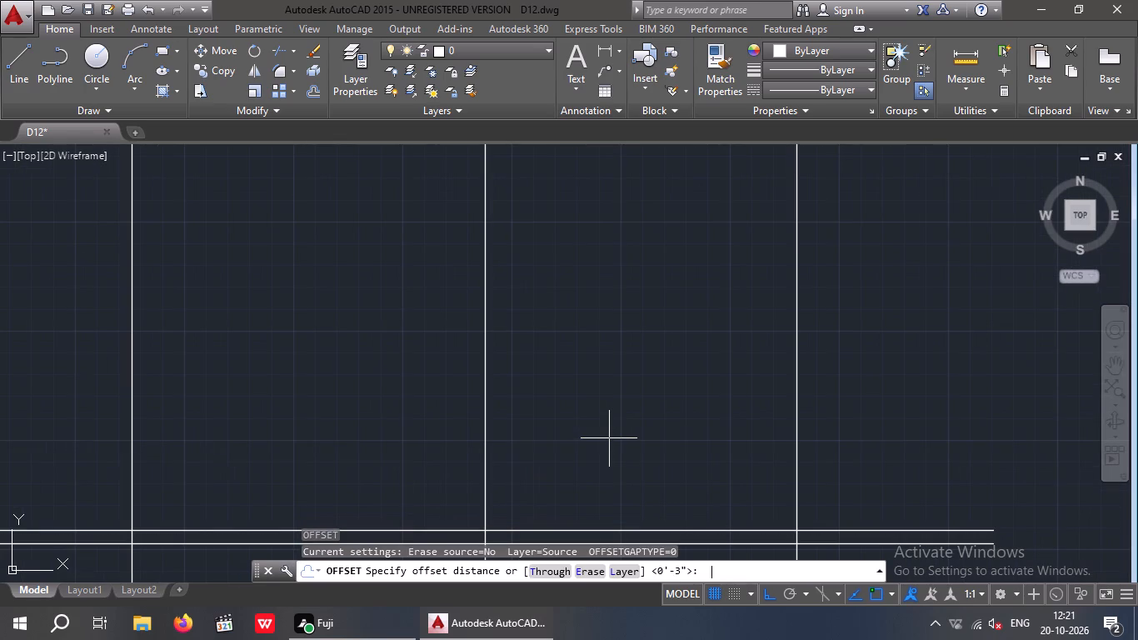
pyautogui.press('3')
pyautogui.press("'")
pyautogui.press('Return')
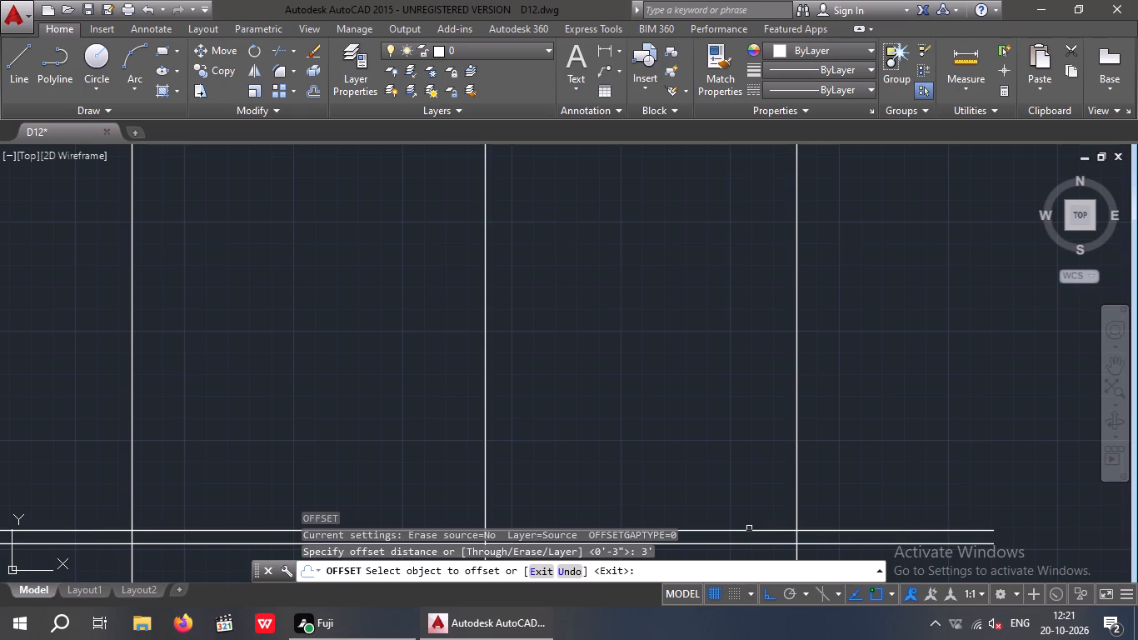
pyautogui.moveTo(749, 530); pyautogui.dragTo(748, 519)
pyautogui.click(704, 407)
pyautogui.scroll(-3, 691, 403)
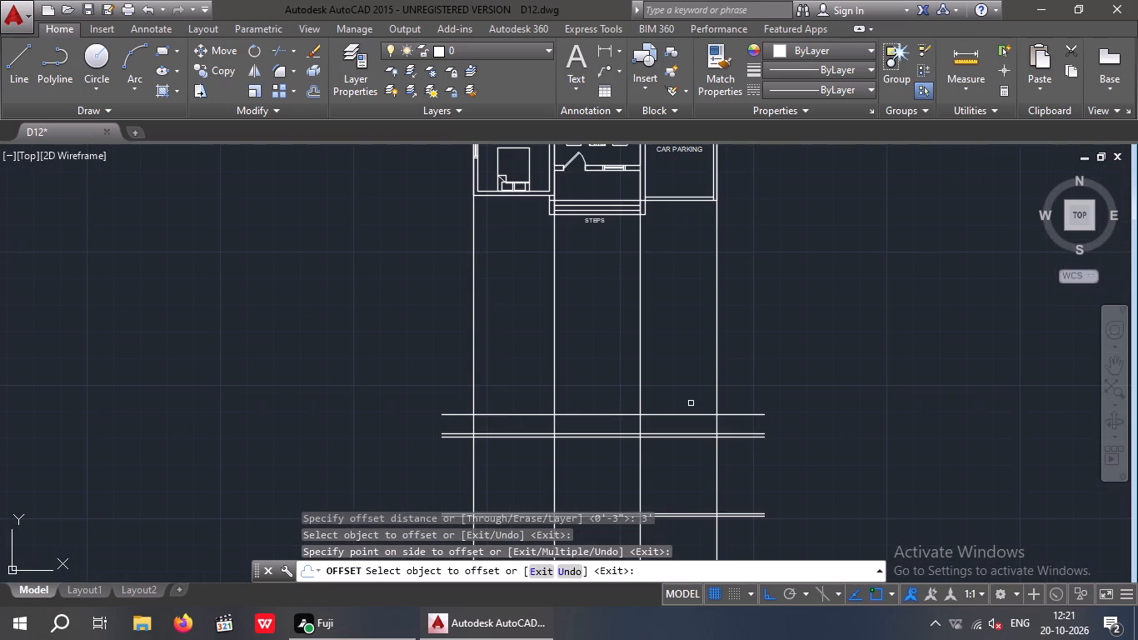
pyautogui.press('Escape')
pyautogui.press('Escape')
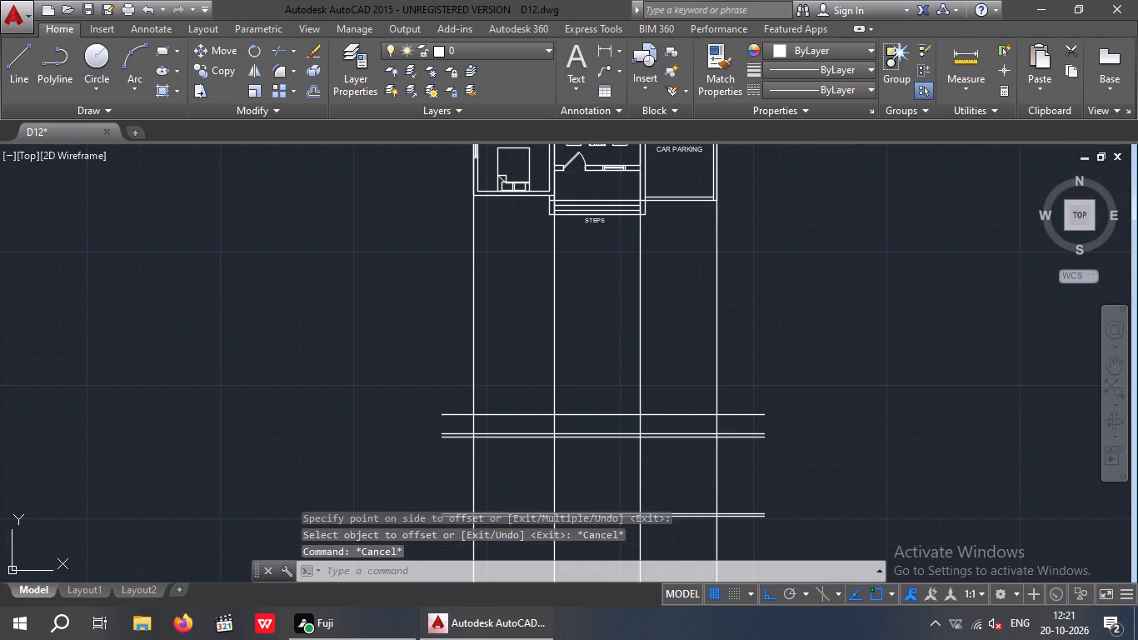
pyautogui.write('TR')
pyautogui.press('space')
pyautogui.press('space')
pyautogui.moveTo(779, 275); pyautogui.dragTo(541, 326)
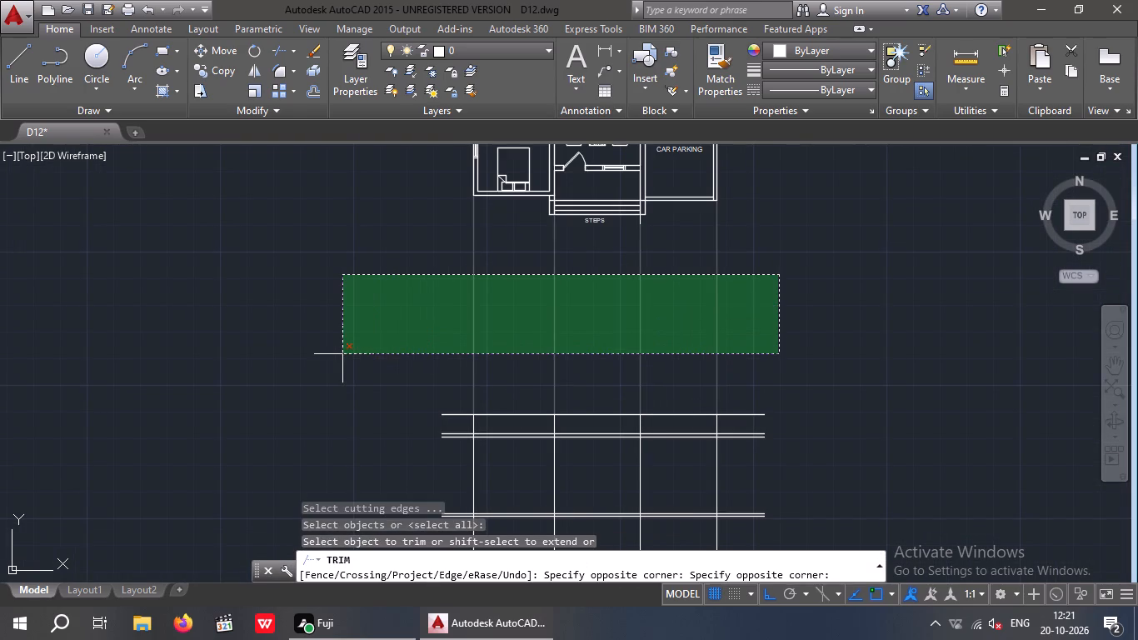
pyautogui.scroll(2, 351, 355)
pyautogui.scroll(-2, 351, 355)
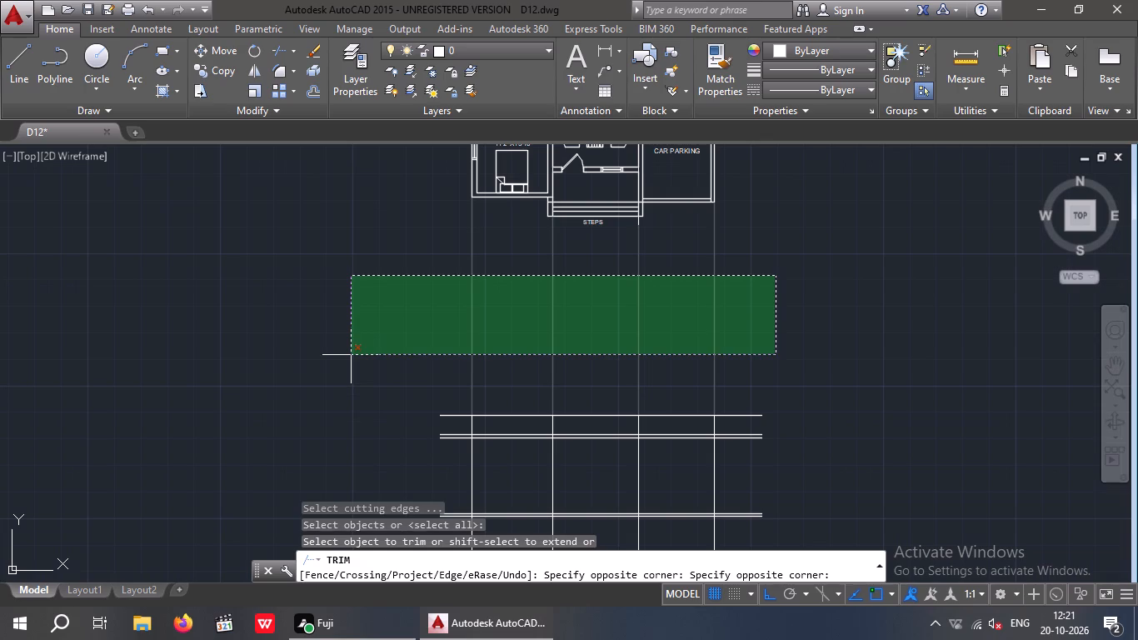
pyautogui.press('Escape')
# Trim the four vertical projection lines above the elevation's top level line and below its base line.
pyautogui.moveTo(620, 361); pyautogui.dragTo(597, 287, button='middle')
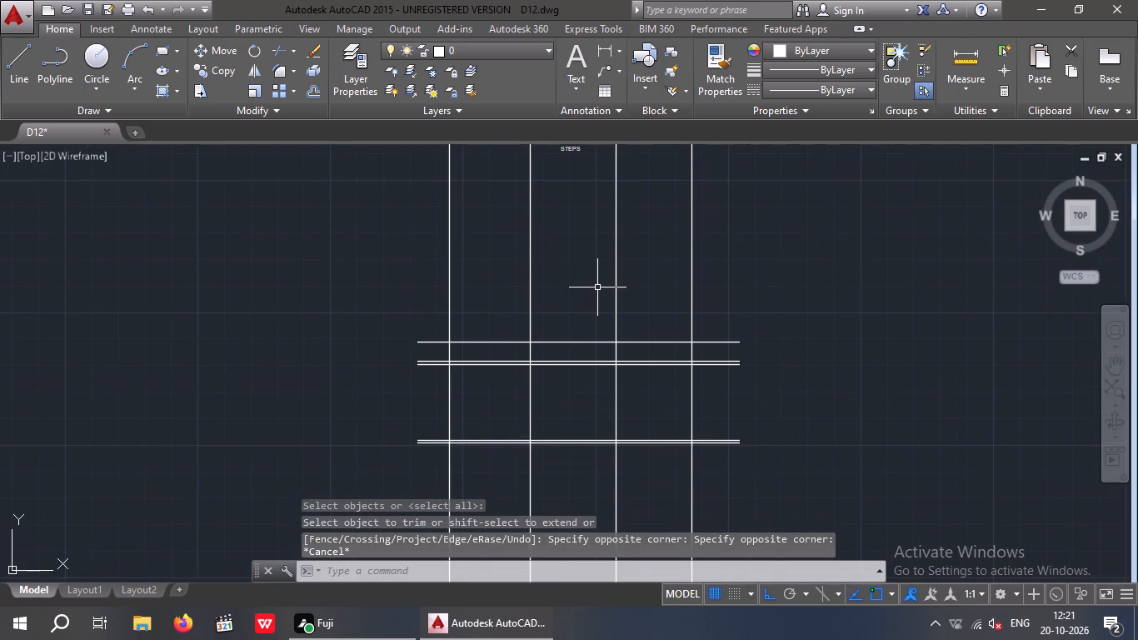
pyautogui.scroll(1, 597, 287)
pyautogui.write('TR')
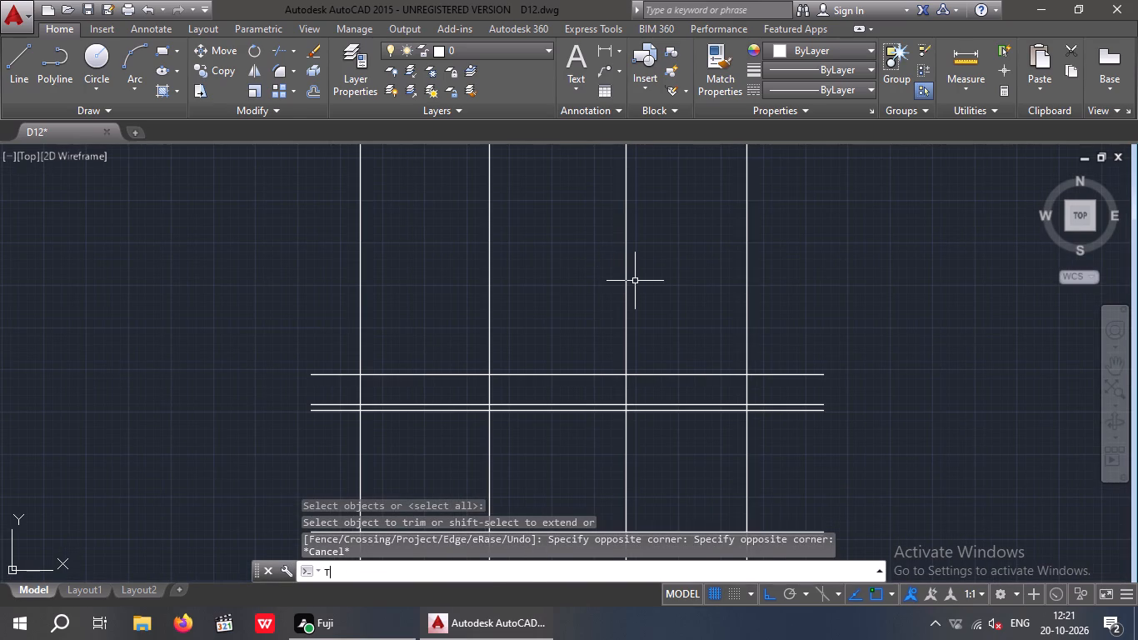
pyautogui.press('space')
pyautogui.press('space')
pyautogui.moveTo(843, 221); pyautogui.dragTo(552, 277)
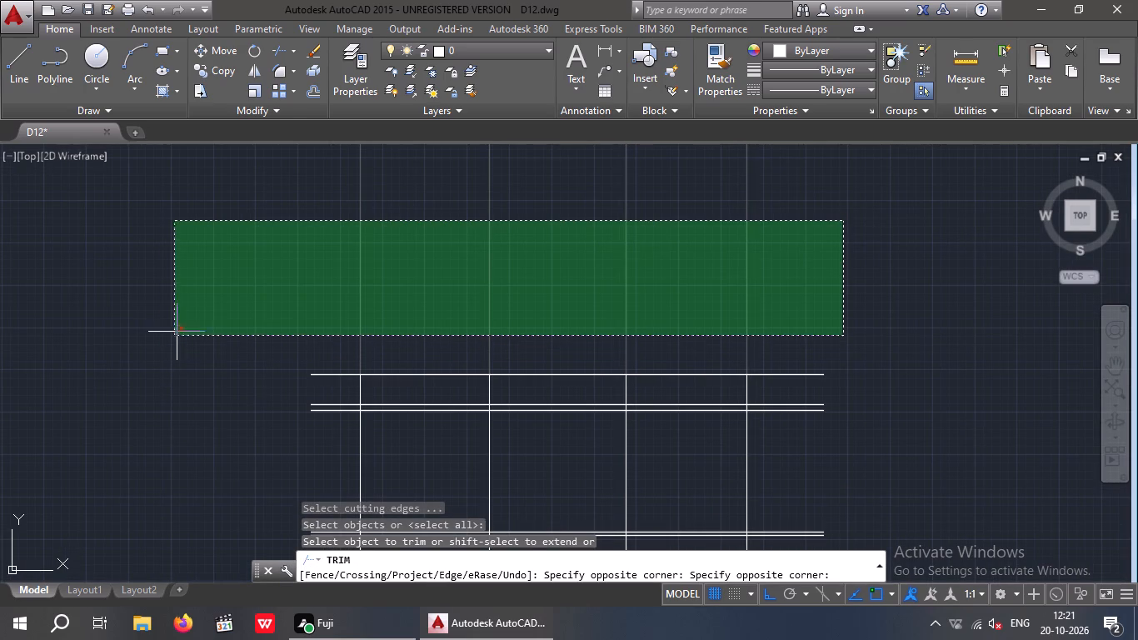
pyautogui.click(182, 322)
pyautogui.scroll(-2, 203, 309)
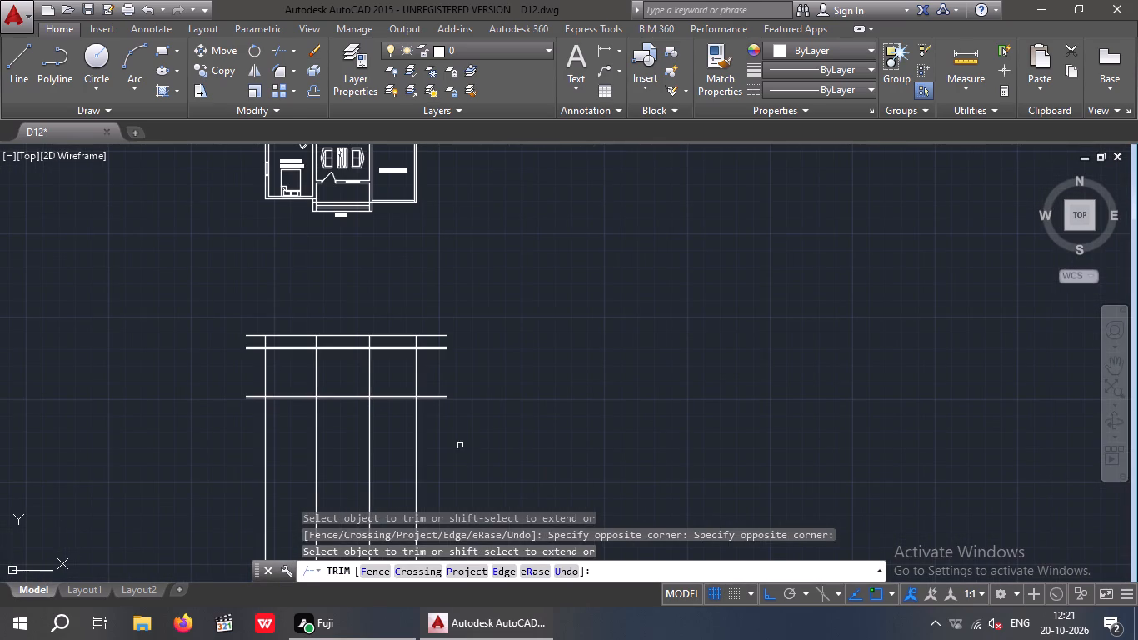
pyautogui.moveTo(459, 442); pyautogui.dragTo(270, 492)
pyautogui.click(207, 490)
# Trim the overhanging ends of the horizontal level lines beyond the elevation's two outermost vertical lines.
pyautogui.scroll(3, 413, 361)
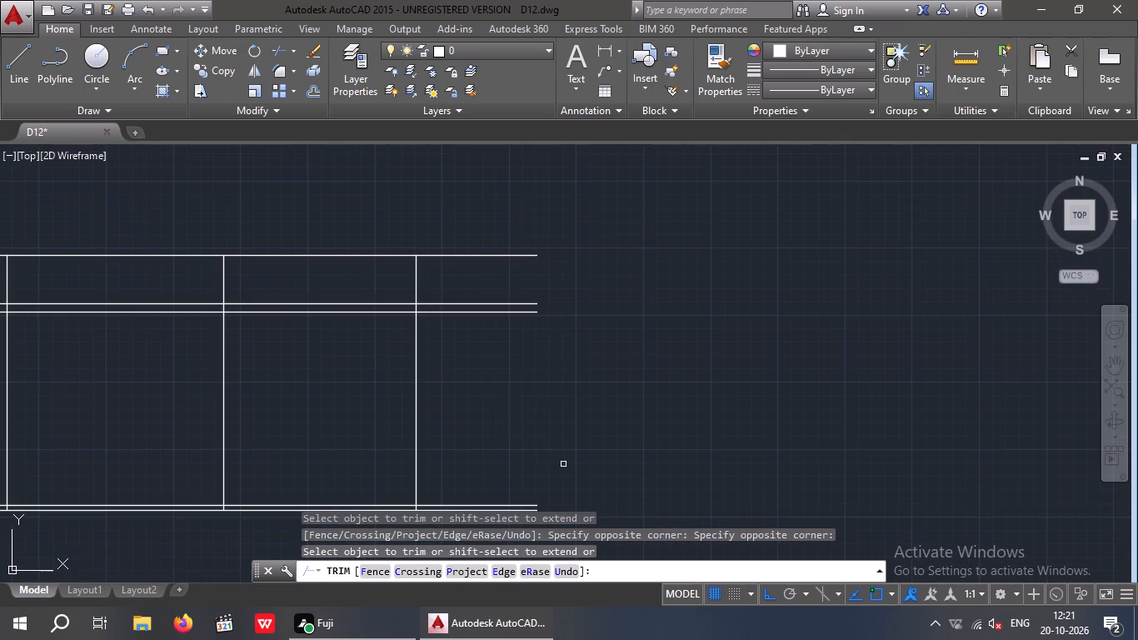
pyautogui.moveTo(536, 386); pyautogui.dragTo(537, 335, button='middle')
pyautogui.moveTo(607, 447); pyautogui.dragTo(520, 477)
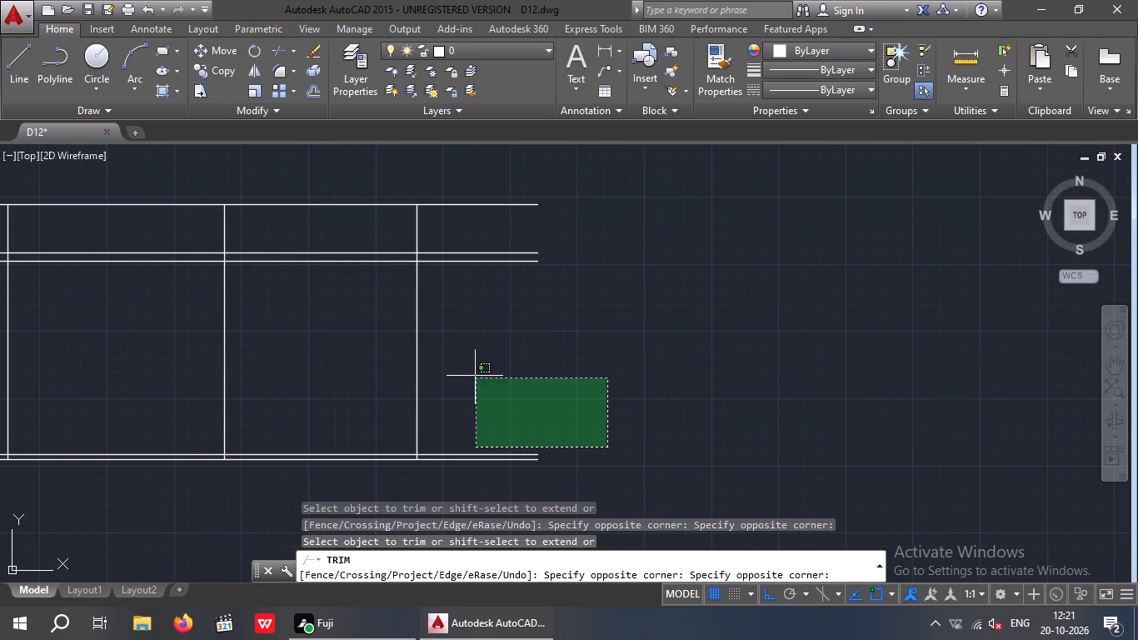
pyautogui.click(446, 197)
pyautogui.moveTo(518, 392); pyautogui.dragTo(516, 507)
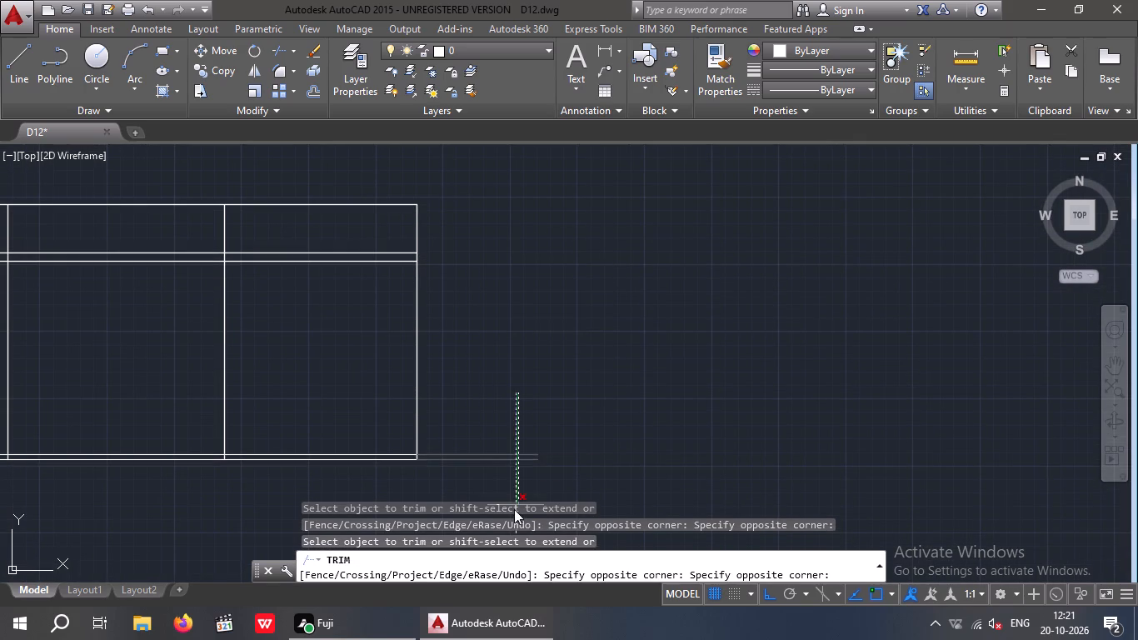
pyautogui.moveTo(513, 510); pyautogui.dragTo(512, 502)
pyautogui.click(460, 462)
pyautogui.scroll(-3, 492, 422)
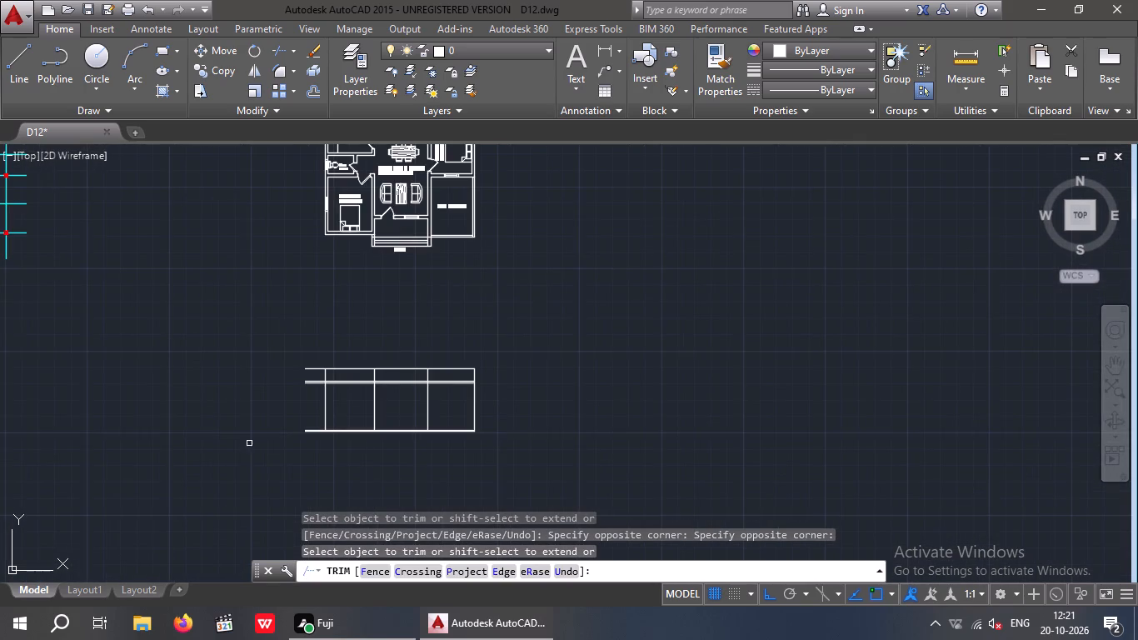
pyautogui.scroll(2, 284, 407)
pyautogui.click(367, 483)
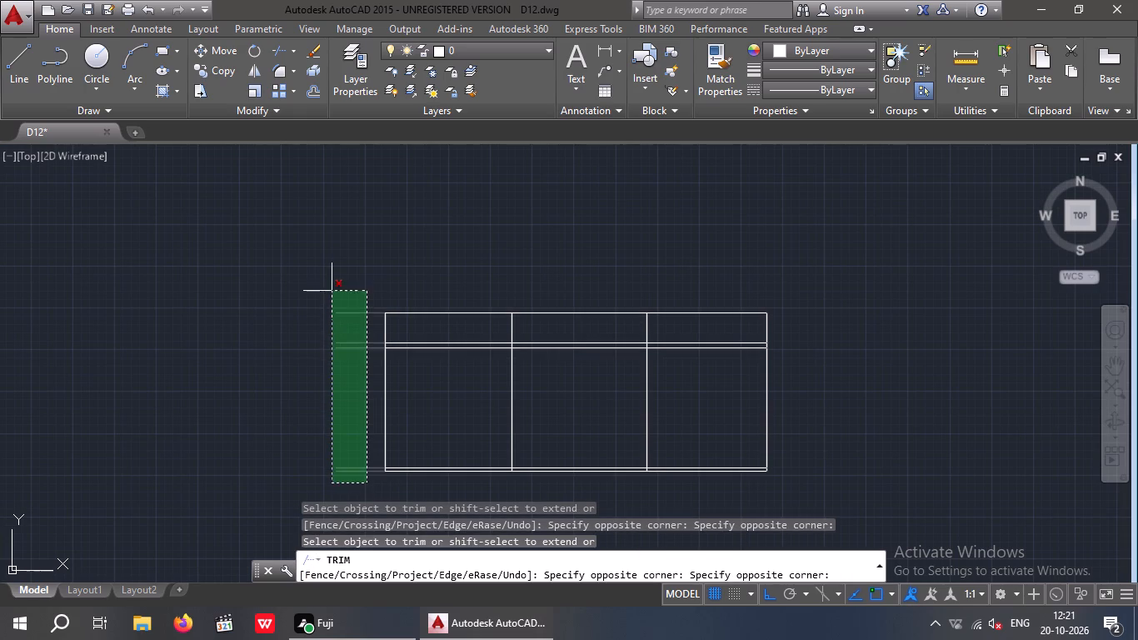
pyautogui.click(332, 289)
pyautogui.press('Escape')
pyautogui.press('Escape')
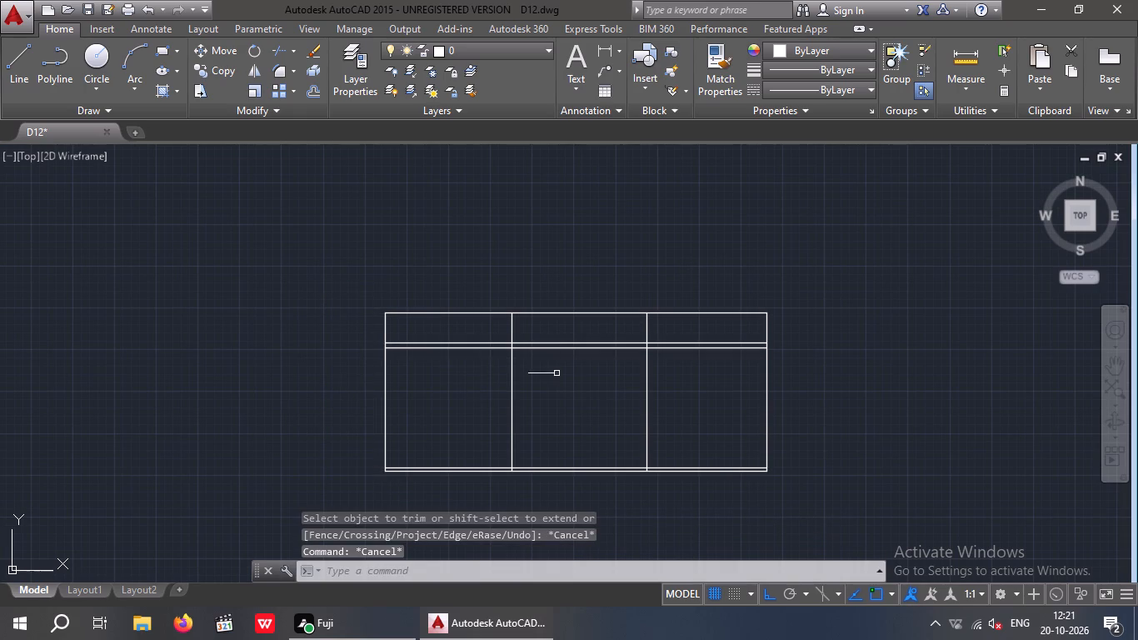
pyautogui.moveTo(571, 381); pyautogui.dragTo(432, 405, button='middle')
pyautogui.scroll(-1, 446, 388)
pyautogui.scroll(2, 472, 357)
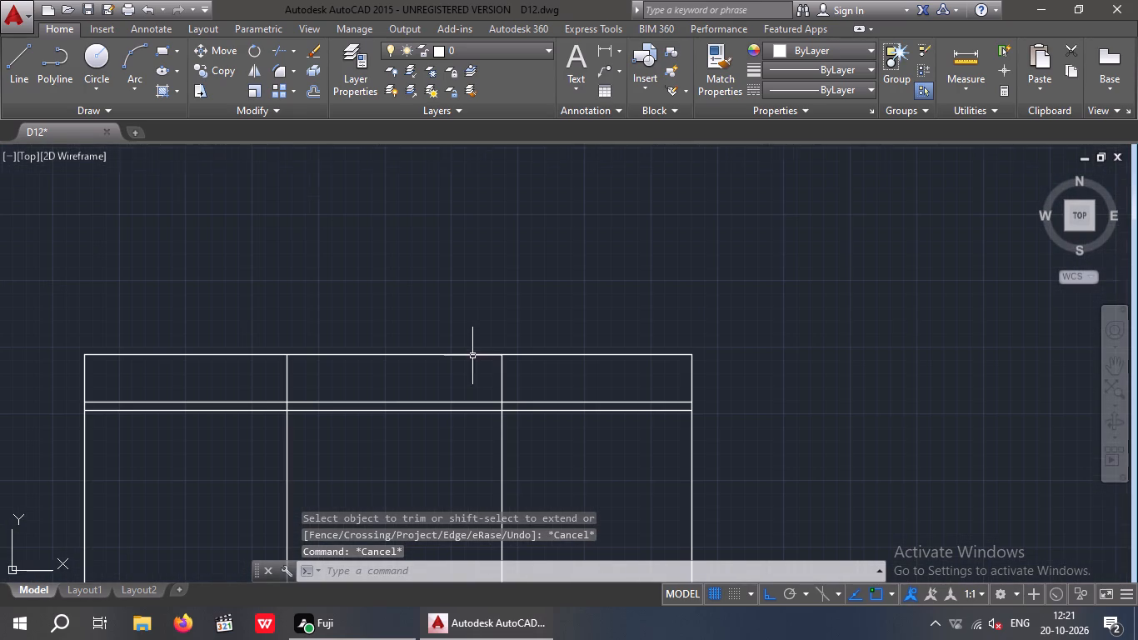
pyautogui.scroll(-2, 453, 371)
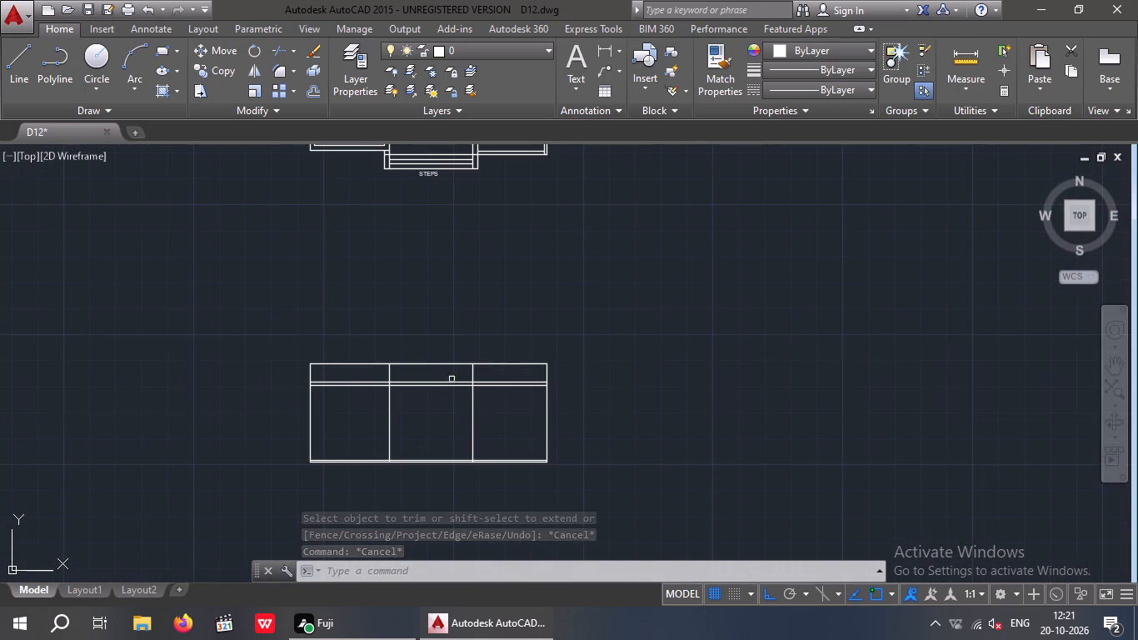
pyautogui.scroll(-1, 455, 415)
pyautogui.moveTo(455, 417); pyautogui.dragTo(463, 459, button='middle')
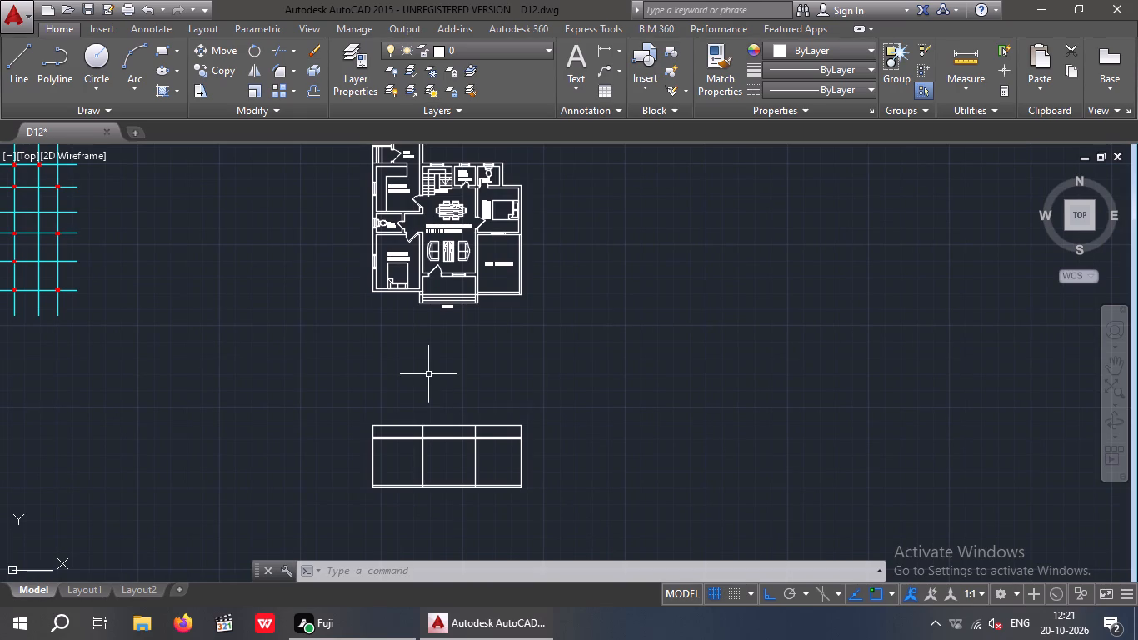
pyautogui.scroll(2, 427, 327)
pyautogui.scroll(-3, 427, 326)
# Draw vertical construction lines through the two outer bottom corners of the entrance steps in the floor plan.
pyautogui.scroll(2, 430, 337)
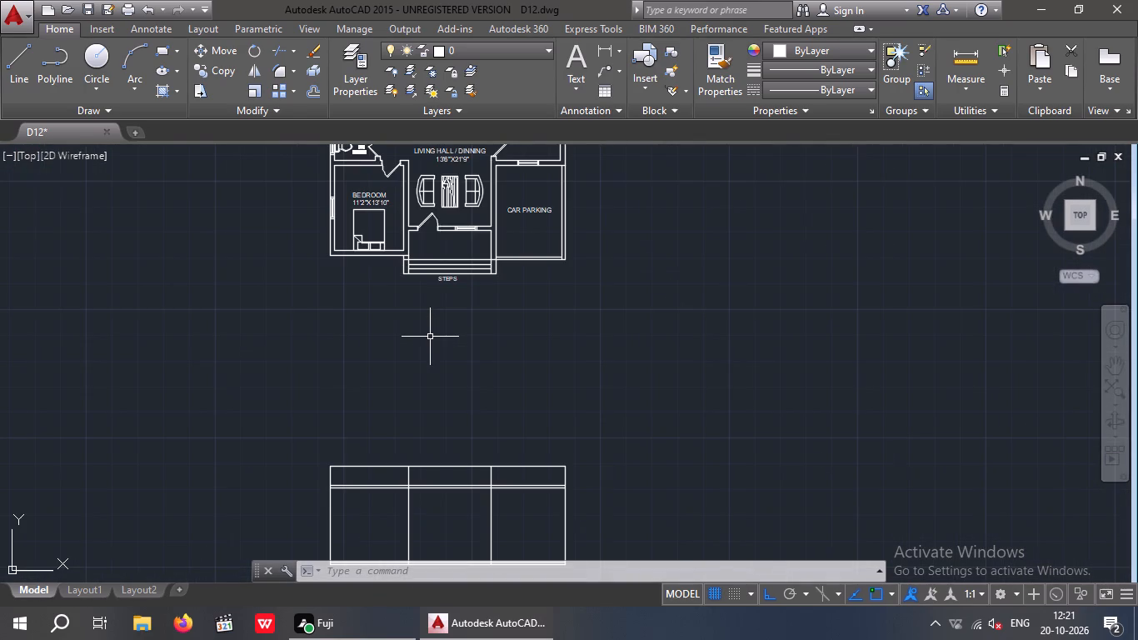
pyautogui.press('x')
pyautogui.press('l')
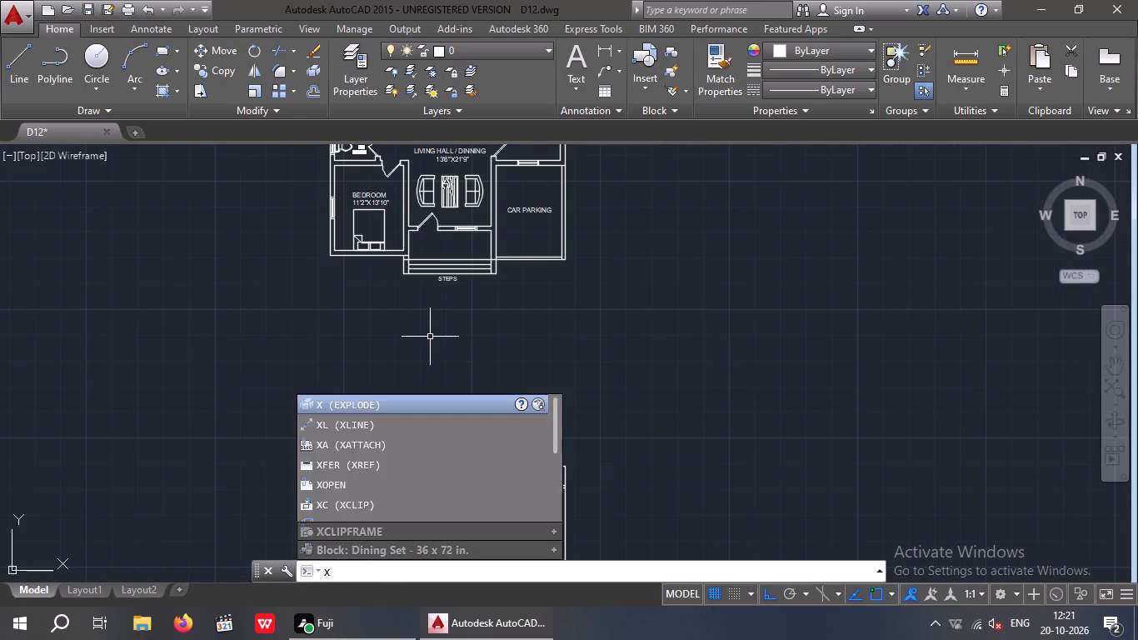
pyautogui.press('Return')
pyautogui.press('v')
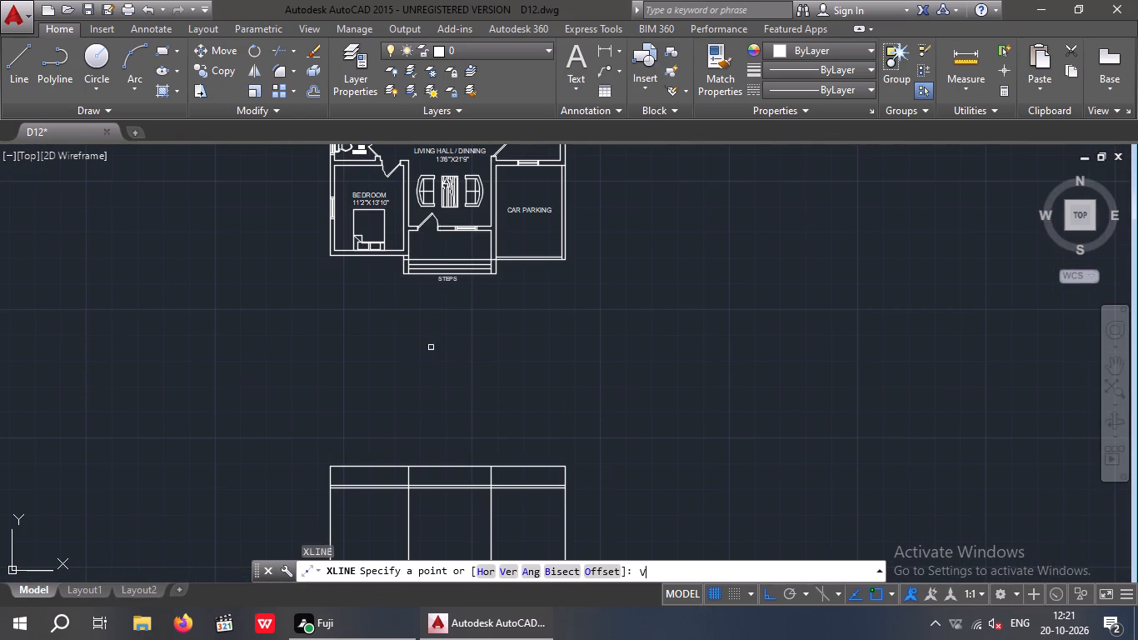
pyautogui.press('Return')
pyautogui.scroll(4, 408, 262)
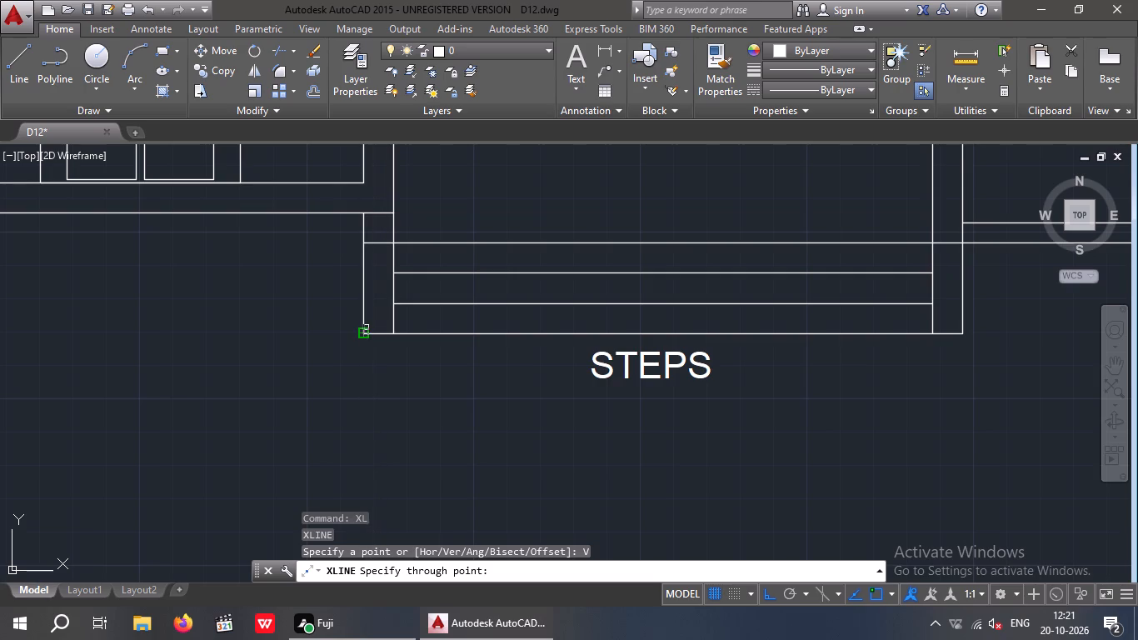
pyautogui.scroll(3, 360, 333)
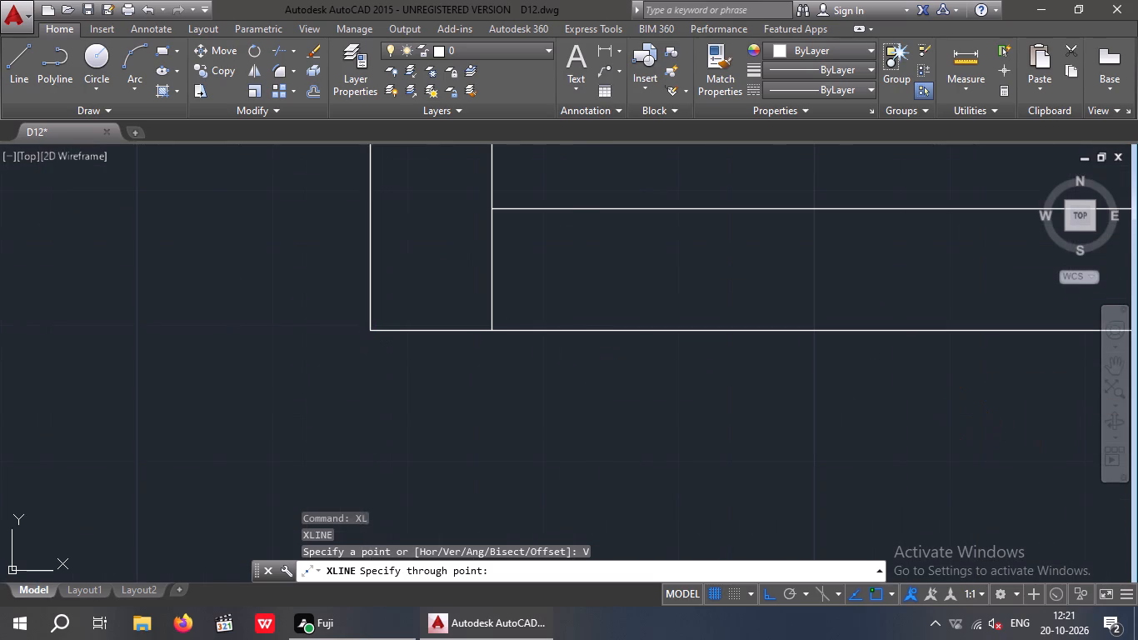
pyautogui.click(370, 337)
pyautogui.scroll(-3, 370, 337)
pyautogui.moveTo(837, 417); pyautogui.dragTo(630, 367, button='middle')
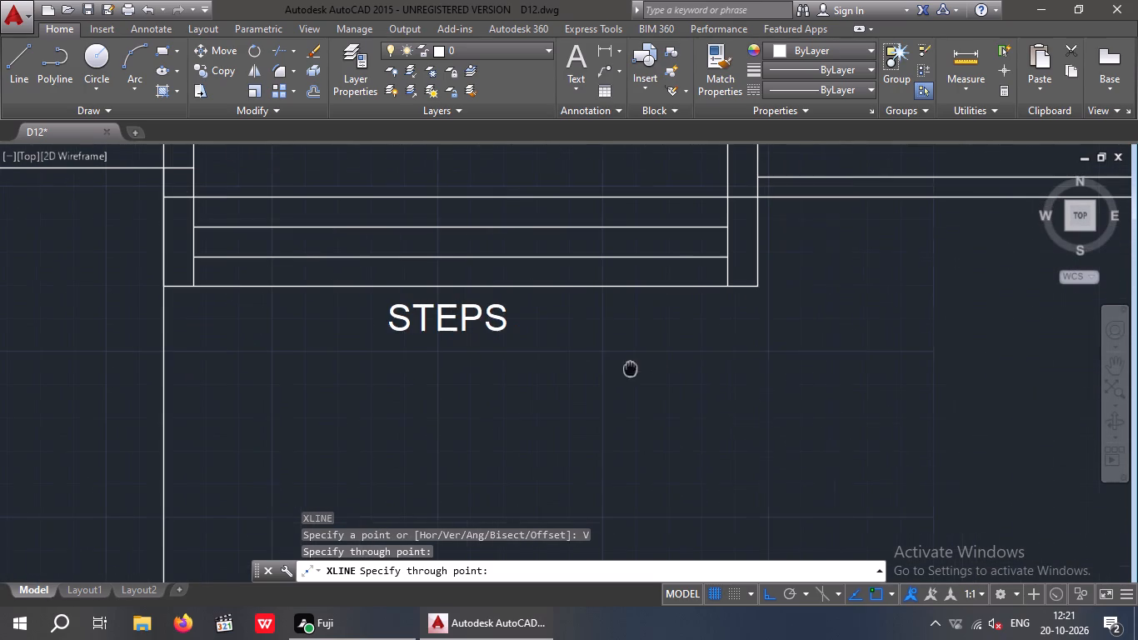
pyautogui.click(754, 284)
pyautogui.scroll(-5, 755, 293)
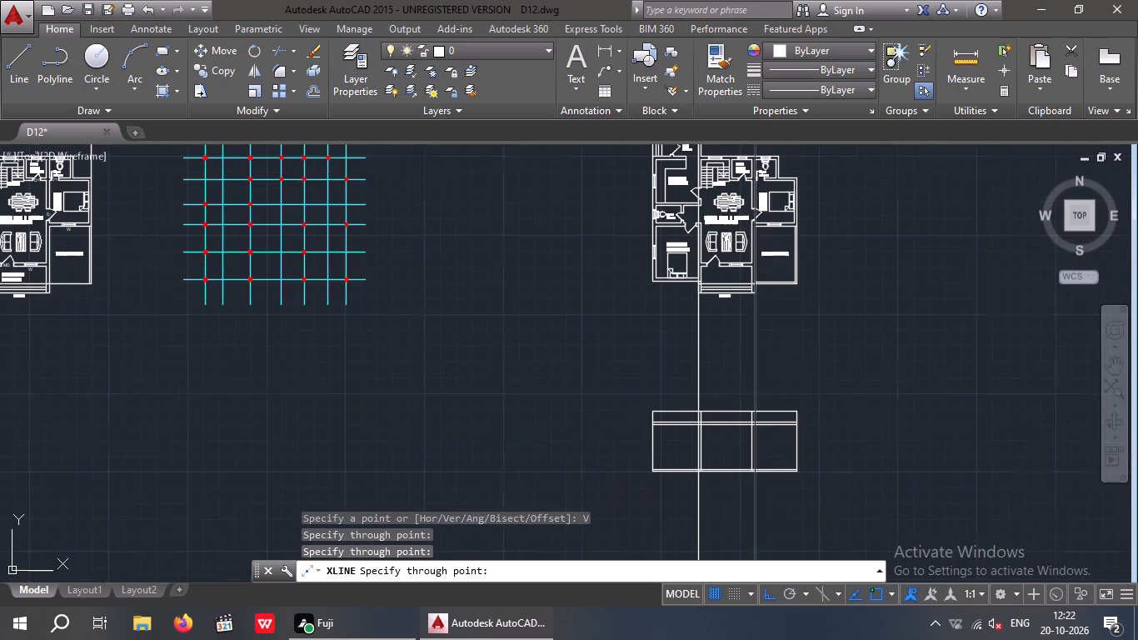
pyautogui.moveTo(791, 378); pyautogui.dragTo(768, 370, button='middle')
pyautogui.press('Escape')
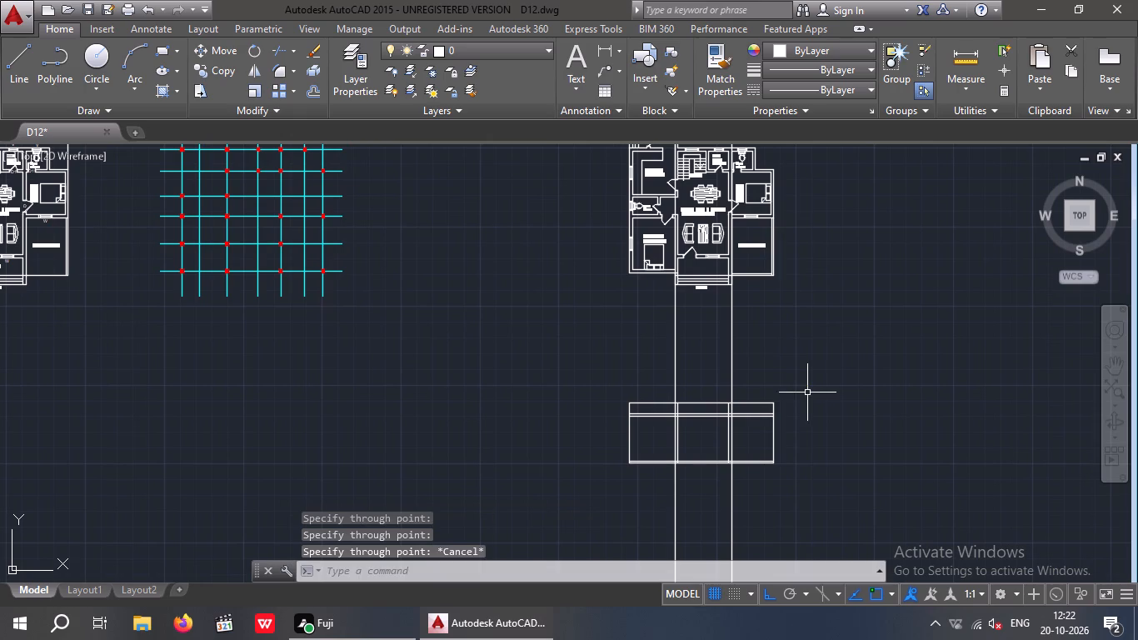
pyautogui.press('Escape')
# Trim the two new vertical construction lines below the elevation's base line.
pyautogui.write('TR')
pyautogui.press('space')
pyautogui.press('space')
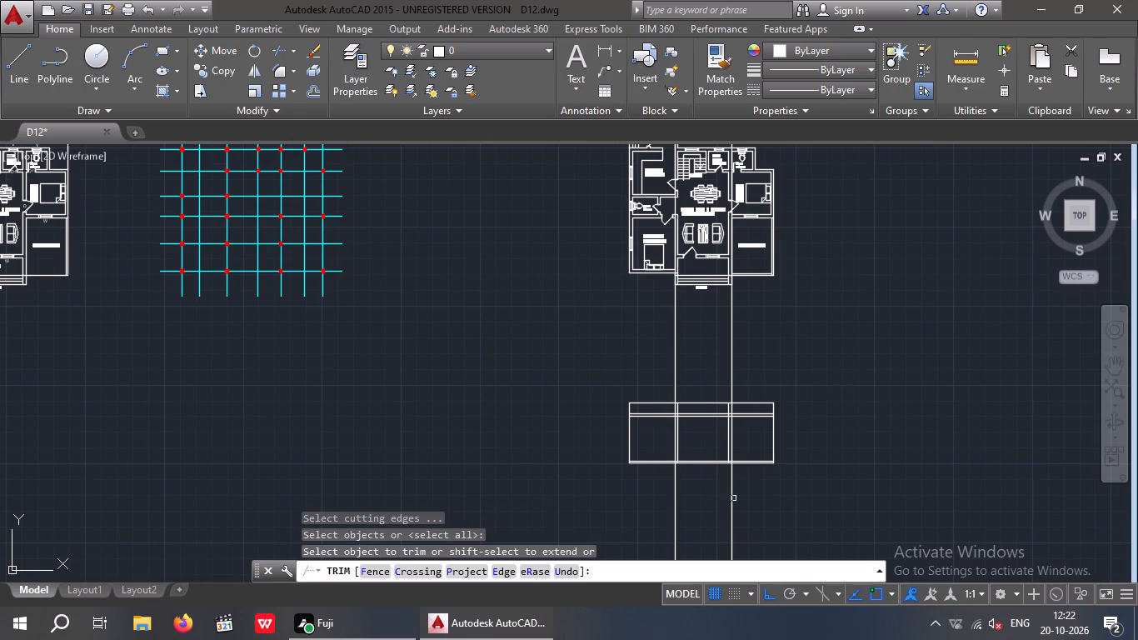
pyautogui.scroll(3, 727, 501)
pyautogui.moveTo(807, 421); pyautogui.dragTo(539, 498)
pyautogui.click(394, 518)
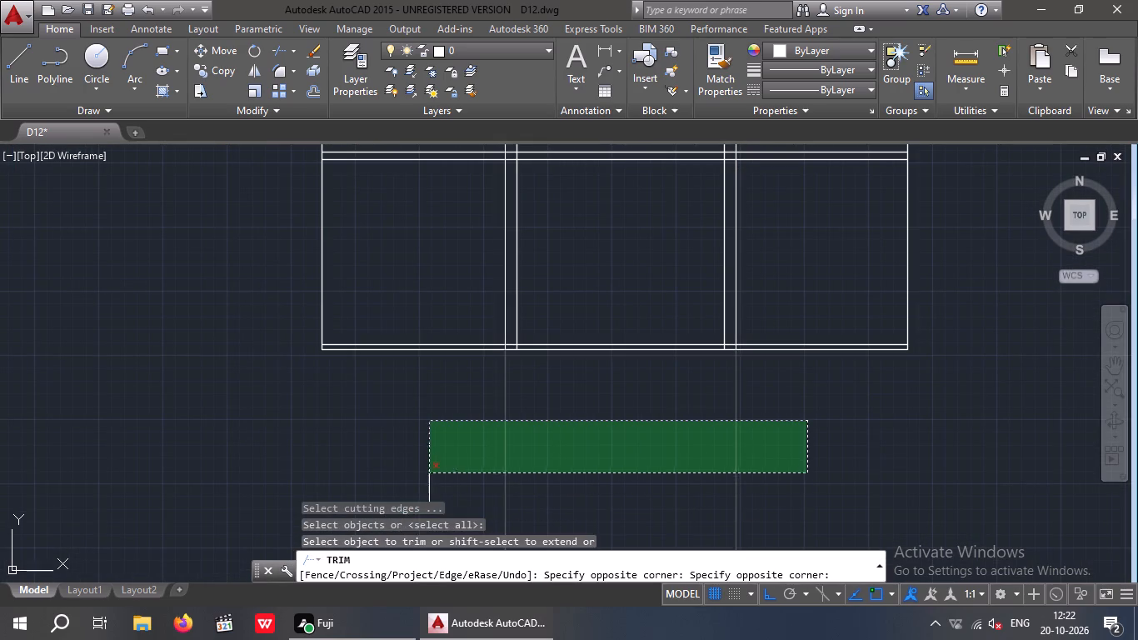
pyautogui.click(429, 473)
# Trim both pairs of inner vertical lines out of the narrow strip between the two base lines.
pyautogui.scroll(6, 502, 342)
pyautogui.moveTo(721, 347); pyautogui.dragTo(442, 365)
pyautogui.click(407, 372)
pyautogui.scroll(-4, 413, 366)
pyautogui.moveTo(896, 402); pyautogui.dragTo(487, 433, button='middle')
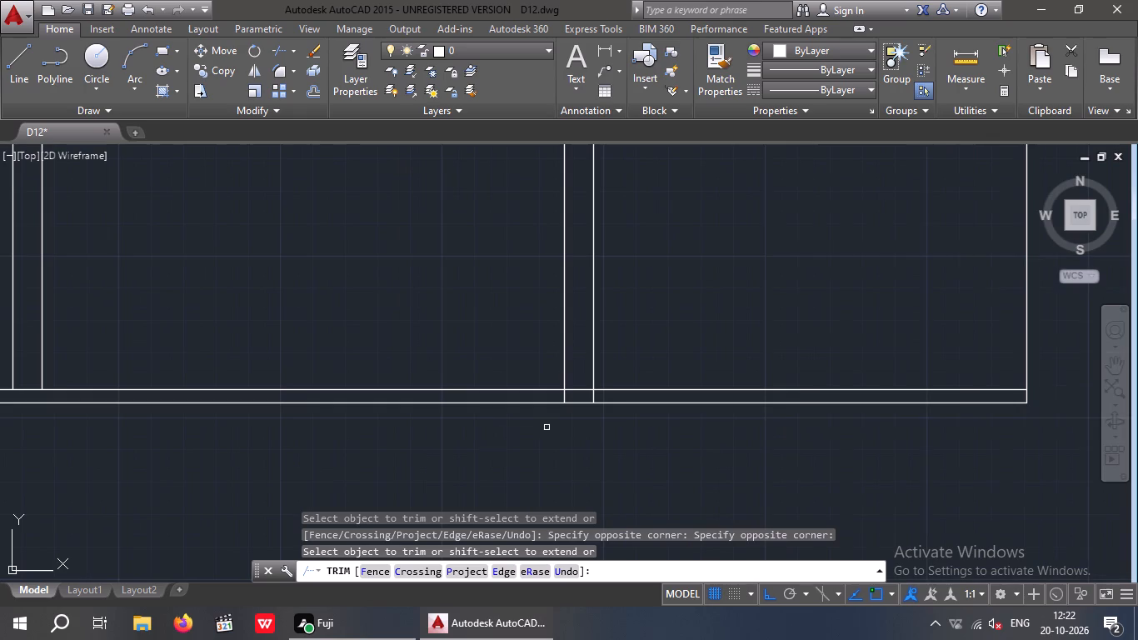
pyautogui.scroll(4, 569, 397)
pyautogui.moveTo(785, 387); pyautogui.dragTo(394, 417)
pyautogui.click(391, 419)
# Trim the two new vertical construction lines above the elevation's top level line.
pyautogui.scroll(-2, 404, 412)
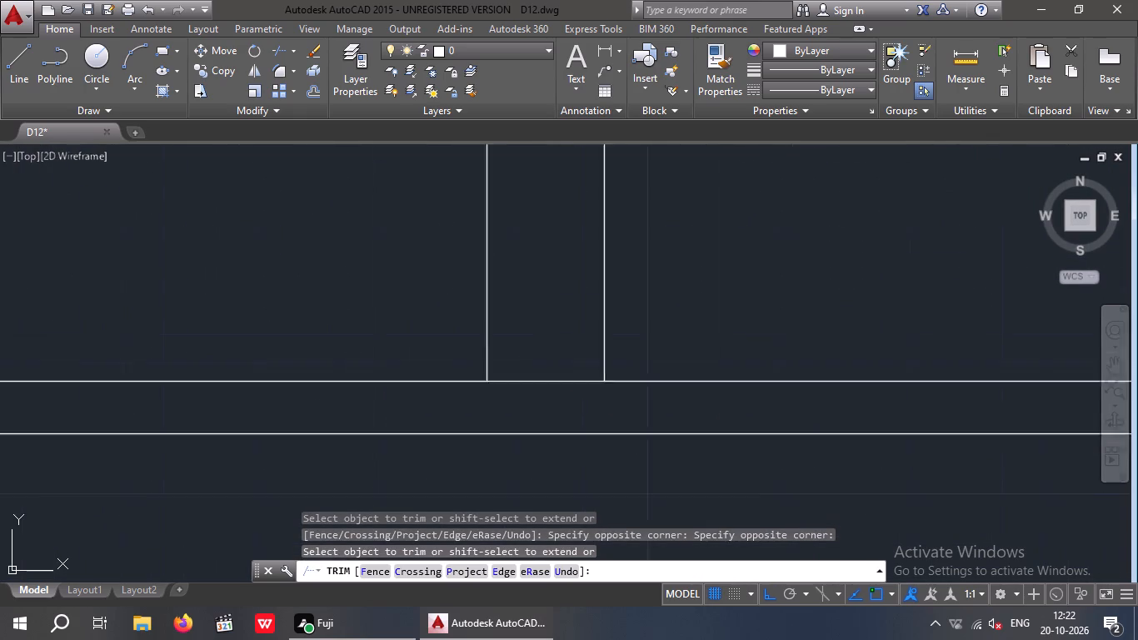
pyautogui.scroll(-3, 404, 412)
pyautogui.moveTo(445, 455); pyautogui.dragTo(549, 519, button='middle')
pyautogui.scroll(-2, 556, 502)
pyautogui.moveTo(480, 416); pyautogui.dragTo(492, 487, button='middle')
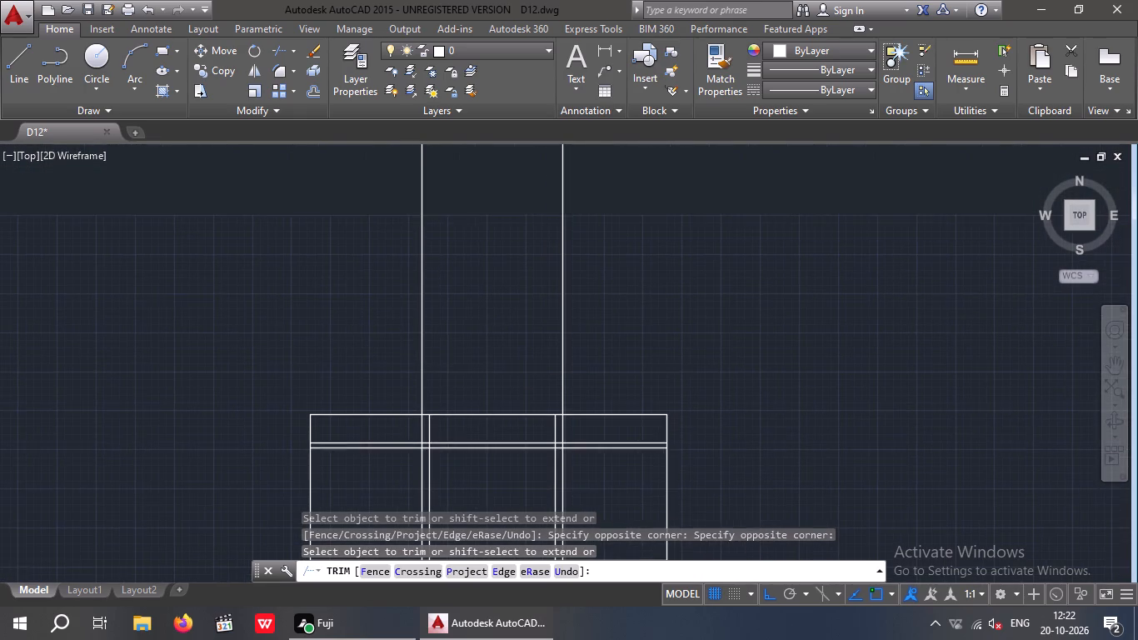
pyautogui.moveTo(492, 487); pyautogui.dragTo(492, 487, button='middle')
pyautogui.moveTo(596, 322); pyautogui.dragTo(443, 336)
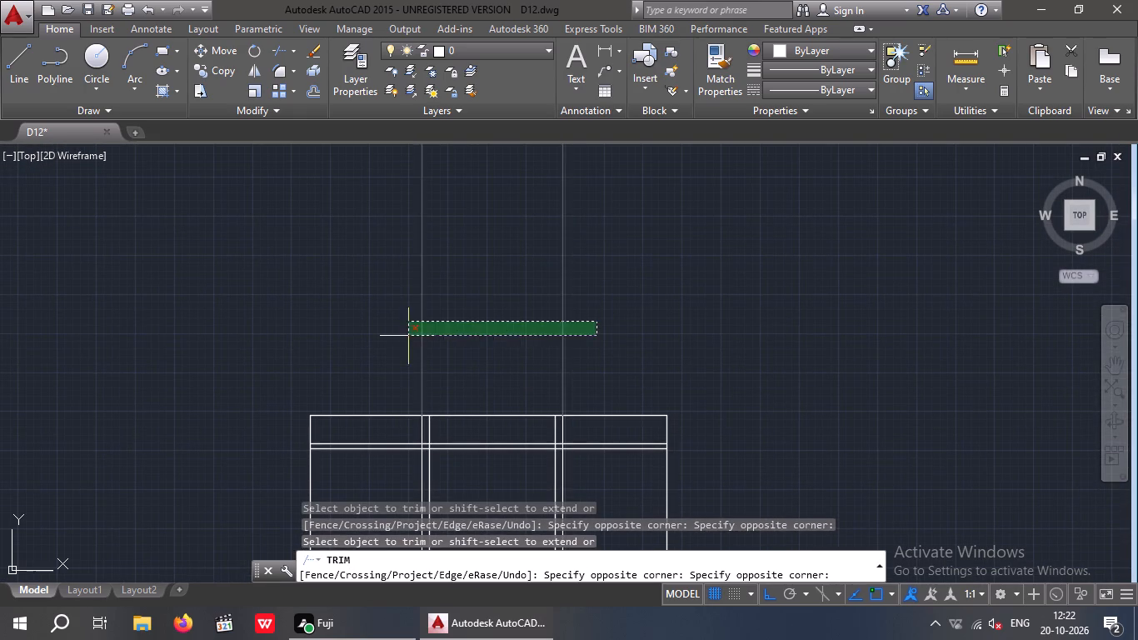
pyautogui.click(402, 339)
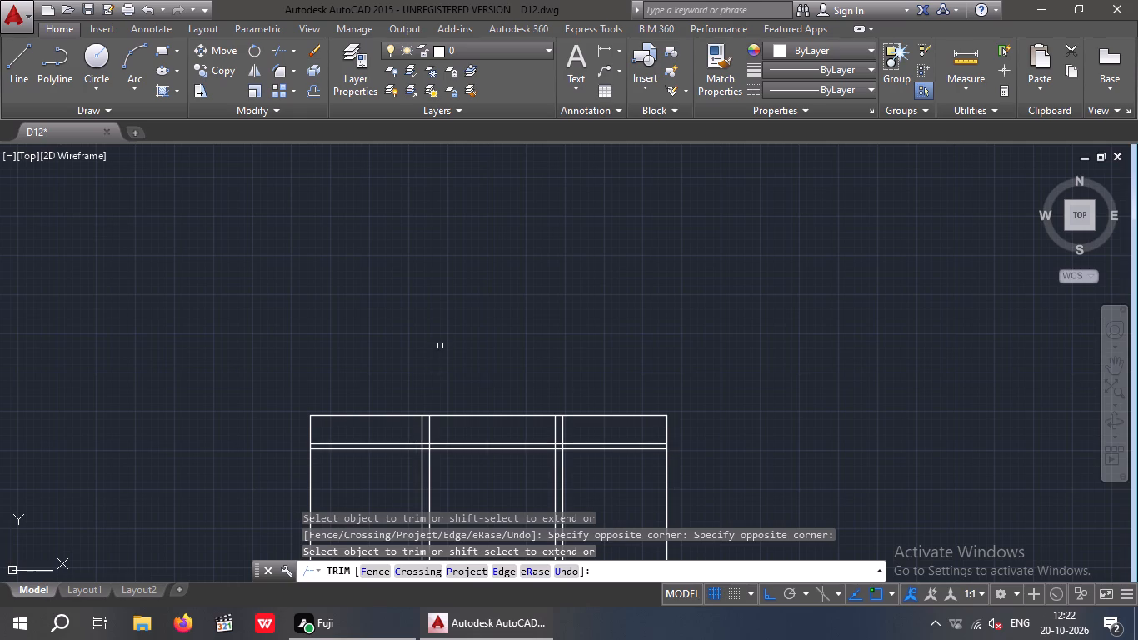
# Trim the outer line of each inner vertical pair out of the elevation's top band and the narrow slab strip below it.
pyautogui.scroll(-2, 440, 345)
pyautogui.moveTo(432, 391); pyautogui.dragTo(427, 431, button='middle')
pyautogui.scroll(5, 421, 447)
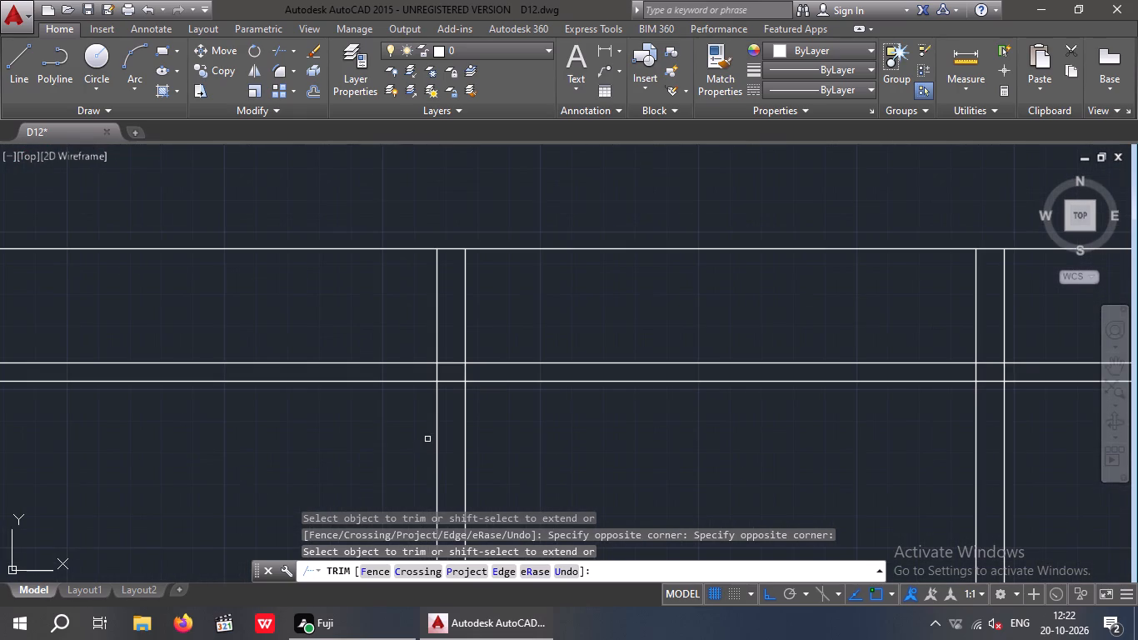
pyautogui.scroll(-5, 437, 425)
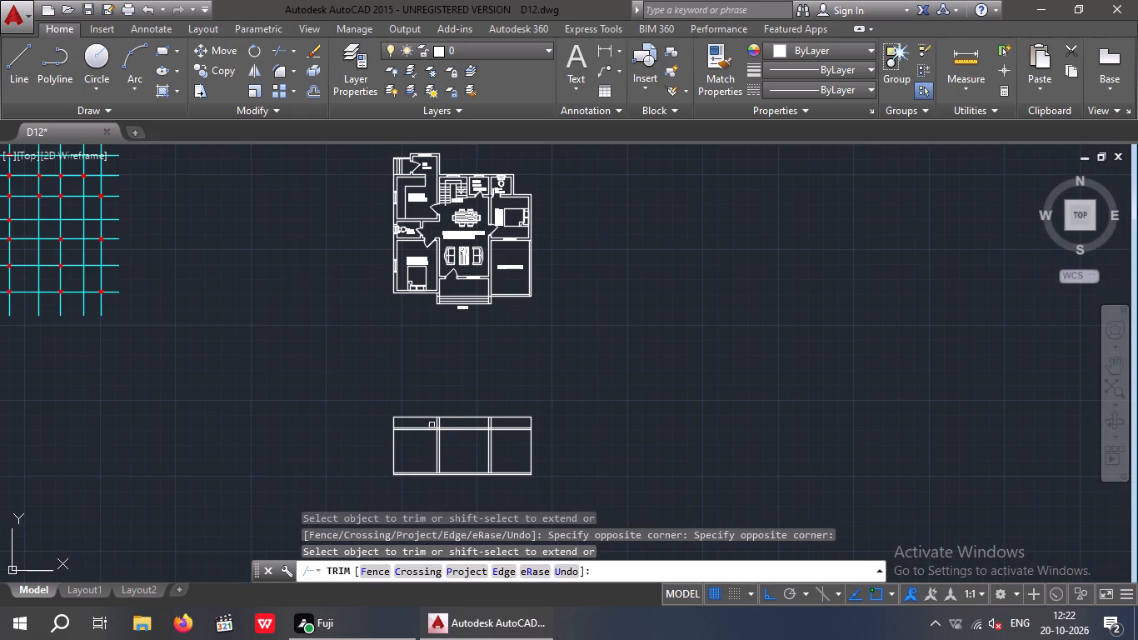
pyautogui.scroll(3, 431, 431)
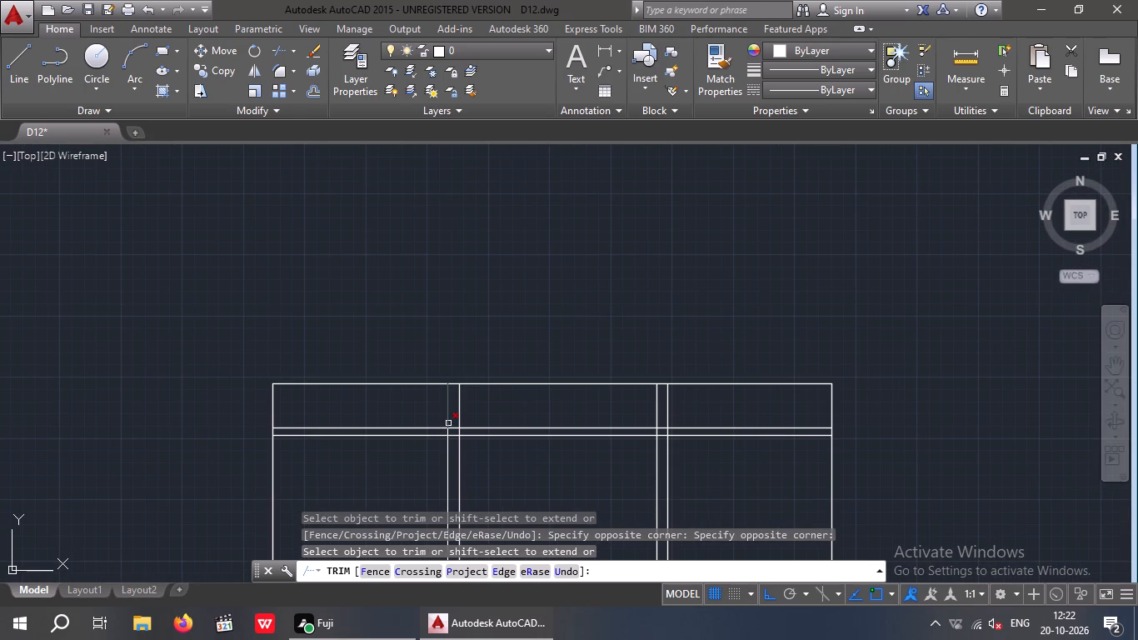
pyautogui.click(449, 414)
pyautogui.scroll(4, 447, 435)
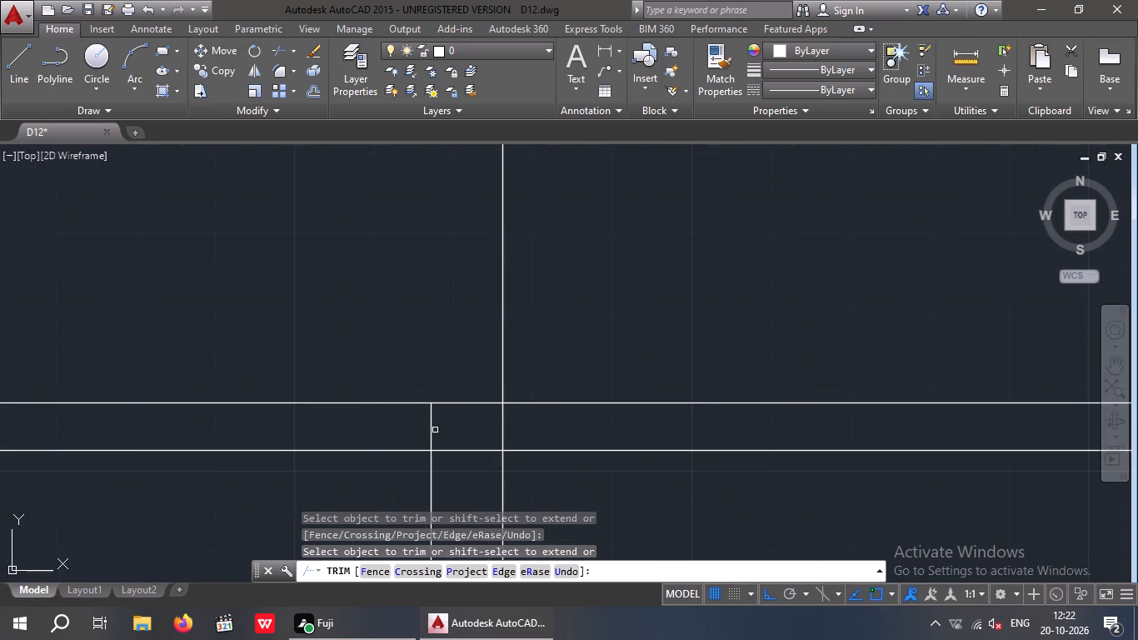
pyautogui.click(433, 431)
pyautogui.scroll(-4, 433, 431)
pyautogui.scroll(2, 653, 412)
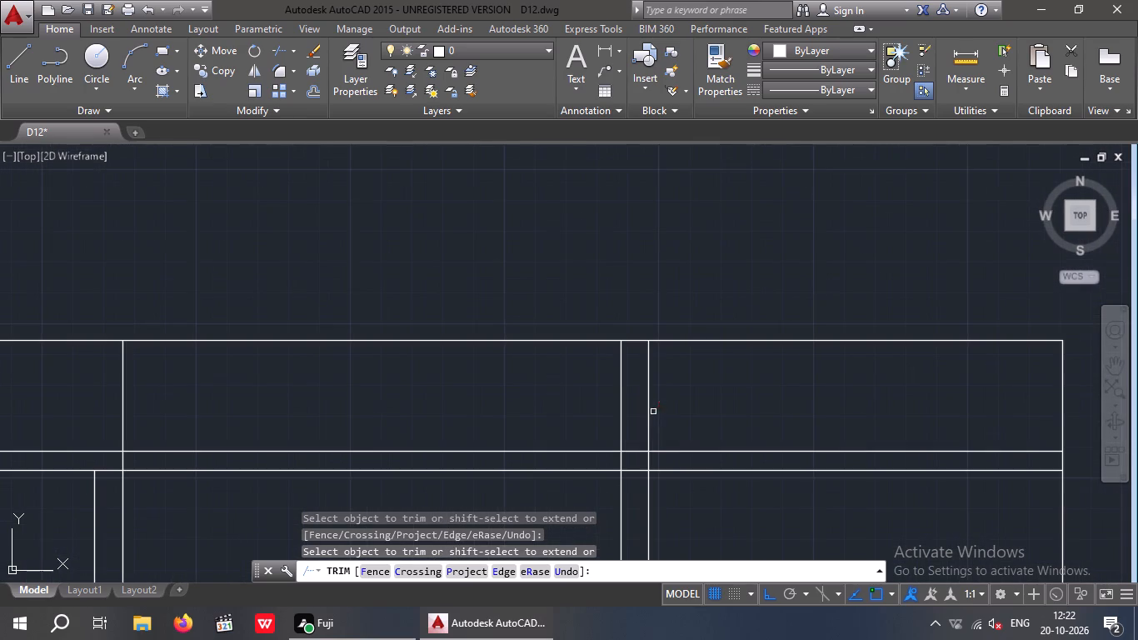
pyautogui.click(647, 413)
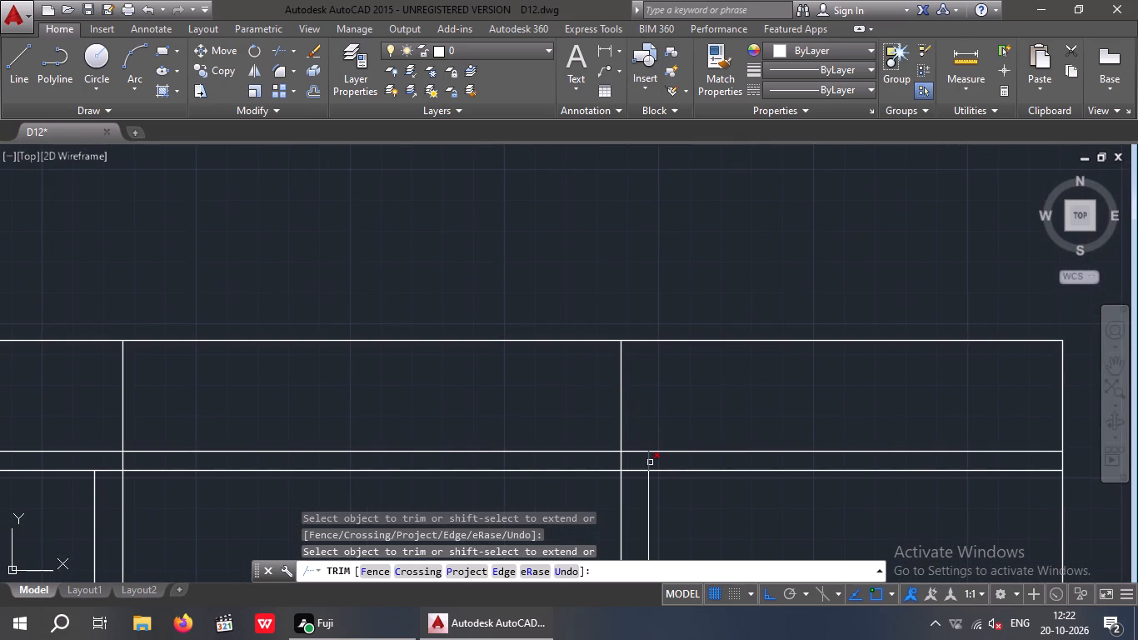
pyautogui.click(650, 462)
pyautogui.scroll(-1, 636, 402)
pyautogui.scroll(1, 636, 402)
pyautogui.scroll(-2, 636, 401)
pyautogui.moveTo(555, 472); pyautogui.dragTo(546, 417, button='middle')
pyautogui.scroll(-2, 547, 422)
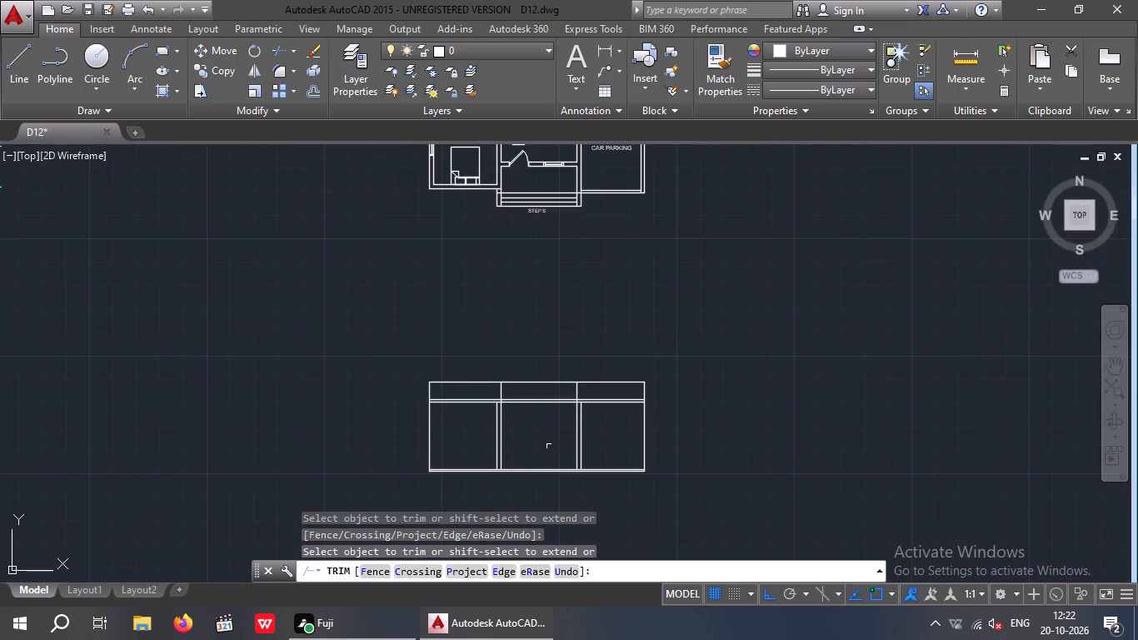
pyautogui.moveTo(549, 447); pyautogui.dragTo(525, 476, button='middle')
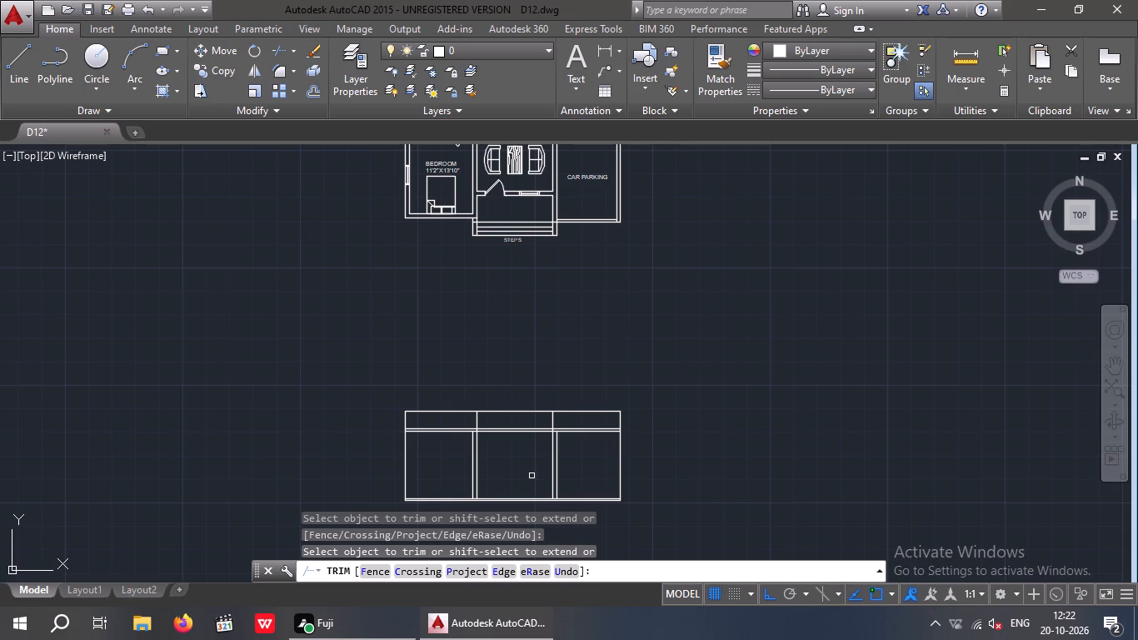
pyautogui.press('Escape')
pyautogui.press('Escape')
pyautogui.press('Escape')
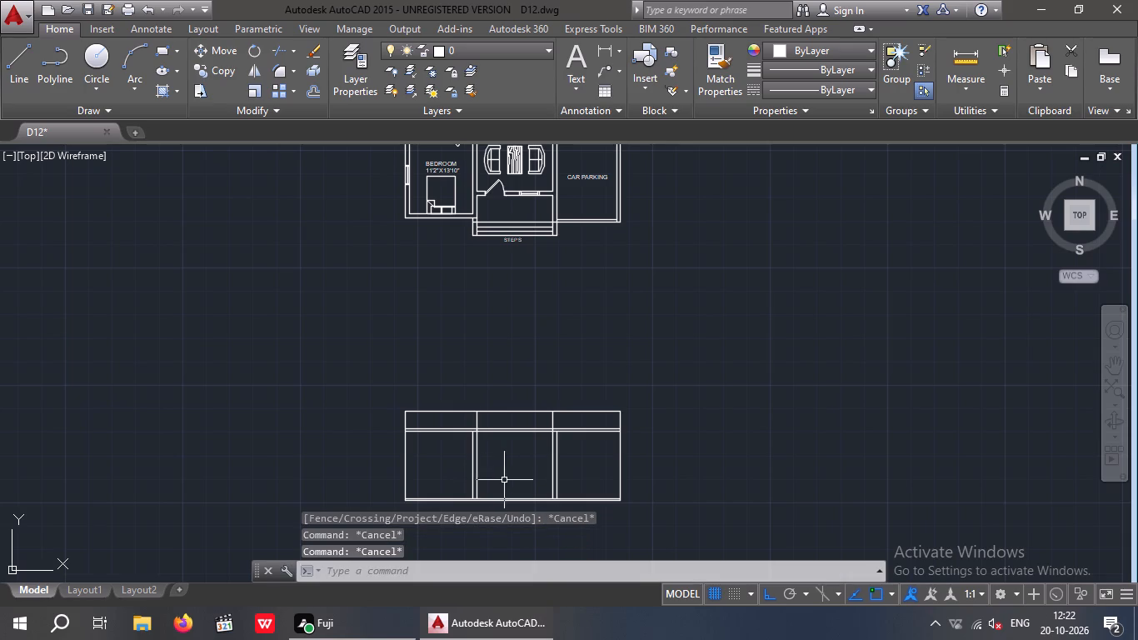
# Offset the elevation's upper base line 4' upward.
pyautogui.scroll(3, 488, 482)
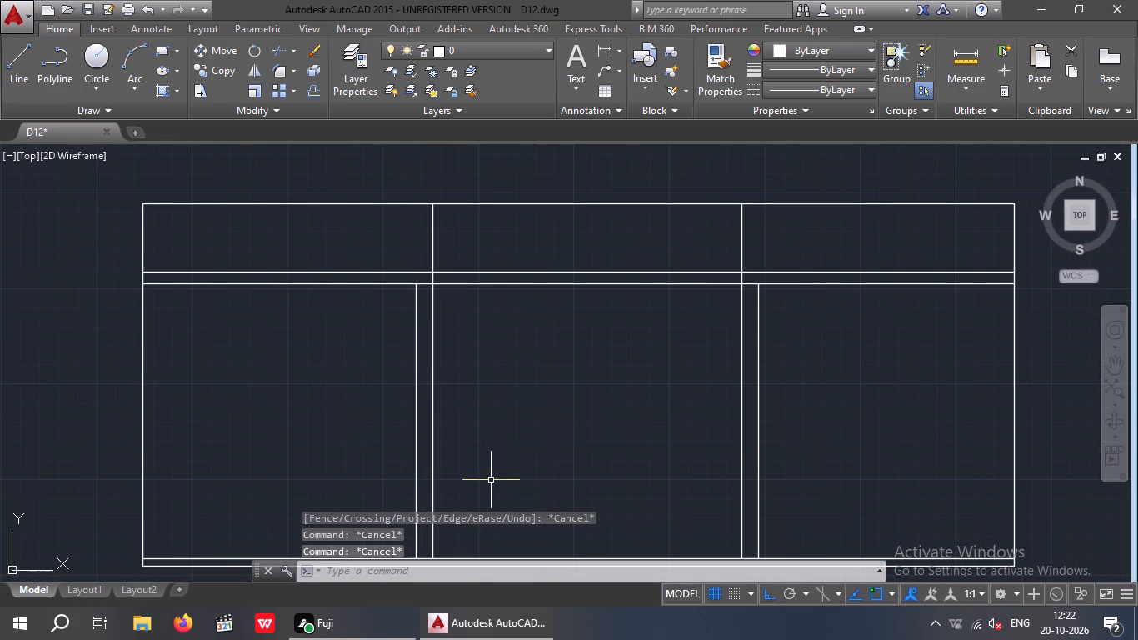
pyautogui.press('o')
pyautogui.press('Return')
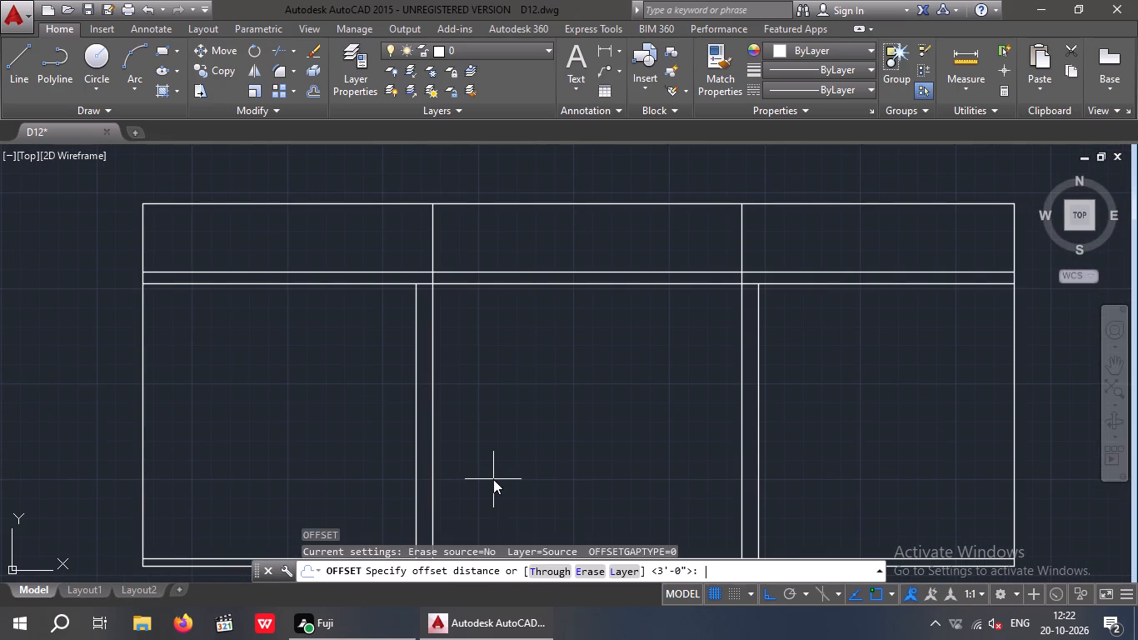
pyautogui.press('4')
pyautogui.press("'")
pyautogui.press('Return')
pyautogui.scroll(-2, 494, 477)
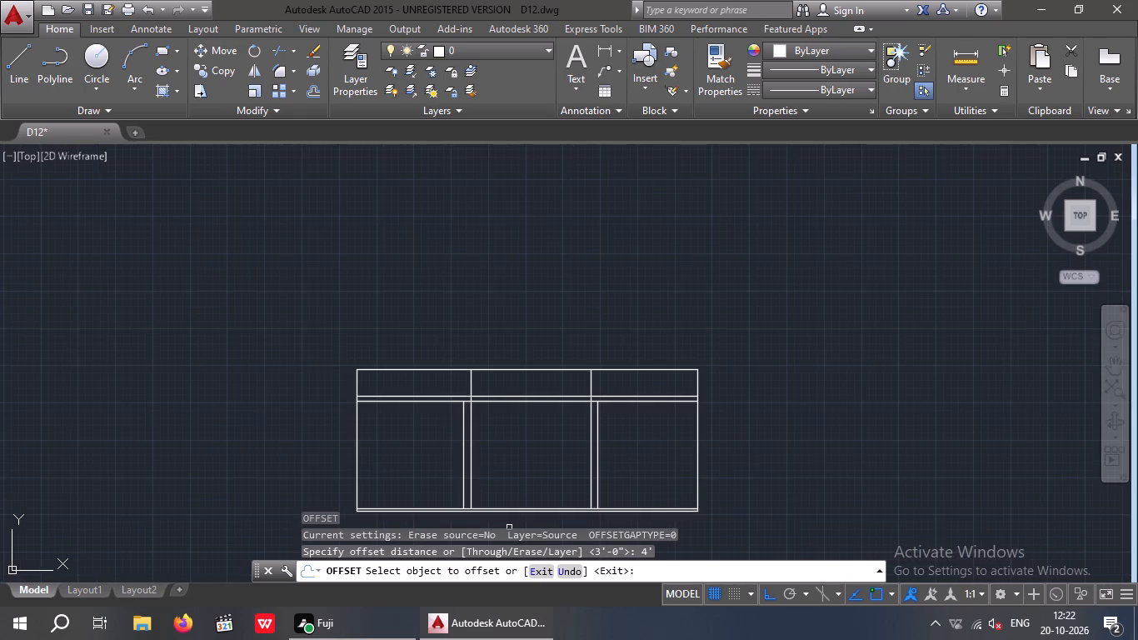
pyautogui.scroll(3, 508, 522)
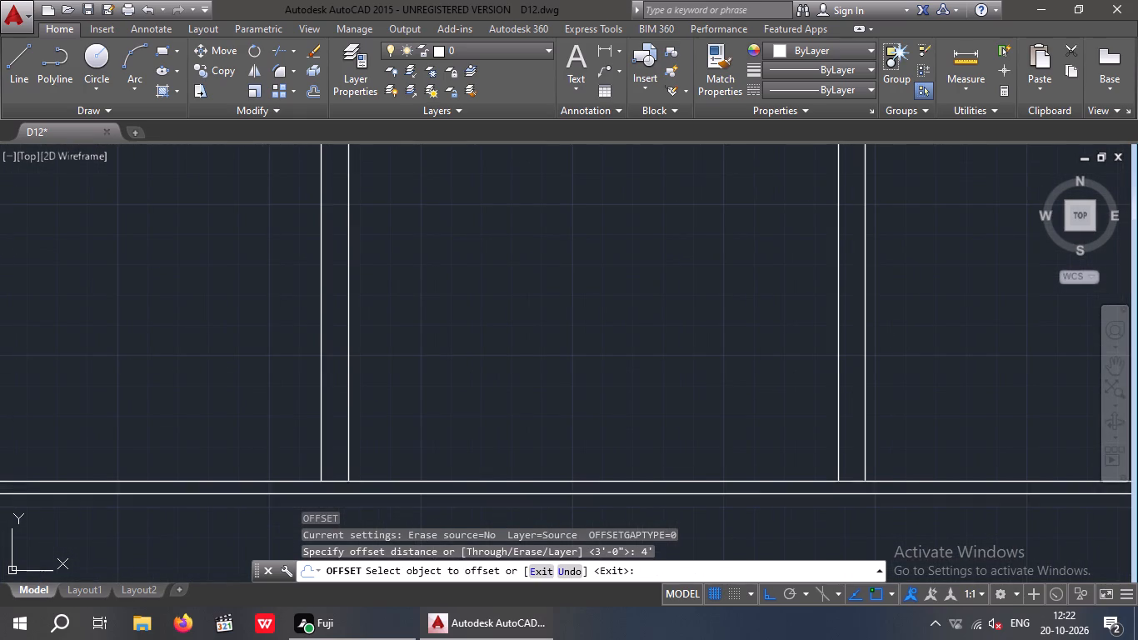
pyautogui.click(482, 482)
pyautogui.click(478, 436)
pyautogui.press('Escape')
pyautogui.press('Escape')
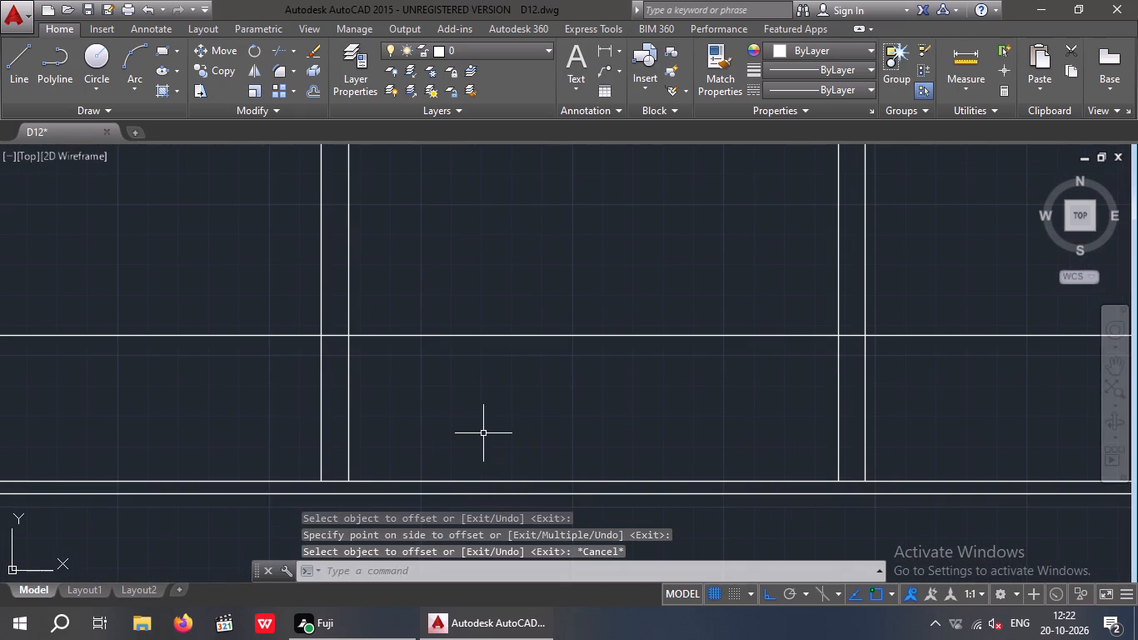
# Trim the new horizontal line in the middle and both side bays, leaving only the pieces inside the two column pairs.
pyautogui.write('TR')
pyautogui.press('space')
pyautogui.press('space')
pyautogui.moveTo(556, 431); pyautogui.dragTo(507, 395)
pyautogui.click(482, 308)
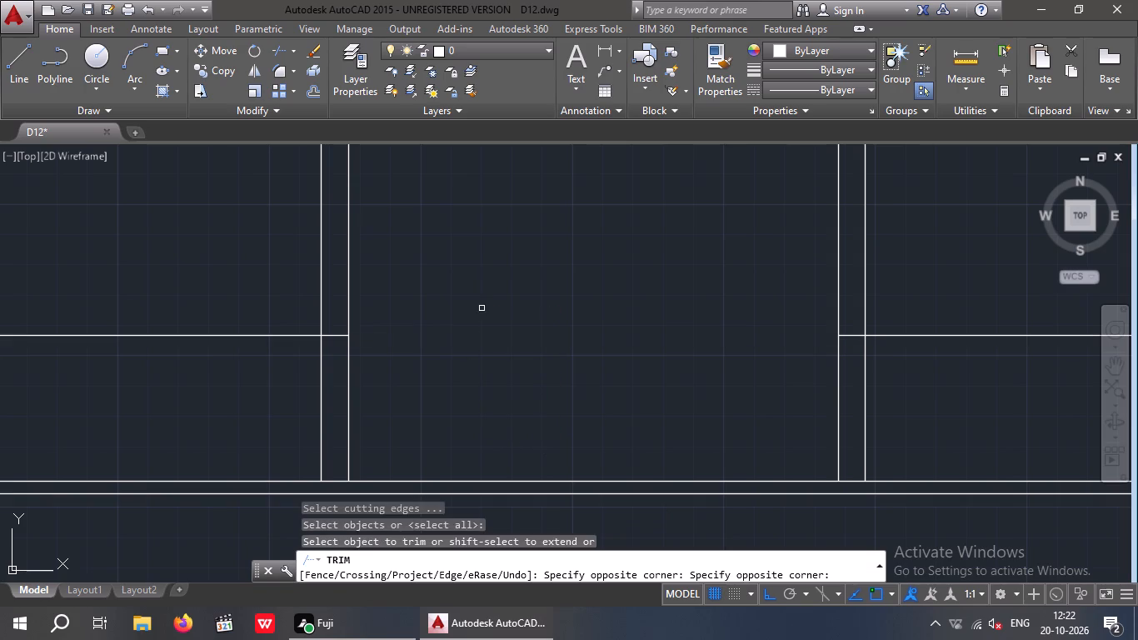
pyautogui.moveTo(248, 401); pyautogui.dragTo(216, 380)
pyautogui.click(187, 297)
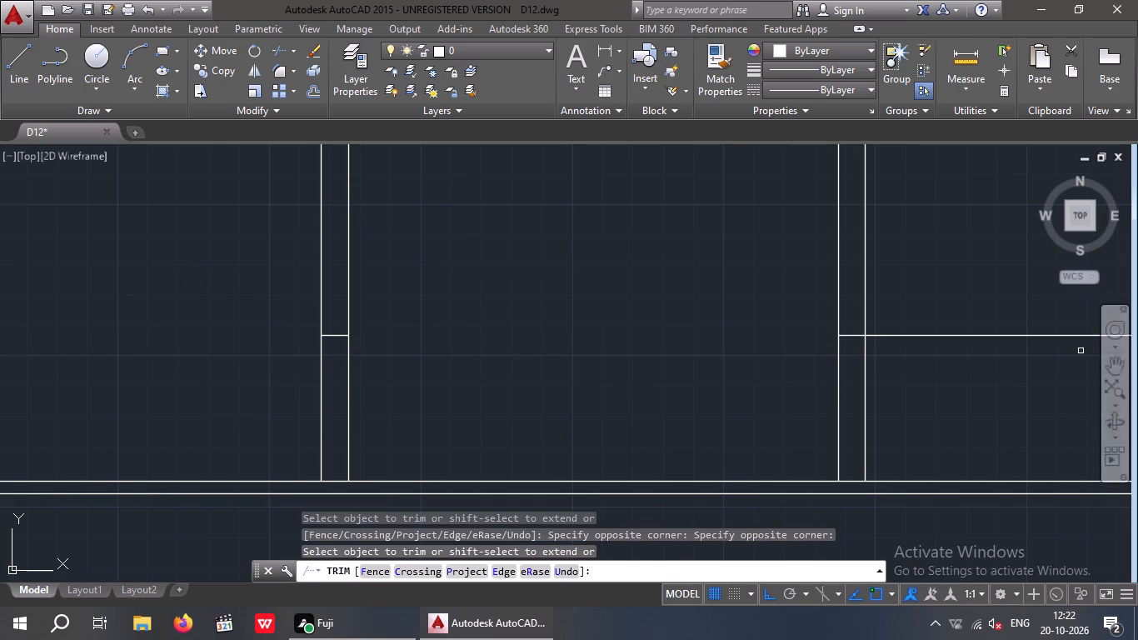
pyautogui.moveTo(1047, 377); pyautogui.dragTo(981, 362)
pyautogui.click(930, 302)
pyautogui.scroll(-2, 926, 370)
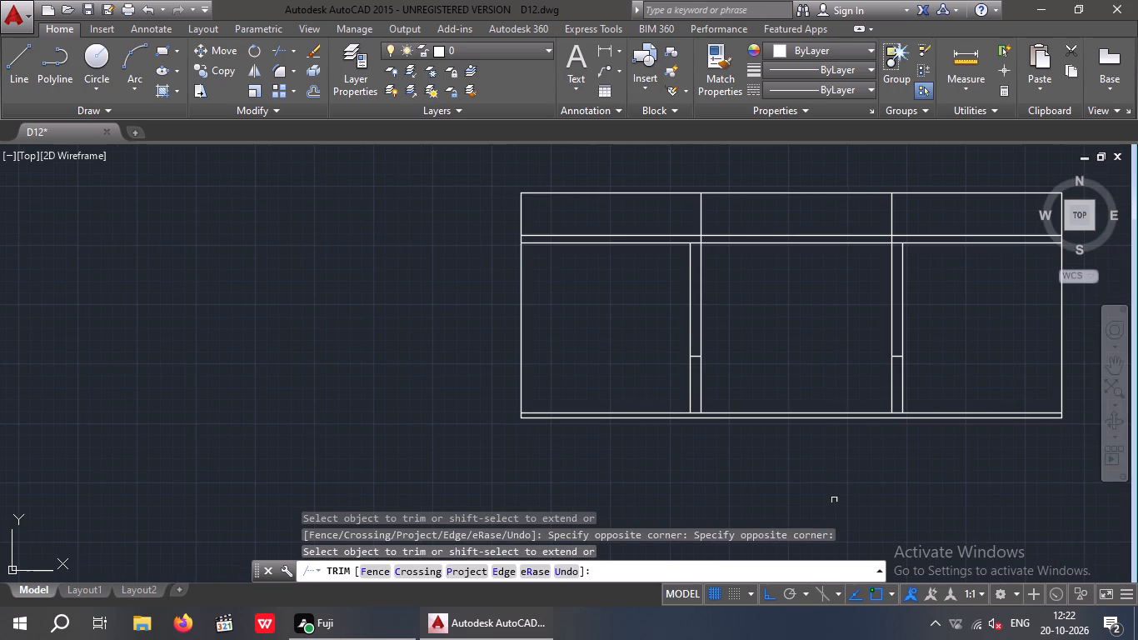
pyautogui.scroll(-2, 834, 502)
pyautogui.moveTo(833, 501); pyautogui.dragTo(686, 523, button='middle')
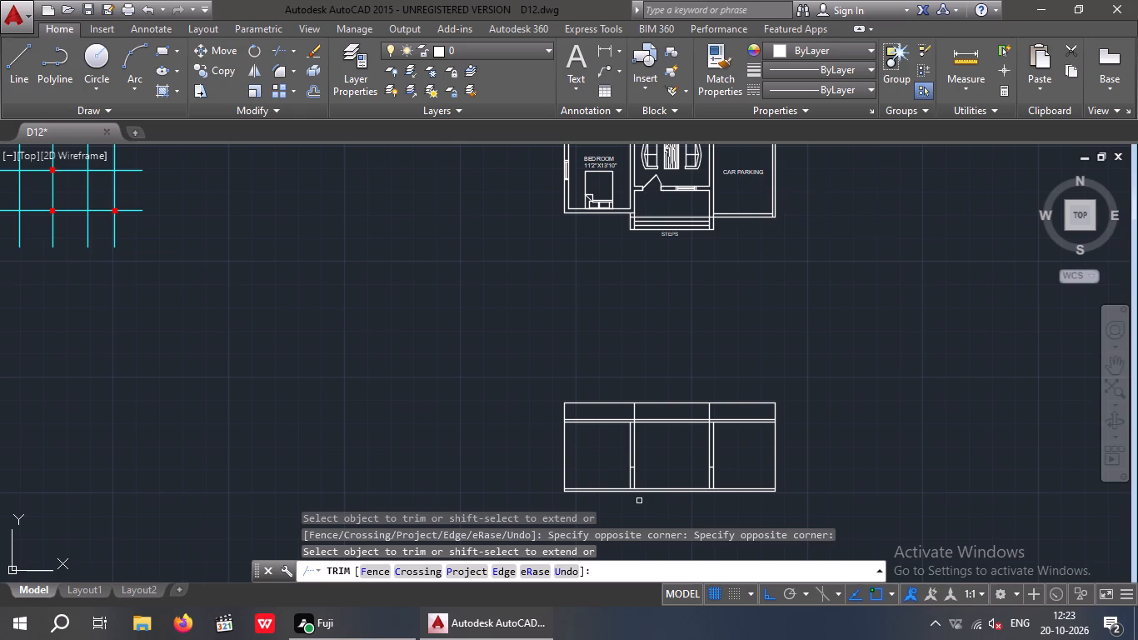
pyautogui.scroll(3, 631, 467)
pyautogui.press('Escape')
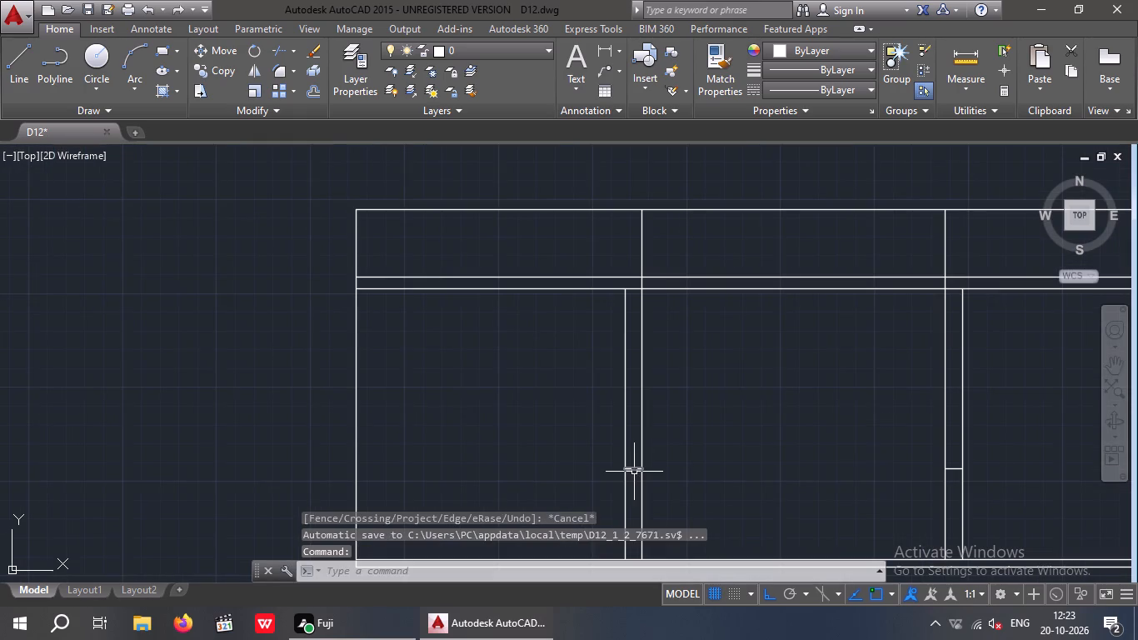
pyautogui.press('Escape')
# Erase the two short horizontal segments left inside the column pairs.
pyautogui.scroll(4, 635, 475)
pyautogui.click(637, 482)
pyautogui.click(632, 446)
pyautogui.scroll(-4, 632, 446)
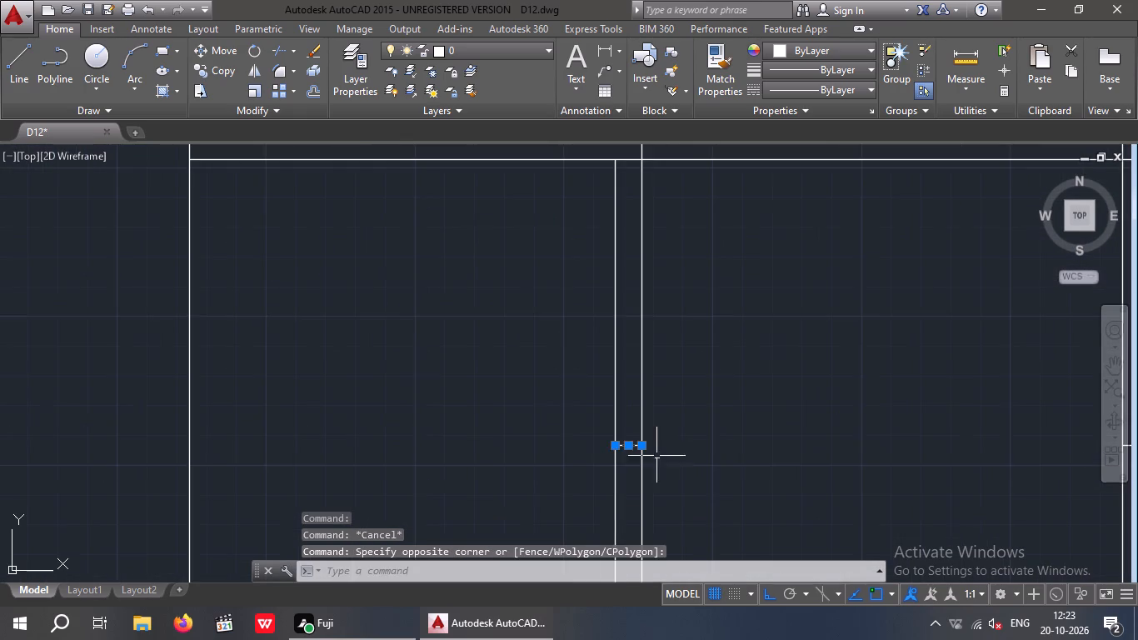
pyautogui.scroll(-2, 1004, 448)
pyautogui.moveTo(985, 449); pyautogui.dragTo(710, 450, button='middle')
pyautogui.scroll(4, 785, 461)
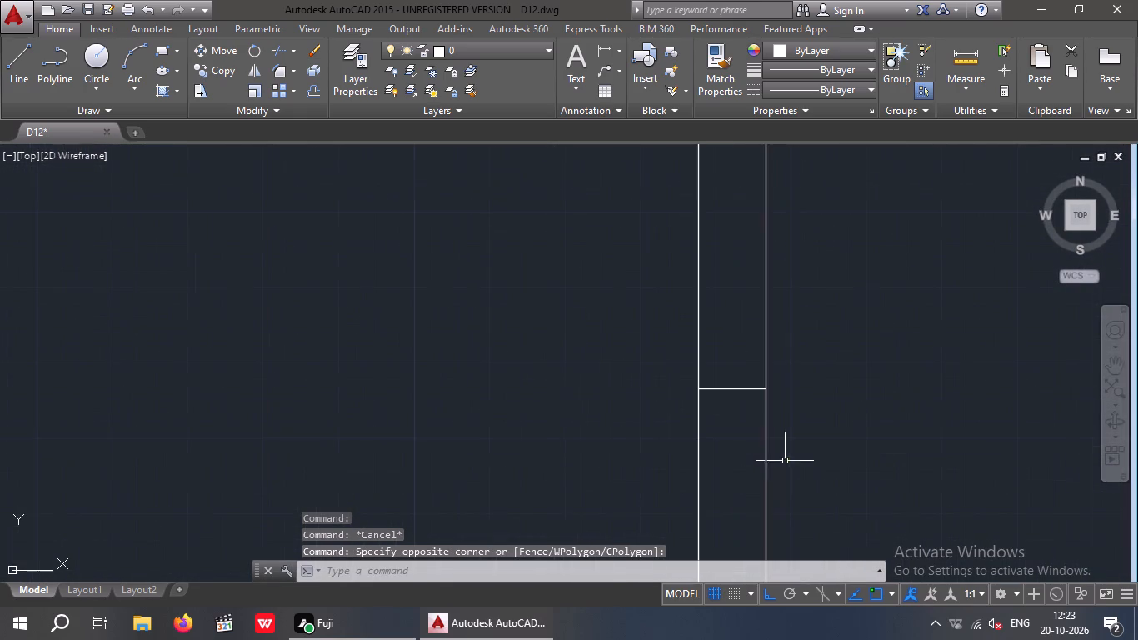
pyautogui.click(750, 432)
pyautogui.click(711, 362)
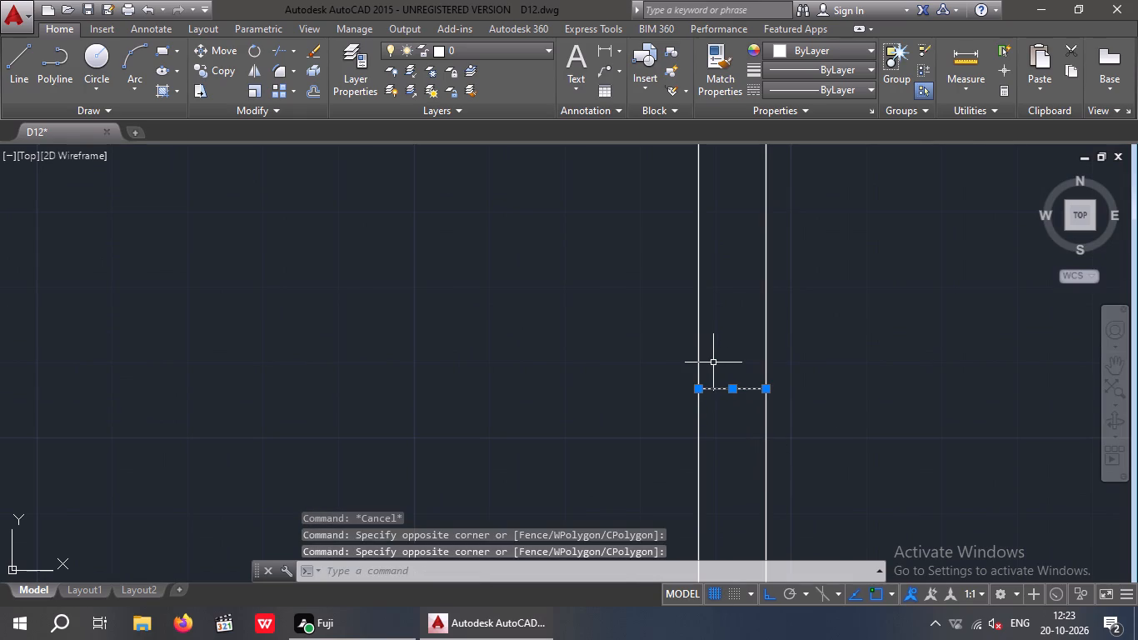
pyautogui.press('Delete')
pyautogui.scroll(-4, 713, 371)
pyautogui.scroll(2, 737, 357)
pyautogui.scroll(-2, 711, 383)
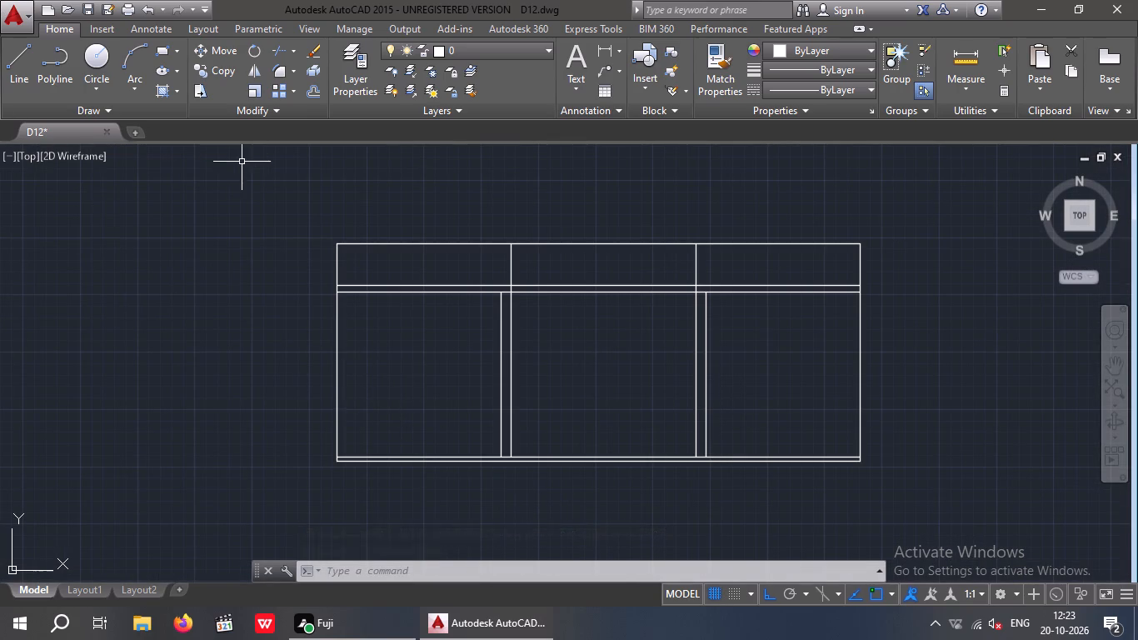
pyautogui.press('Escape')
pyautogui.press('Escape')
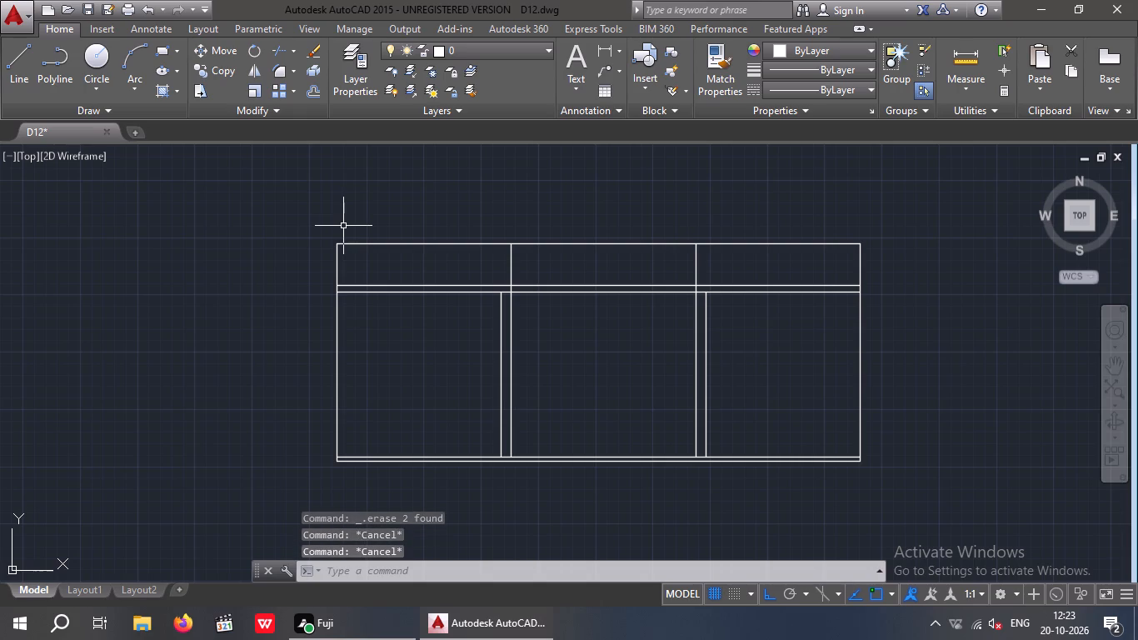
# Offset the elevation's lower base line 3' downward.
pyautogui.press('o')
pyautogui.press('Return')
pyautogui.press('3')
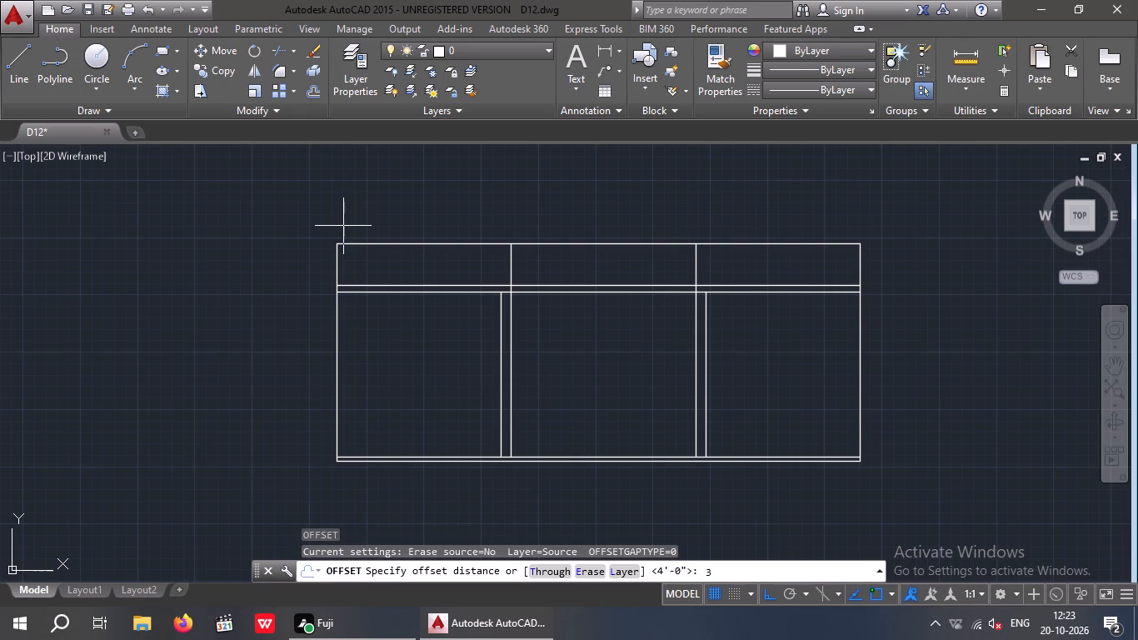
pyautogui.press("'")
pyautogui.press('Return')
pyautogui.scroll(2, 548, 482)
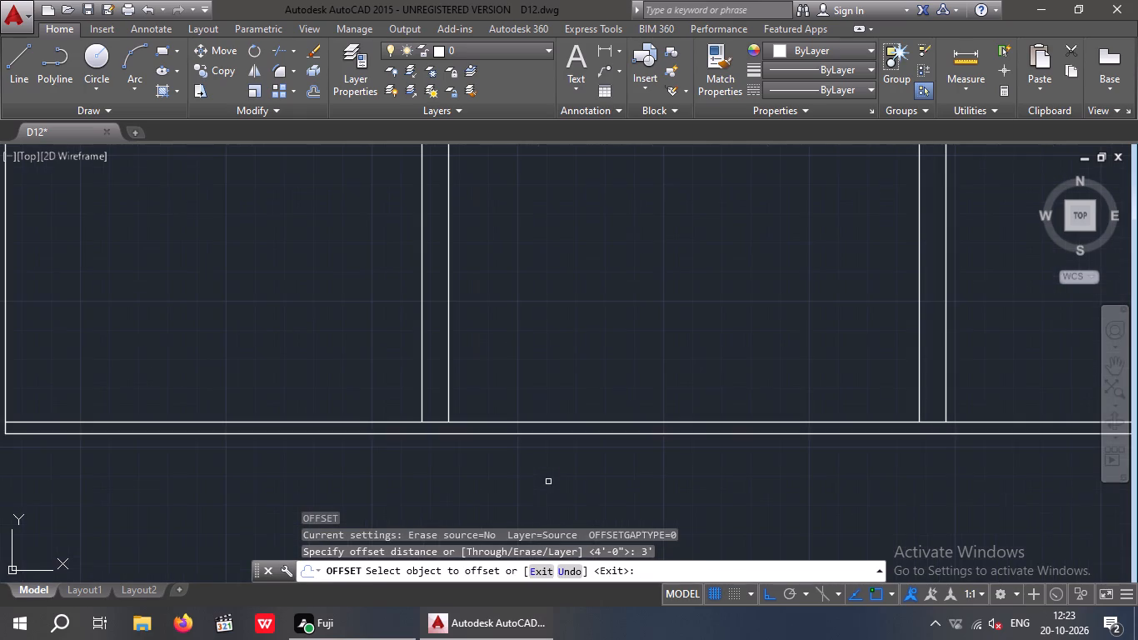
pyautogui.click(523, 434)
pyautogui.scroll(-2, 536, 467)
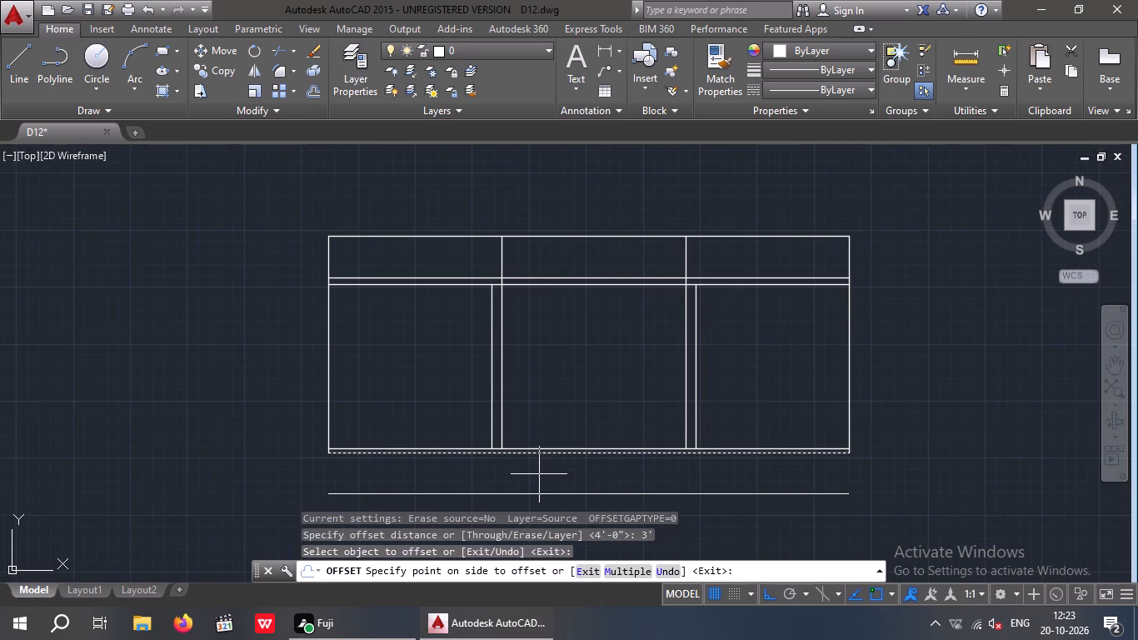
pyautogui.click(539, 474)
pyautogui.press('Escape')
pyautogui.press('Escape')
# Extend both pairs of inner vertical lines down to the new bottom level line.
pyautogui.write('EX')
pyautogui.press('space')
pyautogui.press('space')
pyautogui.moveTo(533, 387); pyautogui.dragTo(459, 435)
pyautogui.click(459, 435)
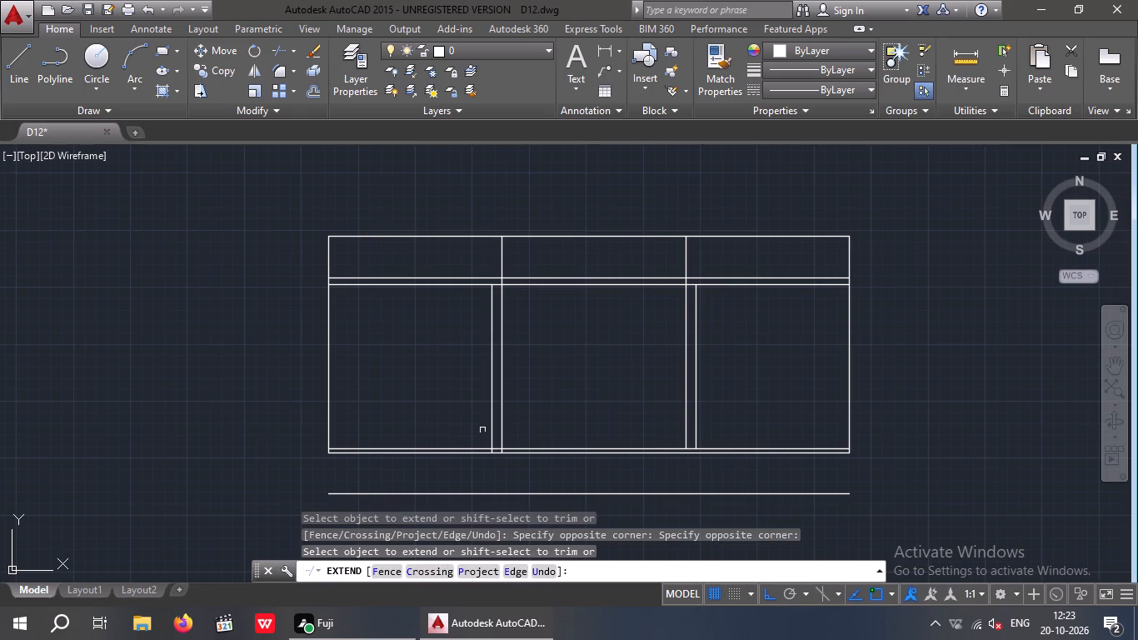
pyautogui.moveTo(553, 400); pyautogui.dragTo(428, 438)
pyautogui.click(428, 438)
pyautogui.moveTo(739, 387); pyautogui.dragTo(594, 428)
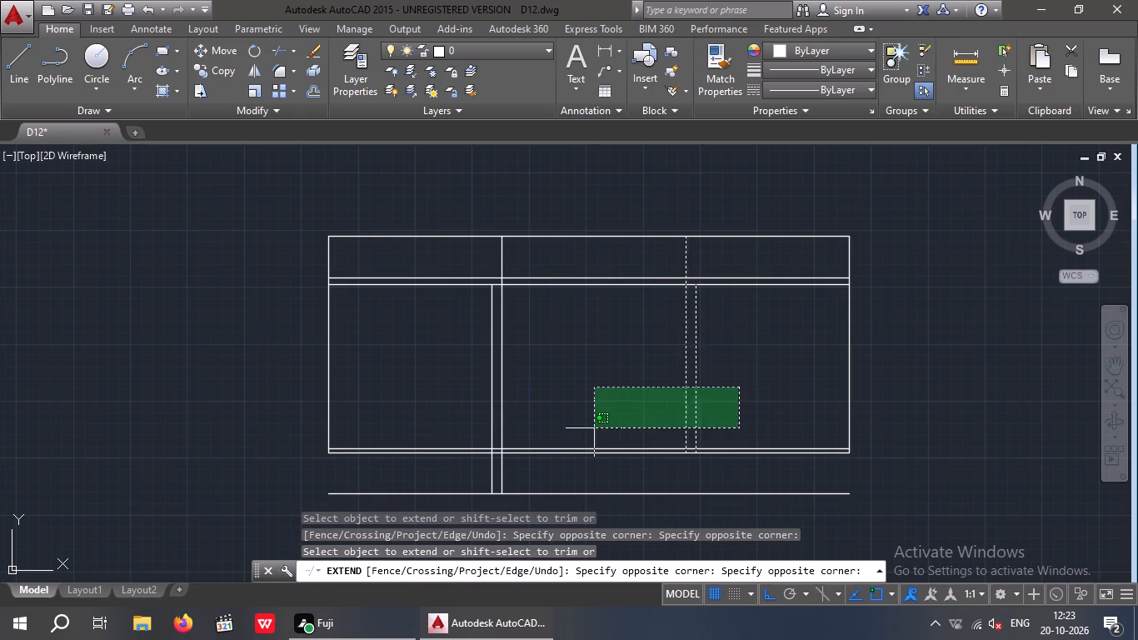
pyautogui.click(594, 428)
pyautogui.moveTo(751, 378); pyautogui.dragTo(633, 433)
pyautogui.click(633, 433)
pyautogui.press('Escape')
pyautogui.press('Escape')
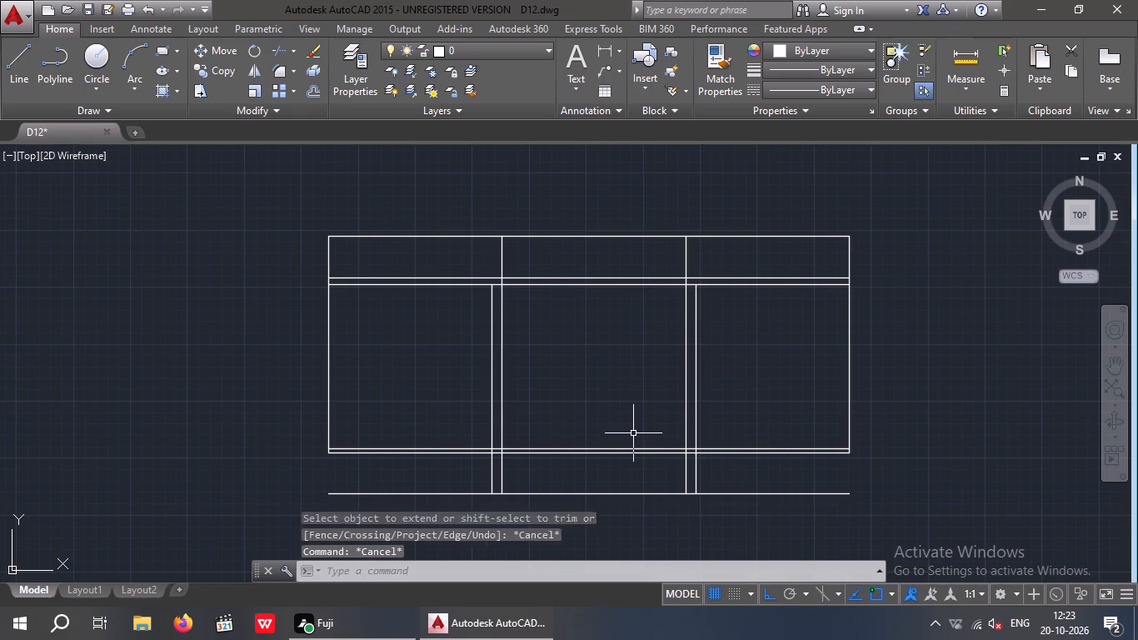
pyautogui.press('Escape')
# Trim the outer verticals of both column pairs above the base band, and cut all four verticals out of the band itself.
pyautogui.write('TR')
pyautogui.press('space')
pyautogui.press('space')
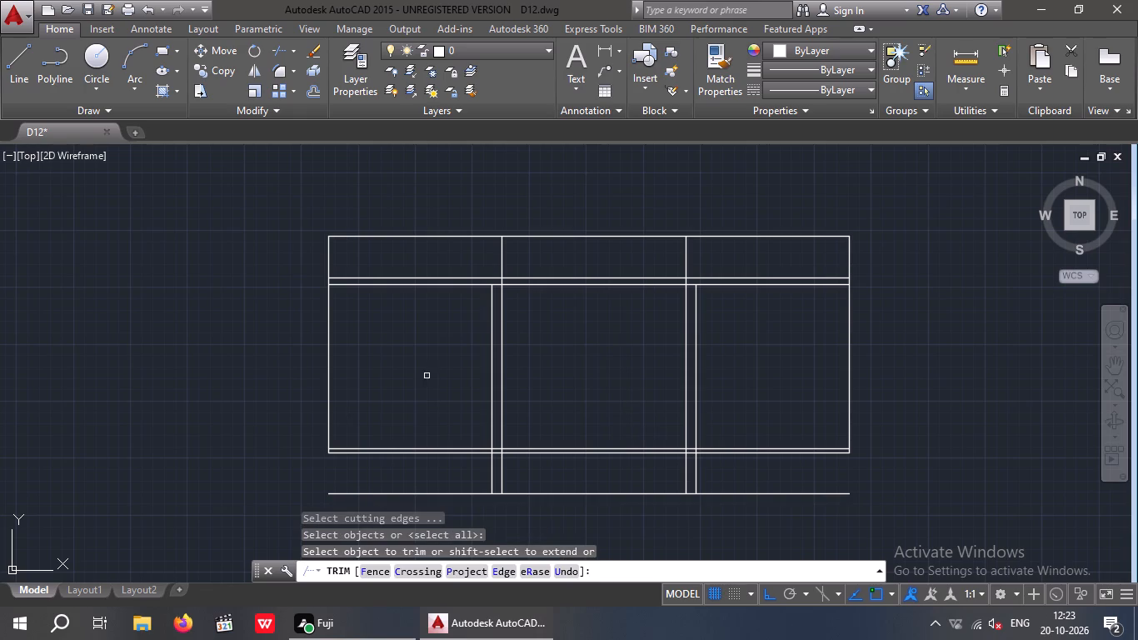
pyautogui.click(492, 391)
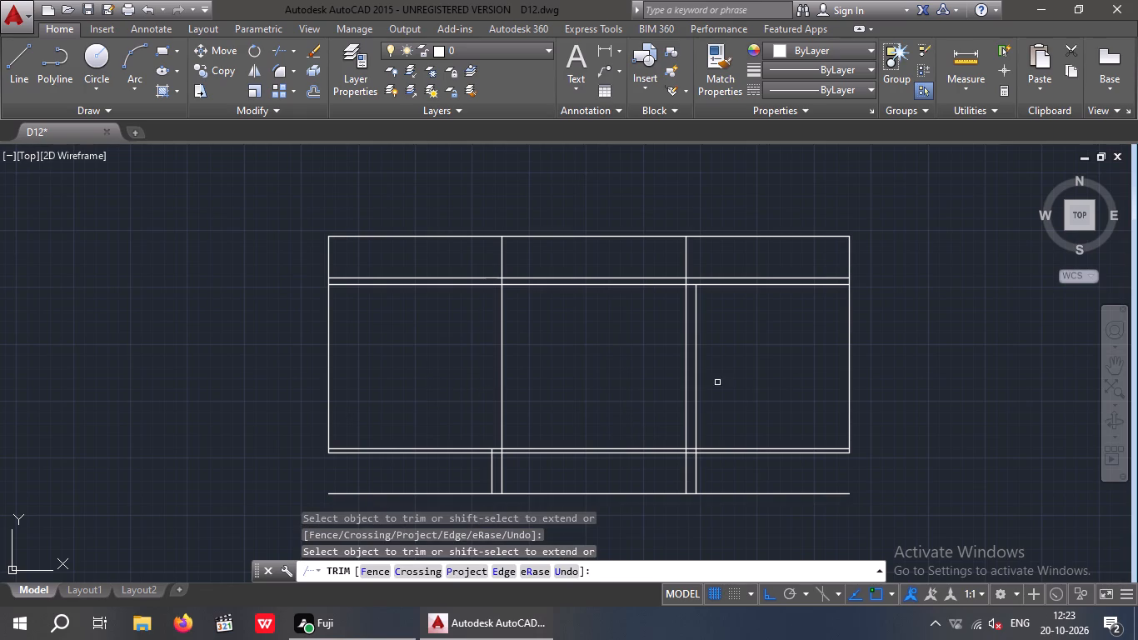
pyautogui.click(698, 388)
pyautogui.scroll(4, 701, 461)
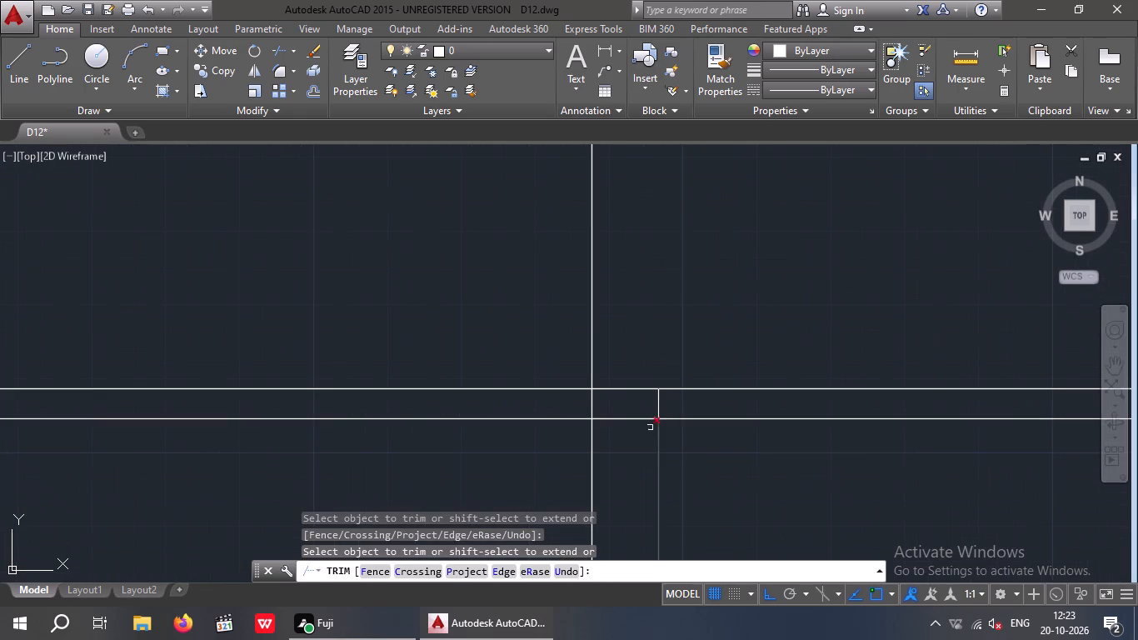
pyautogui.click(658, 406)
pyautogui.scroll(-3, 658, 405)
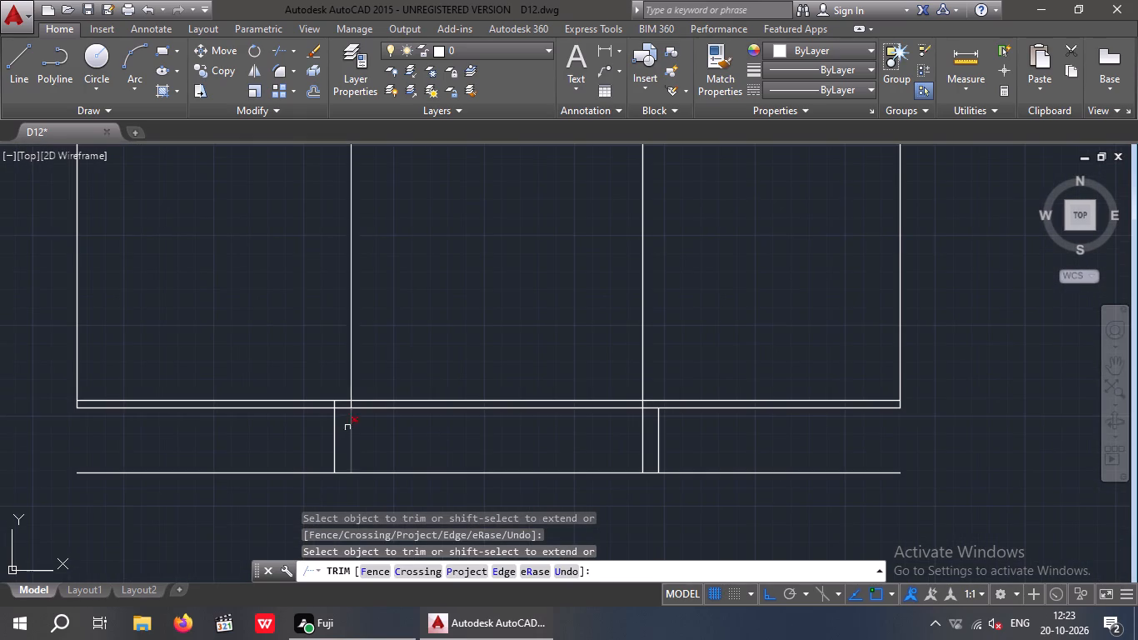
pyautogui.scroll(3, 342, 407)
pyautogui.click(306, 401)
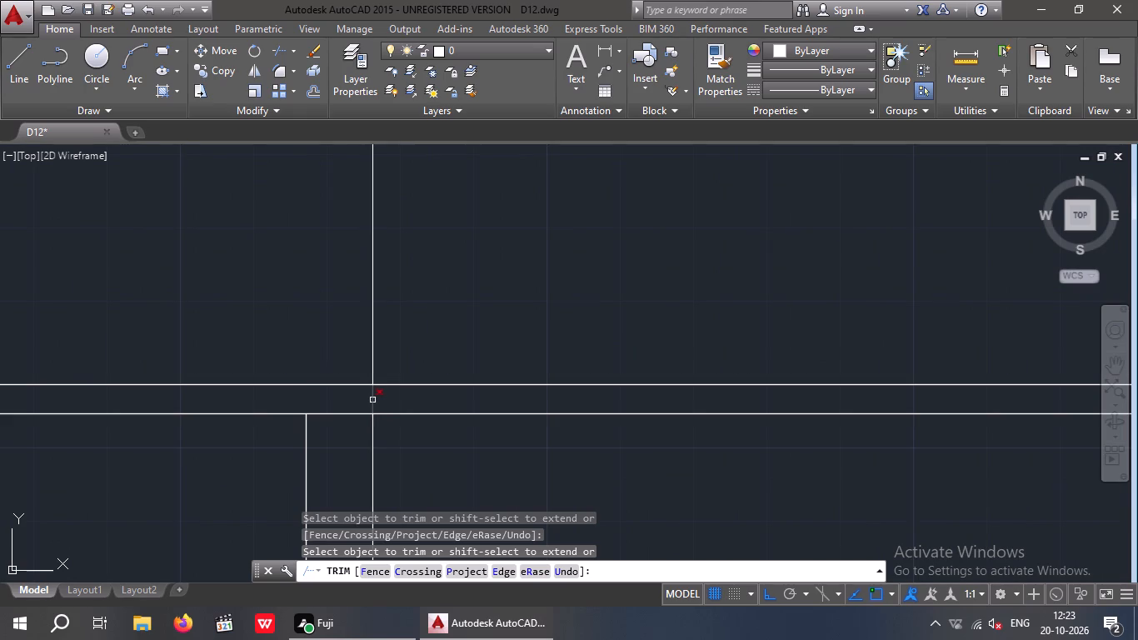
pyautogui.click(371, 400)
pyautogui.scroll(-3, 377, 394)
pyautogui.scroll(2, 667, 396)
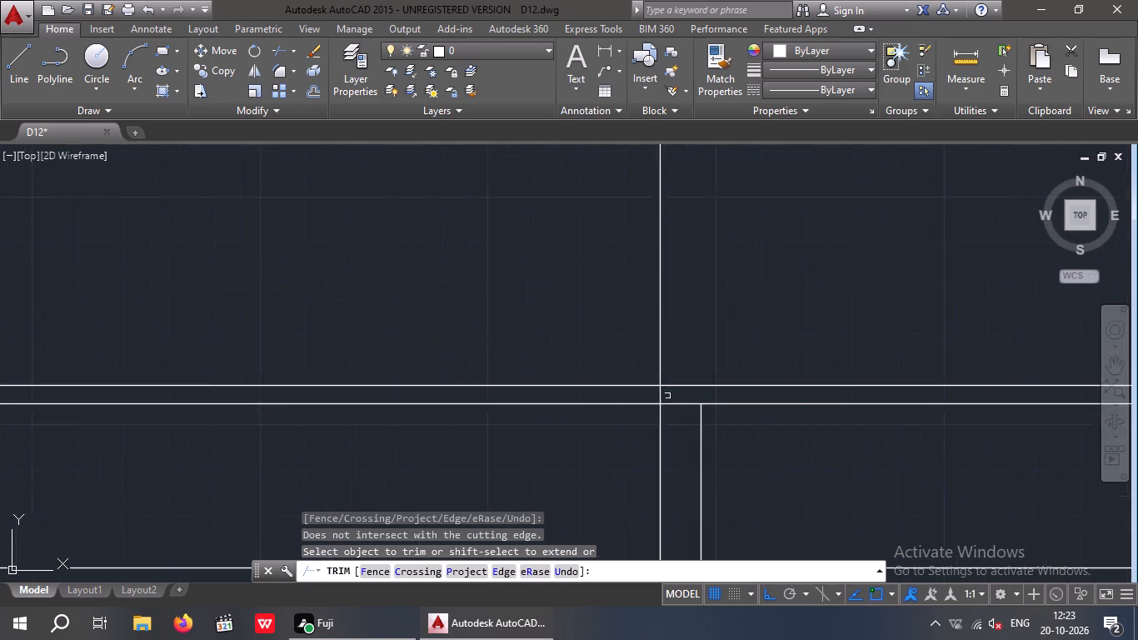
pyautogui.scroll(1, 667, 396)
pyautogui.click(654, 396)
pyautogui.scroll(-4, 654, 396)
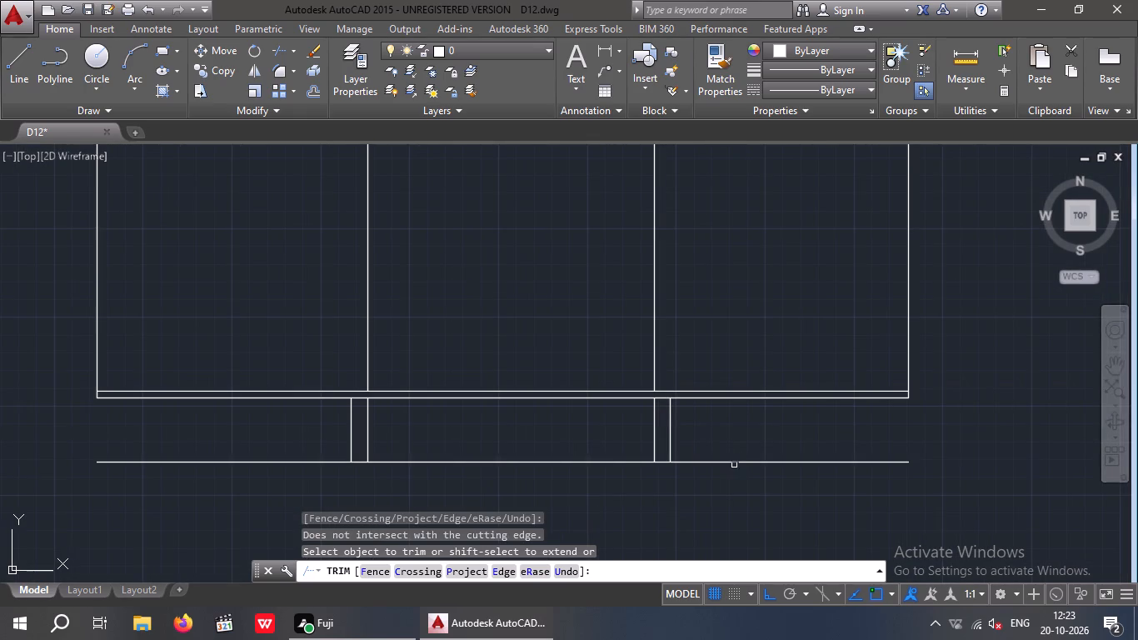
# Trim the bottom level line beyond both outer verticals so it spans only the width of the steps.
pyautogui.click(726, 462)
pyautogui.click(319, 461)
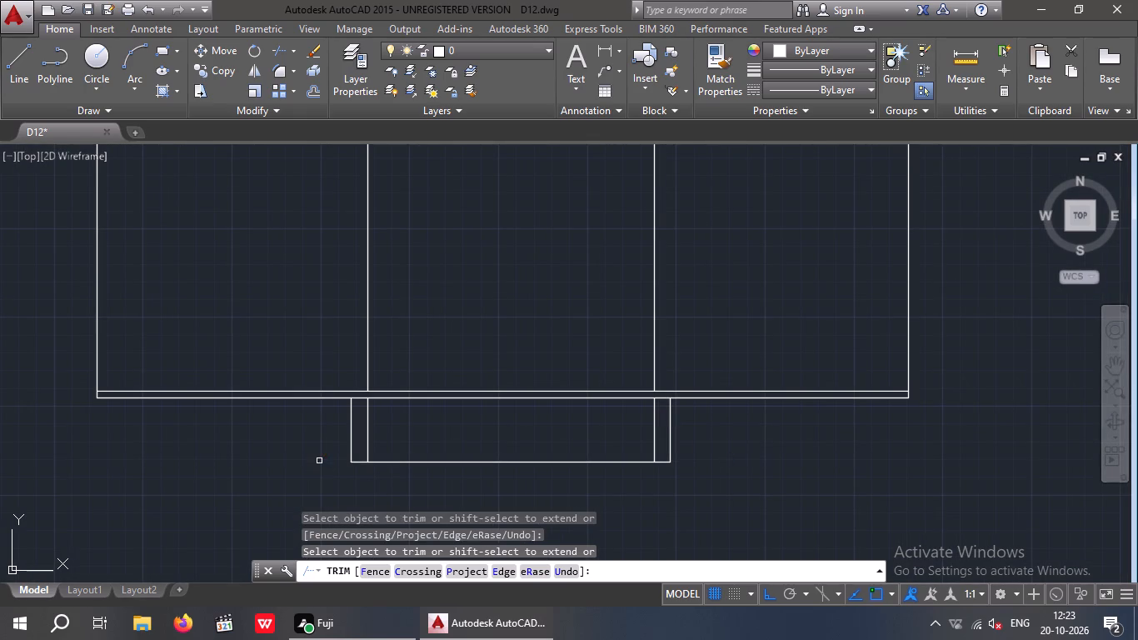
pyautogui.scroll(3, 358, 467)
pyautogui.press('Escape')
pyautogui.press('Escape')
# Offset the steps' bottom line upward three times at 9" spacing to form the riser lines.
pyautogui.scroll(-3, 500, 392)
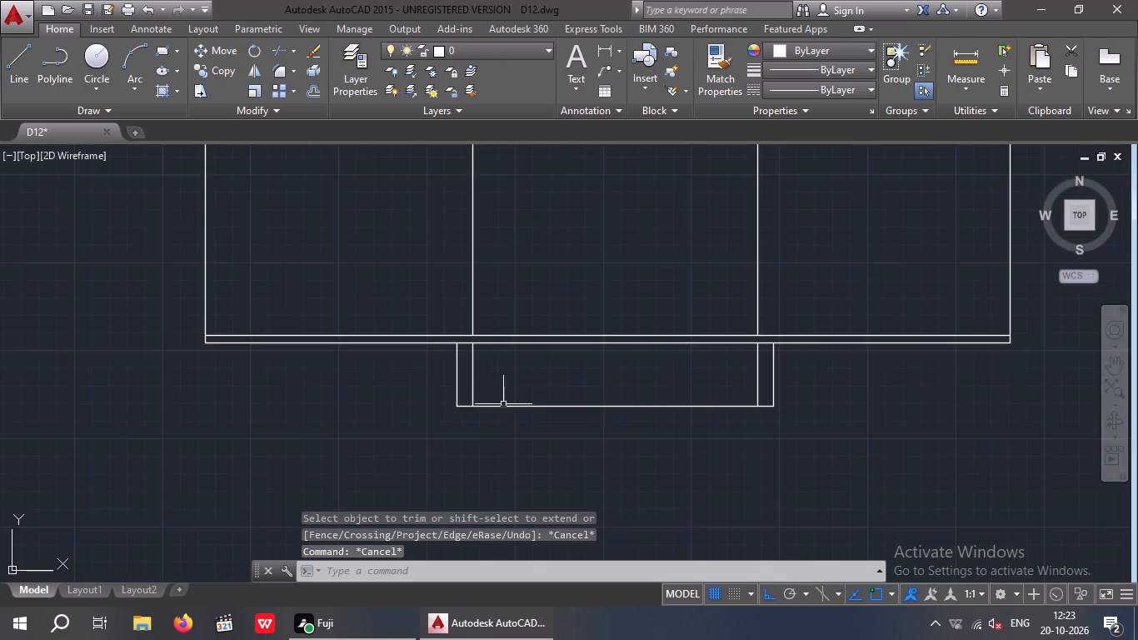
pyautogui.scroll(-2, 548, 412)
pyautogui.moveTo(670, 447); pyautogui.dragTo(609, 502, button='middle')
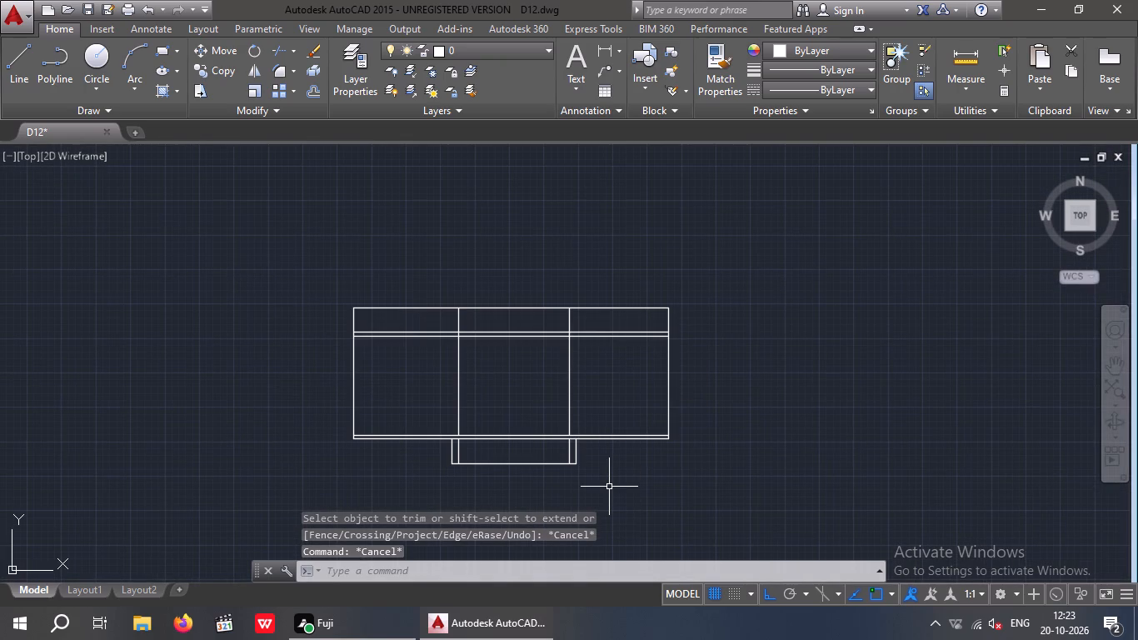
pyautogui.press('o')
pyautogui.press('Return')
pyautogui.press('9')
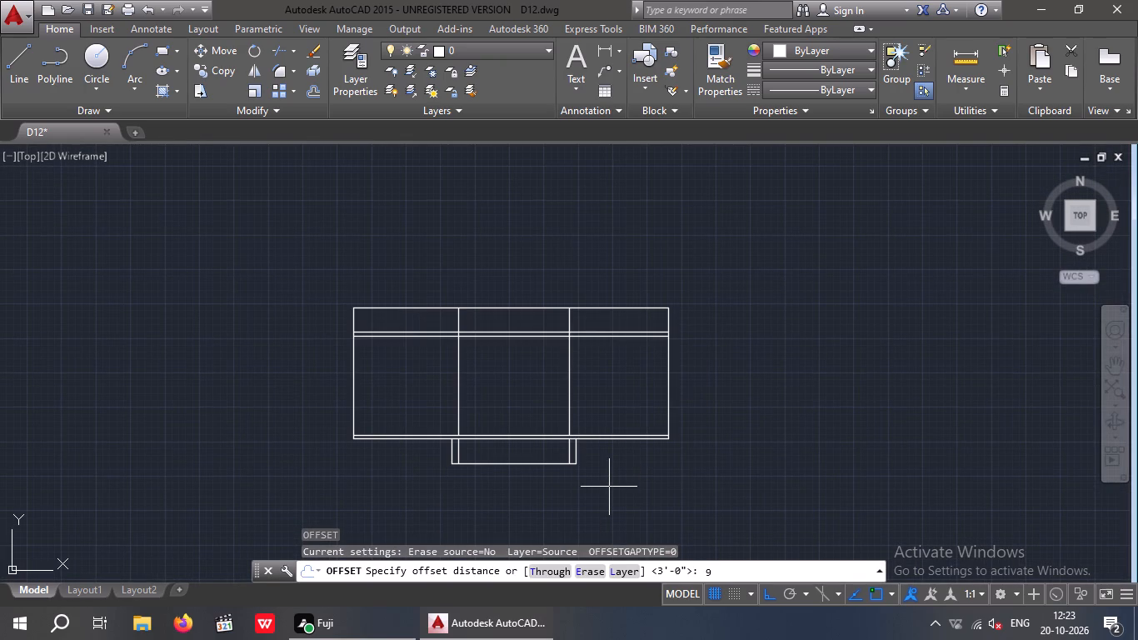
pyautogui.hotkey('shift', '"')
pyautogui.press('Return')
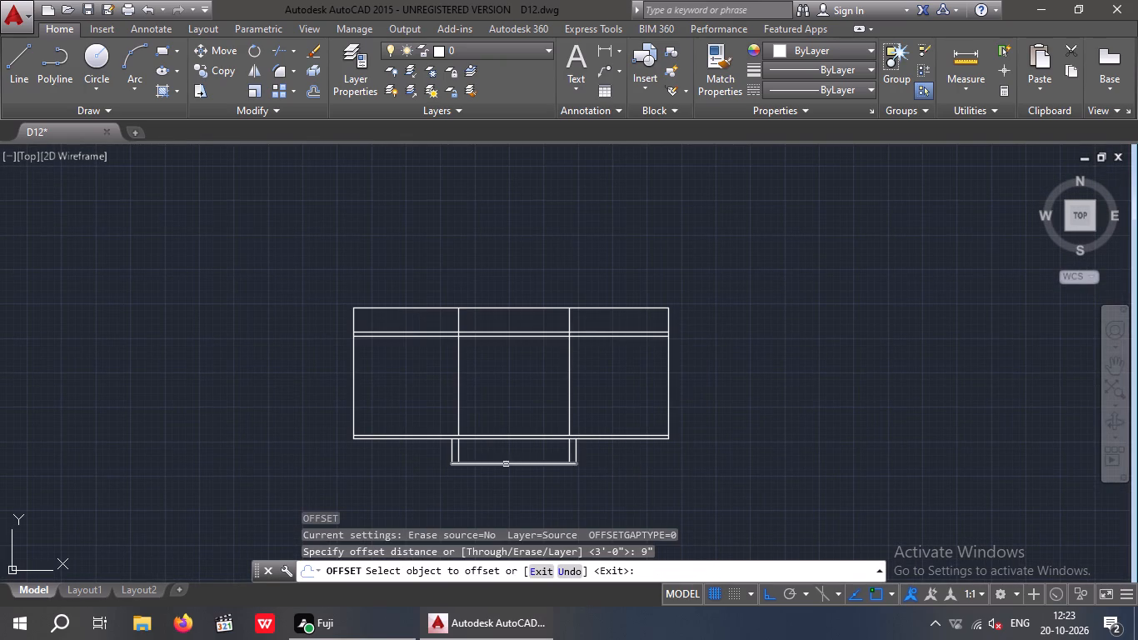
pyautogui.moveTo(507, 466); pyautogui.dragTo(507, 457)
pyautogui.click(511, 437)
pyautogui.scroll(1, 517, 462)
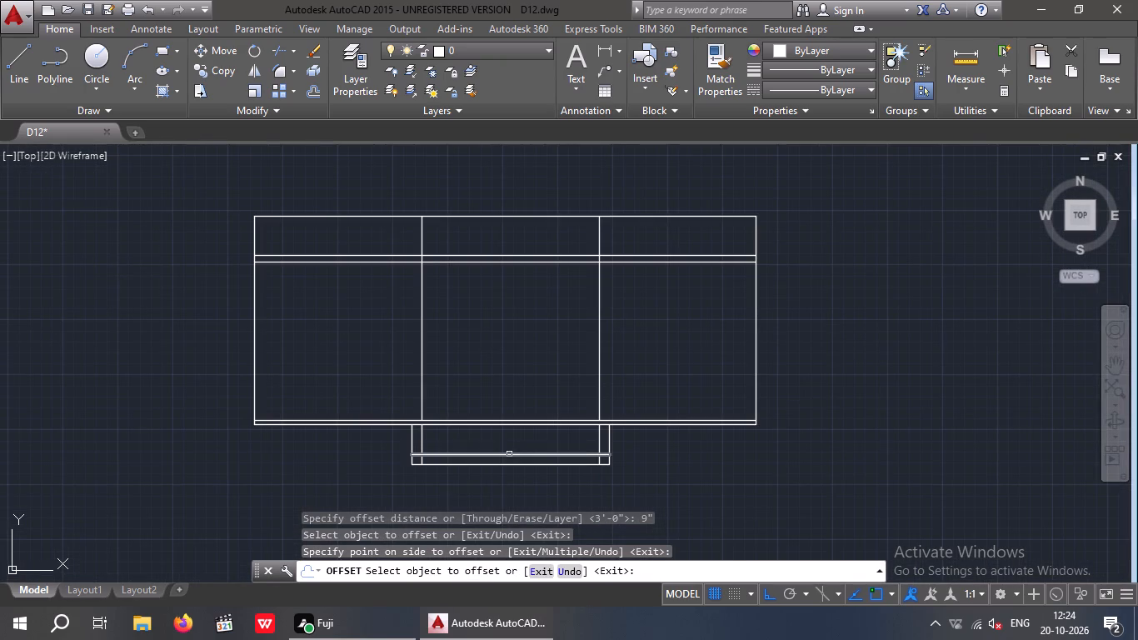
pyautogui.click(509, 454)
pyautogui.click(509, 445)
pyautogui.scroll(1, 508, 439)
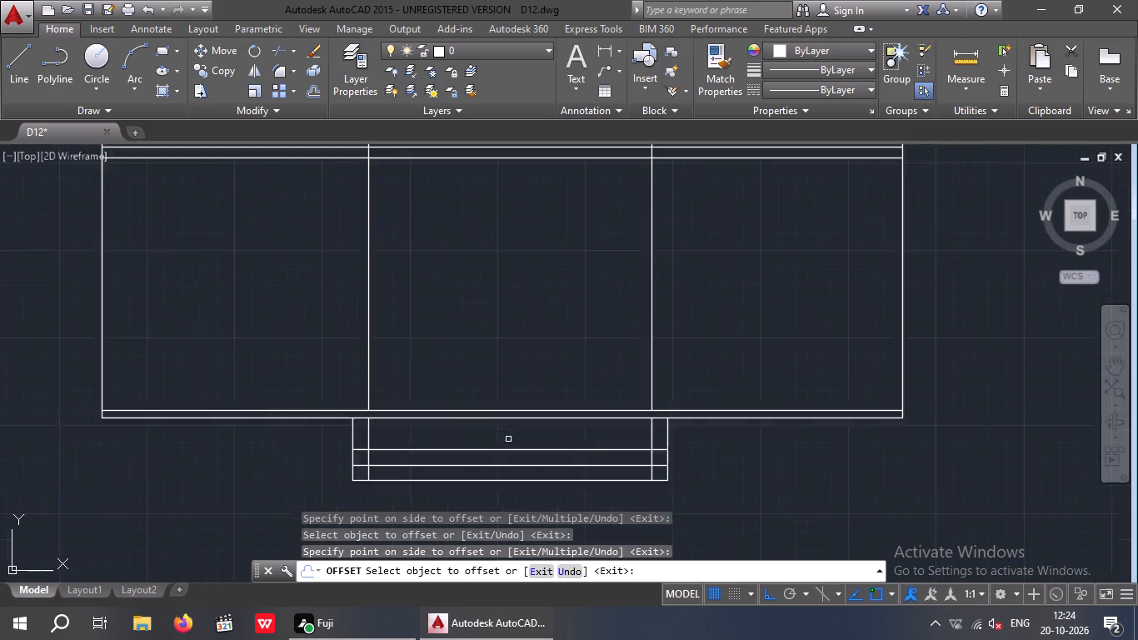
pyautogui.scroll(2, 508, 439)
pyautogui.click(504, 467)
pyautogui.click(517, 428)
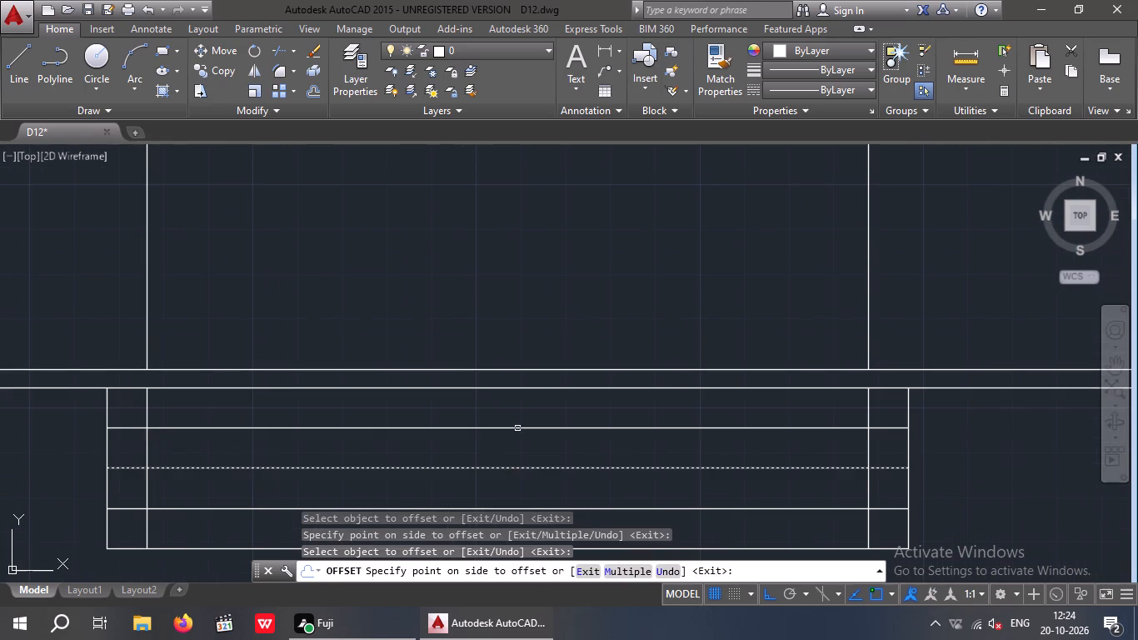
pyautogui.scroll(-2, 524, 425)
pyautogui.press('Escape')
pyautogui.press('Escape')
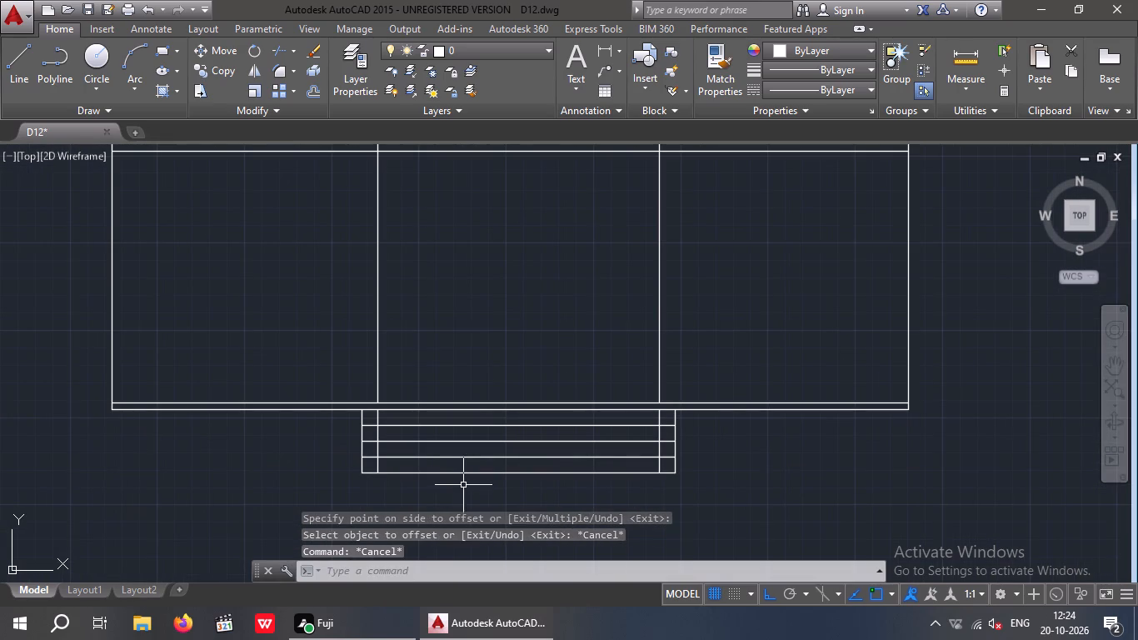
# Trim the three riser lines out of the narrow side walls at both ends of the steps.
pyautogui.write('TR')
pyautogui.press('space')
pyautogui.press('space')
pyautogui.scroll(2, 361, 458)
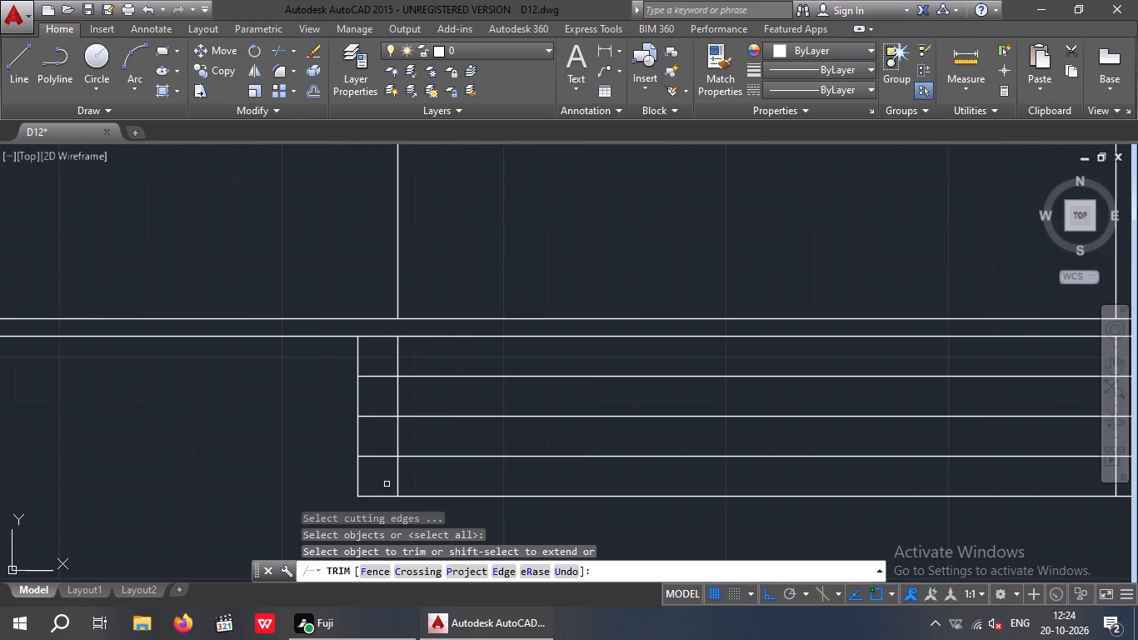
pyautogui.moveTo(386, 475); pyautogui.dragTo(382, 465)
pyautogui.click(373, 364)
pyautogui.scroll(-2, 372, 367)
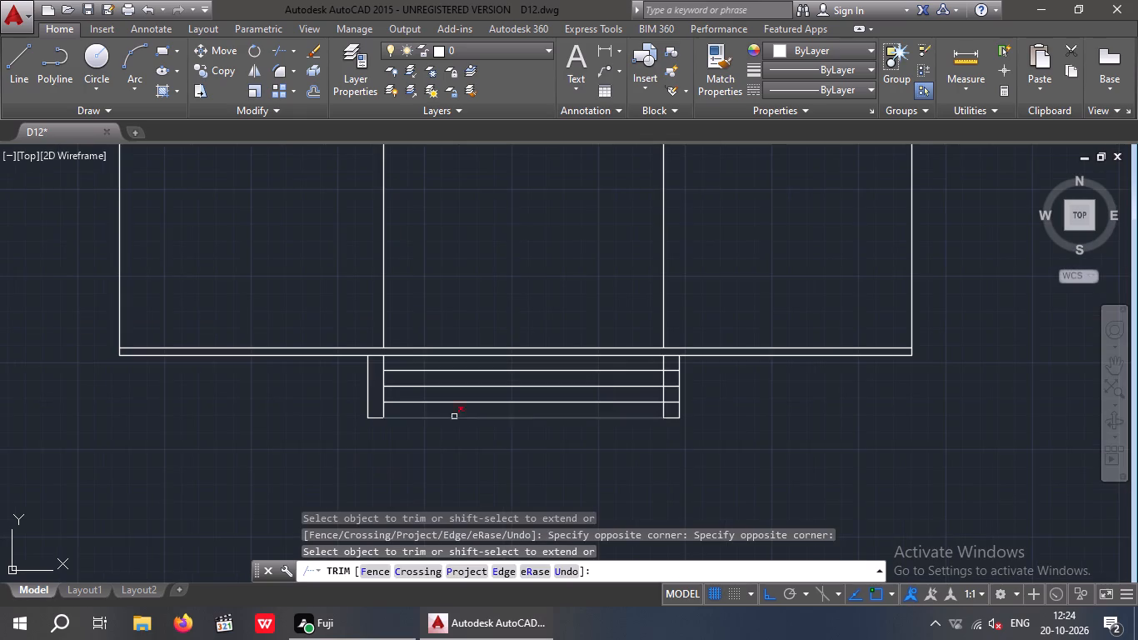
pyautogui.moveTo(643, 400); pyautogui.dragTo(635, 396, button='right')
pyautogui.scroll(2, 660, 389)
pyautogui.press('Escape')
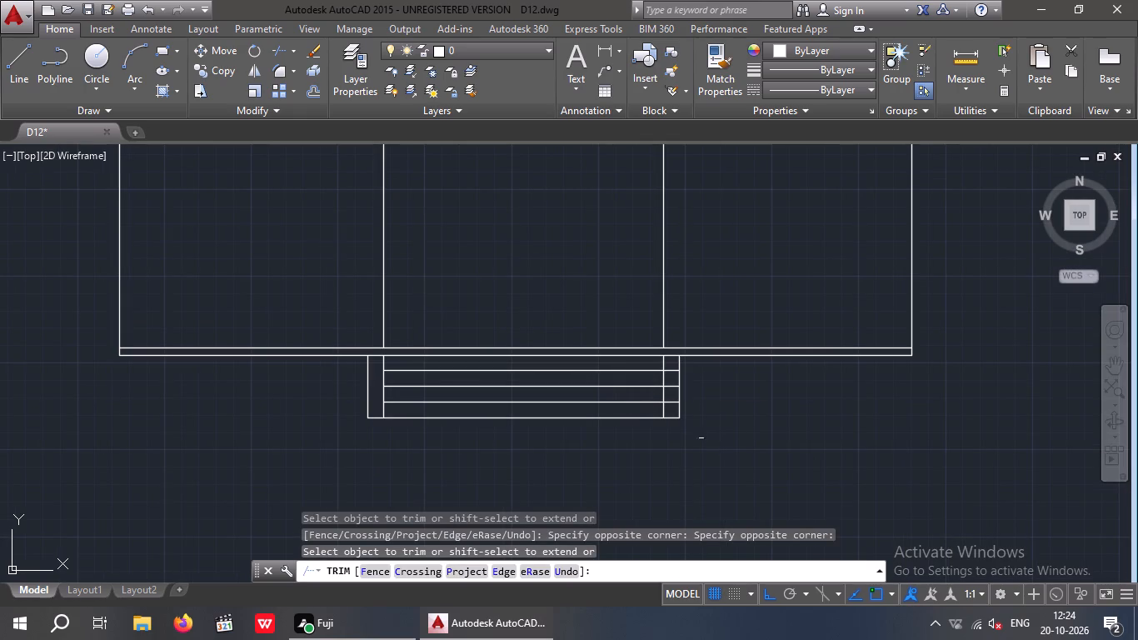
pyautogui.scroll(3, 678, 409)
pyautogui.click(659, 402)
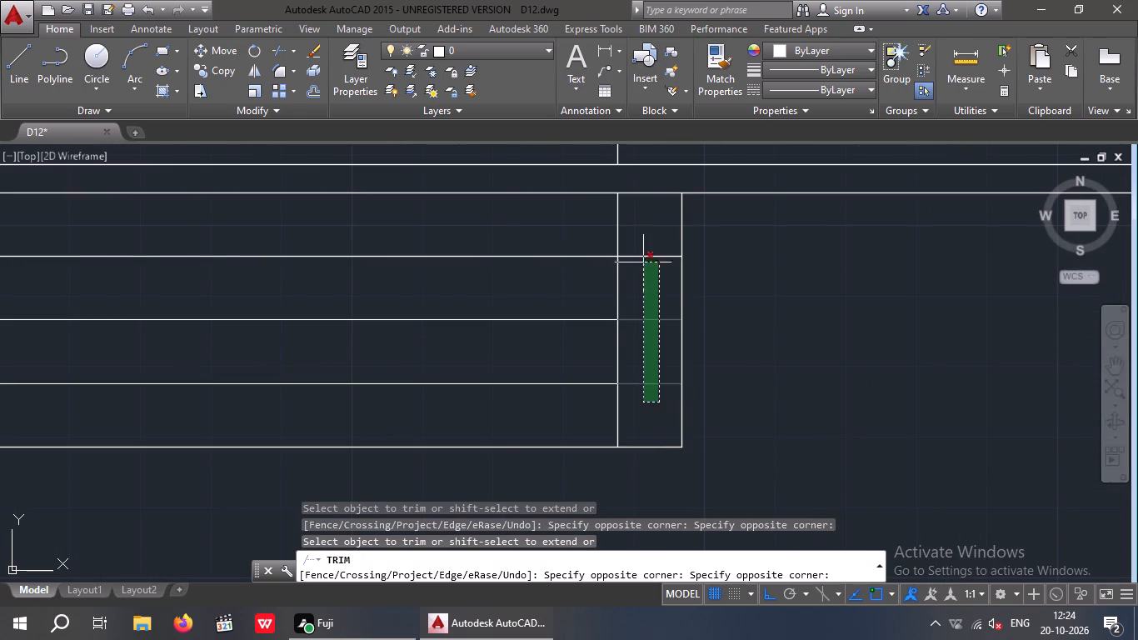
pyautogui.click(643, 247)
pyautogui.scroll(-3, 643, 250)
pyautogui.press('Escape')
pyautogui.press('Escape')
# Examine the front elevation against the floor plan's front side, around the entrance steps, door and window.
pyautogui.scroll(-2, 598, 407)
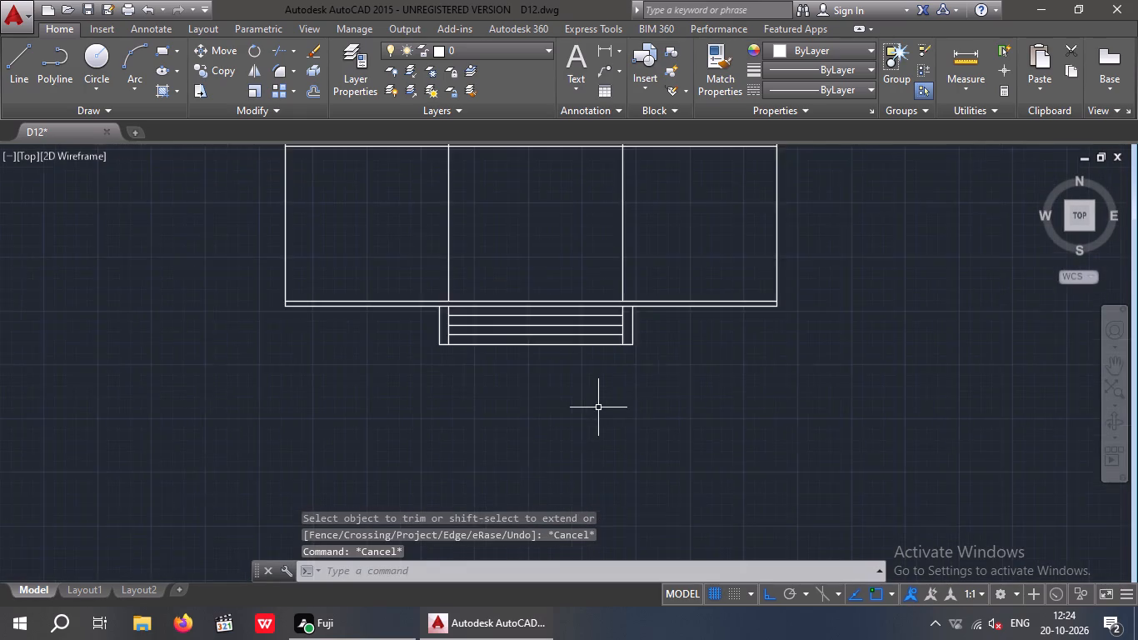
pyautogui.moveTo(587, 435); pyautogui.dragTo(573, 472, button='middle')
pyautogui.moveTo(645, 442); pyautogui.dragTo(651, 448, button='middle')
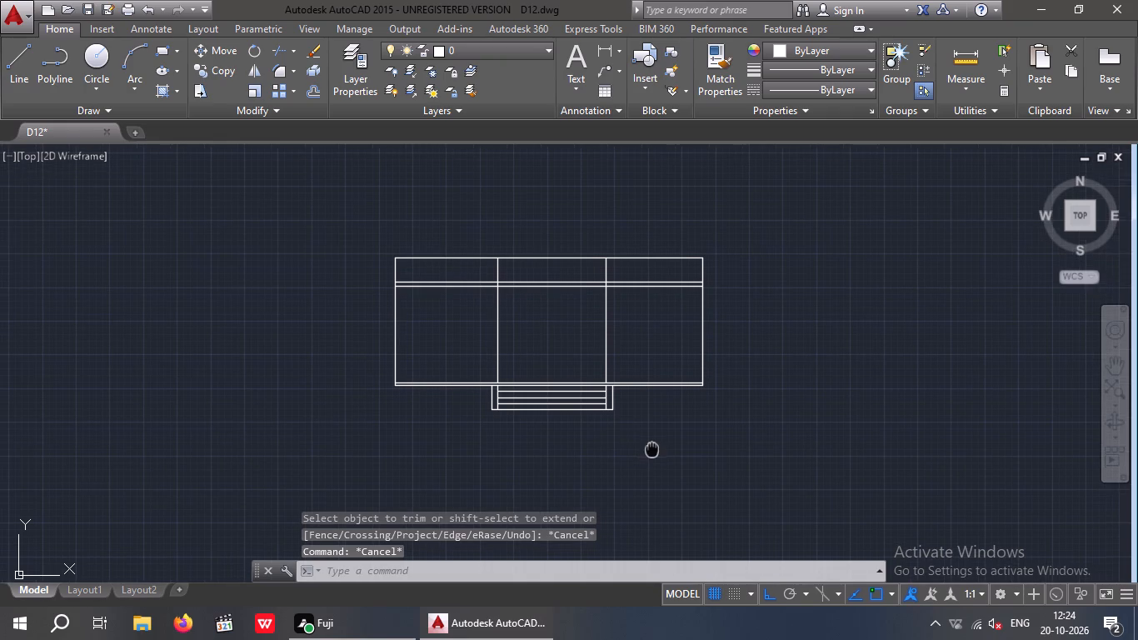
pyautogui.moveTo(651, 448); pyautogui.dragTo(641, 455, button='middle')
pyautogui.moveTo(633, 482); pyautogui.dragTo(593, 561, button='middle')
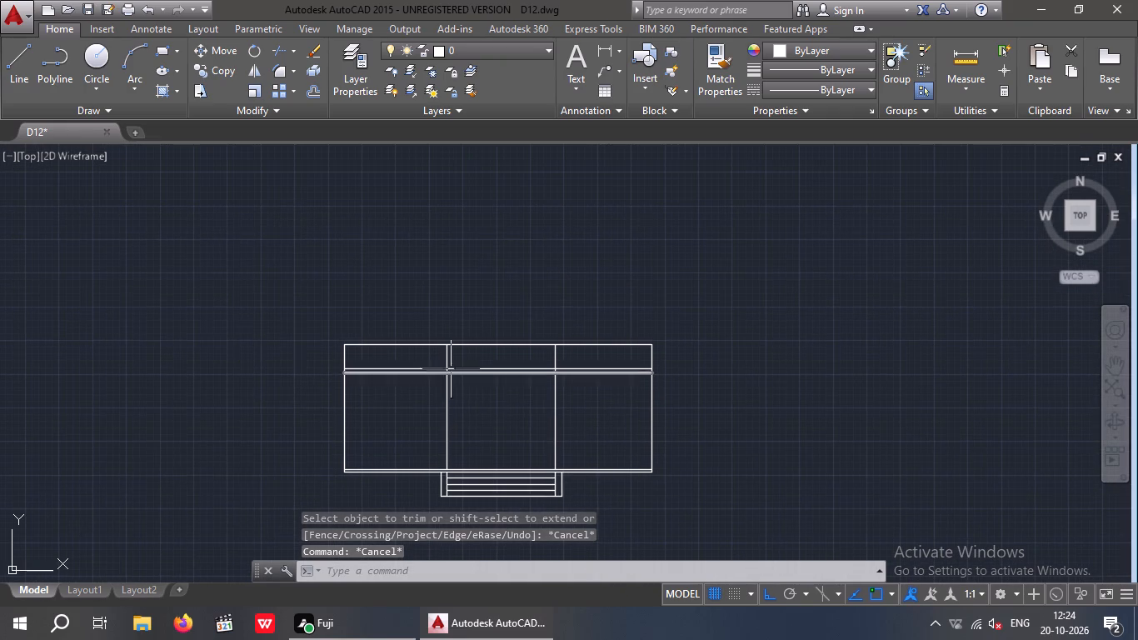
pyautogui.scroll(3, 442, 359)
pyautogui.scroll(-5, 467, 383)
pyautogui.moveTo(528, 433); pyautogui.dragTo(528, 487, button='middle')
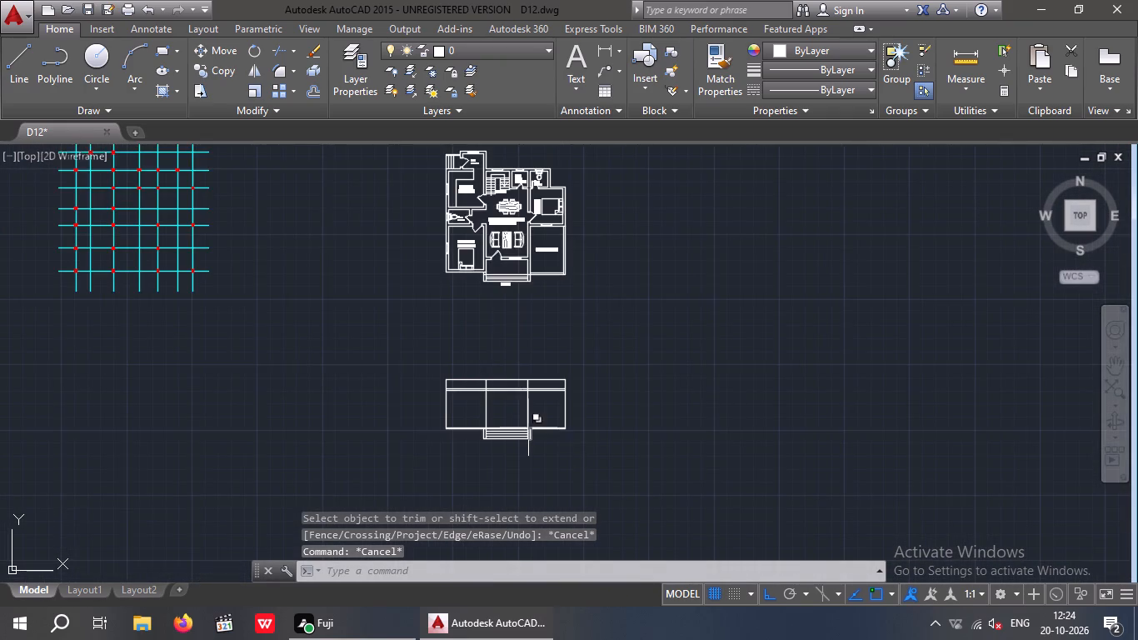
pyautogui.moveTo(528, 487); pyautogui.dragTo(528, 497, button='middle')
pyautogui.scroll(3, 473, 337)
pyautogui.moveTo(517, 397); pyautogui.dragTo(517, 350, button='middle')
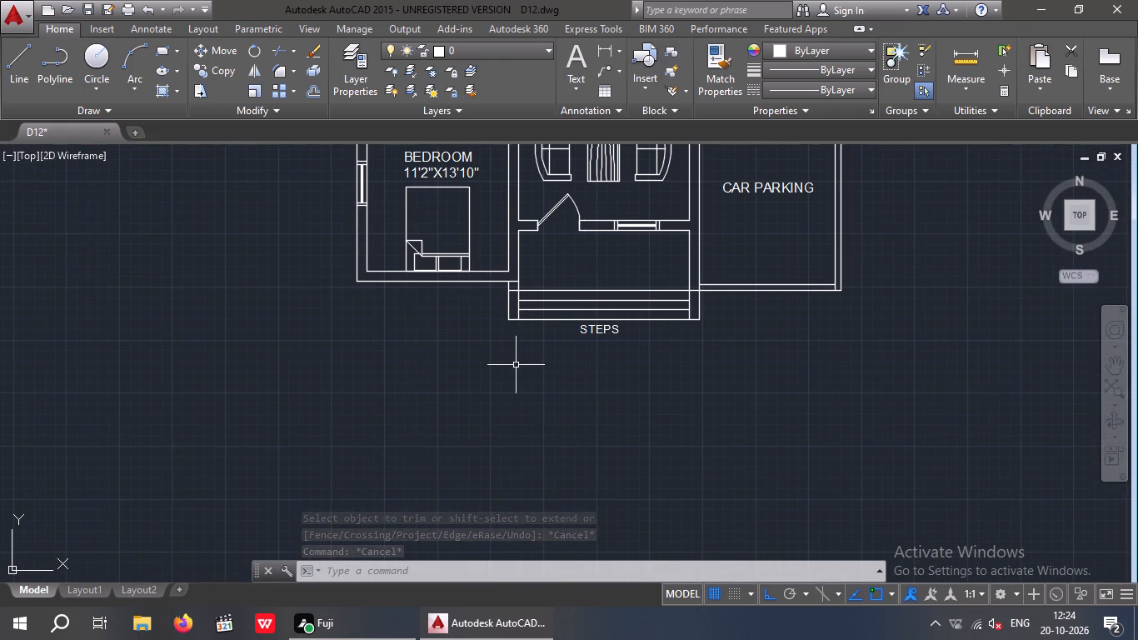
pyautogui.scroll(-1, 515, 367)
pyautogui.moveTo(547, 408); pyautogui.dragTo(530, 345, button='middle')
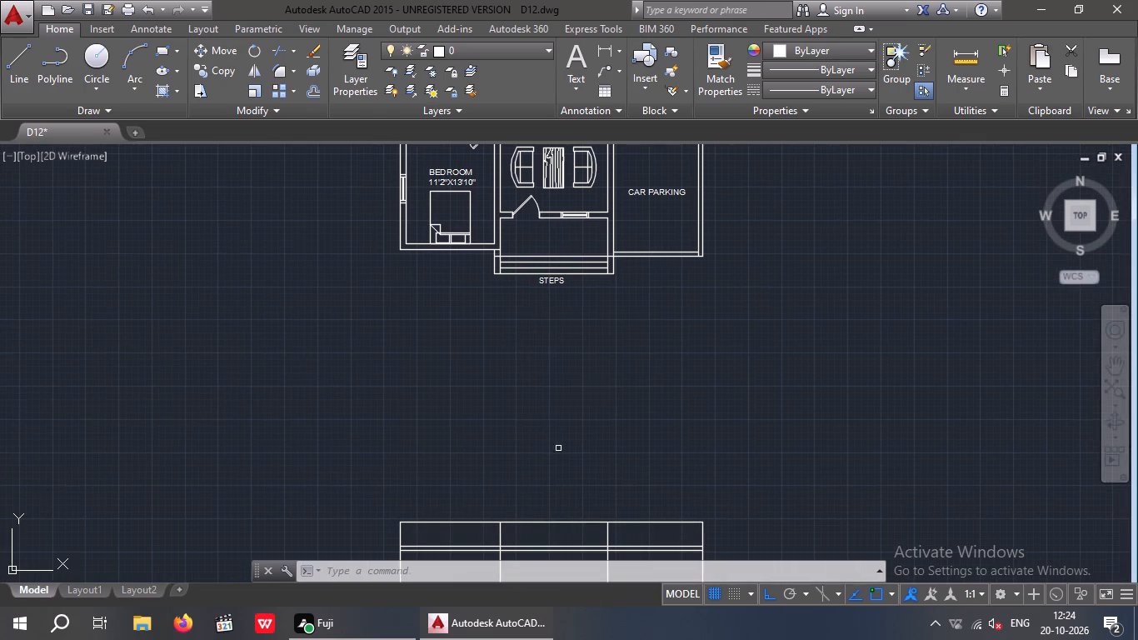
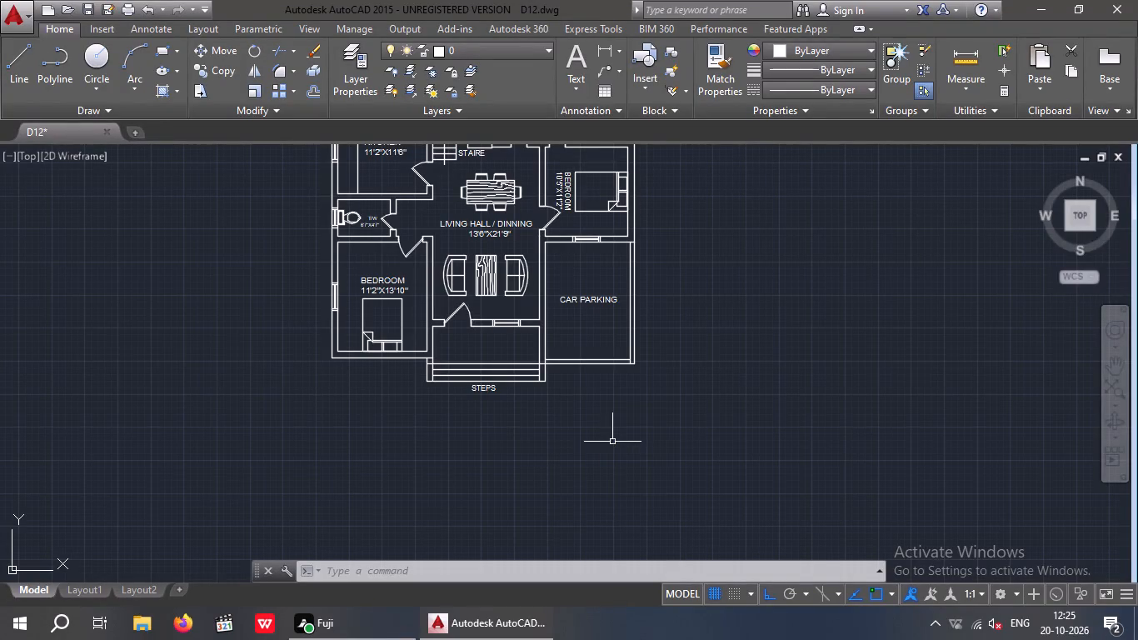
# Draw vertical construction lines through all four frame edges of the bedroom window facing the car parking.
pyautogui.press('Escape')
pyautogui.press('Escape')
pyautogui.scroll(-1, 607, 428)
pyautogui.moveTo(611, 435); pyautogui.dragTo(567, 345, button='middle')
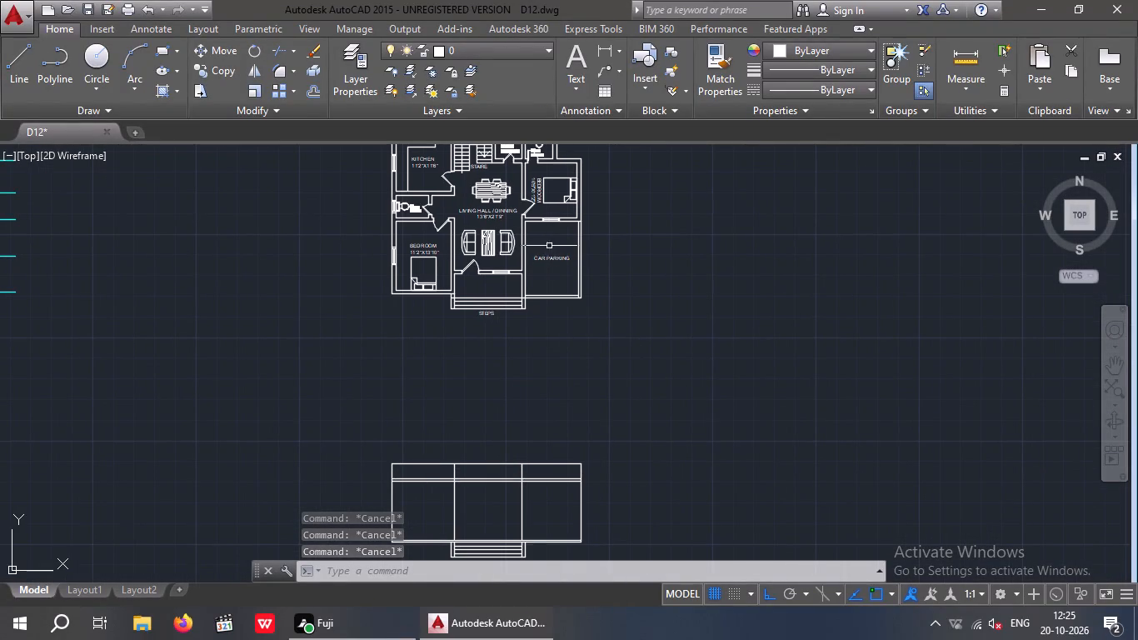
pyautogui.scroll(3, 545, 232)
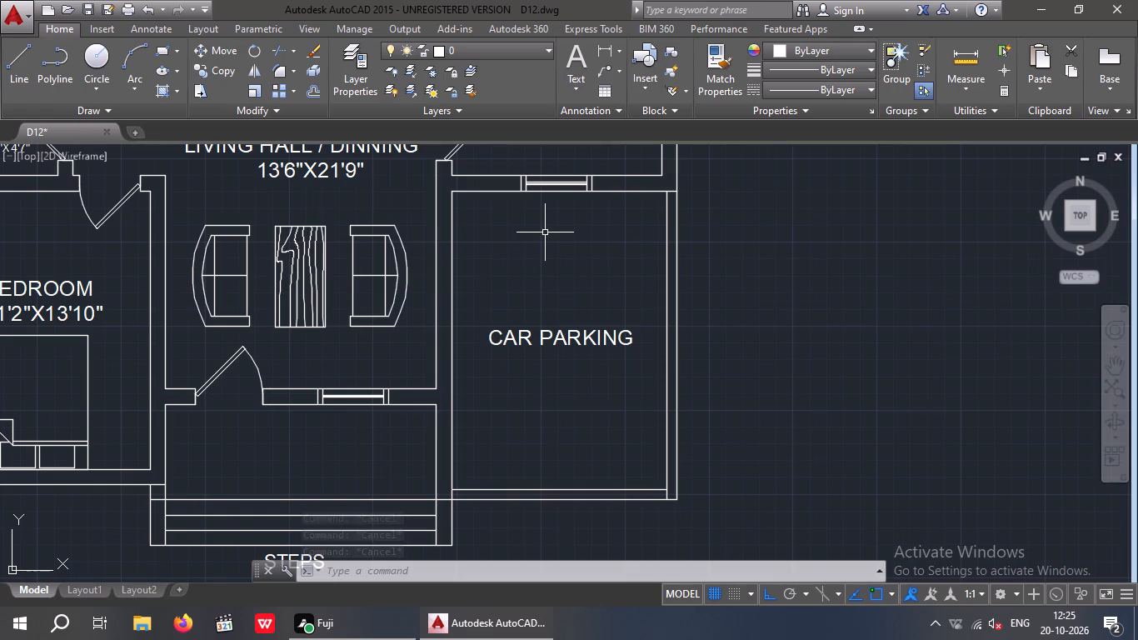
pyautogui.press('x')
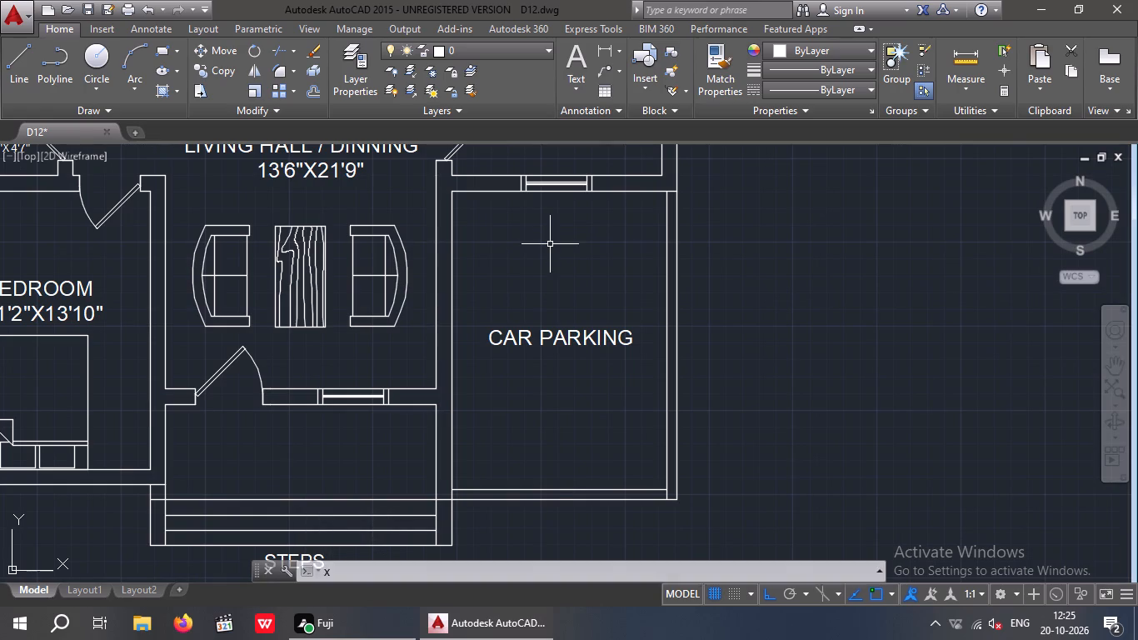
pyautogui.press('l')
pyautogui.press('Return')
pyautogui.press('v')
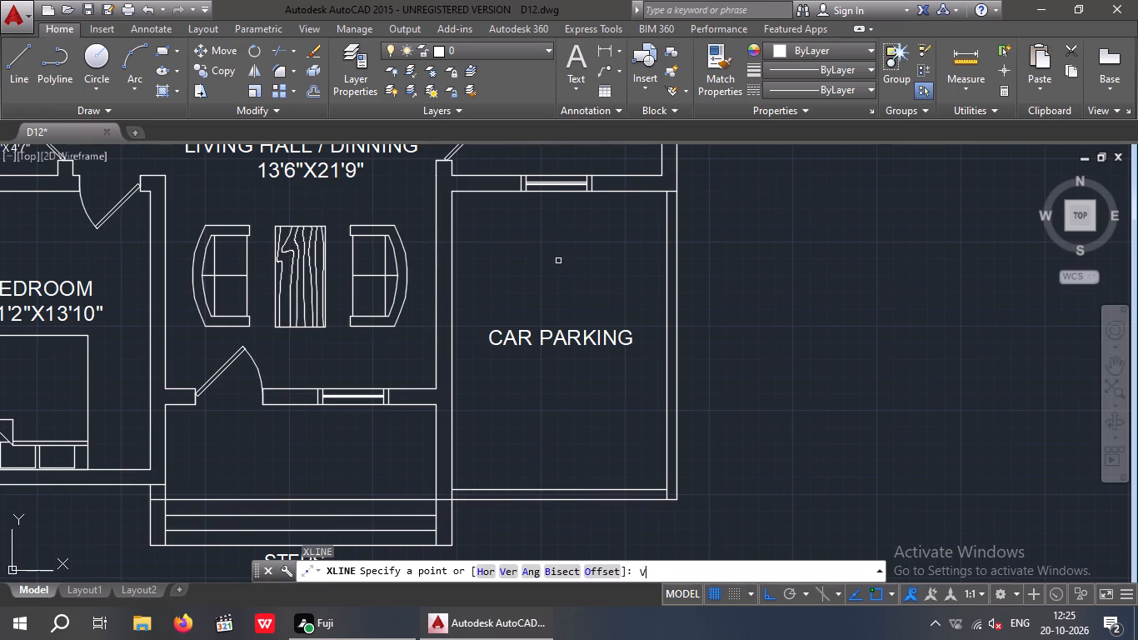
pyautogui.press('Return')
pyautogui.scroll(3, 519, 180)
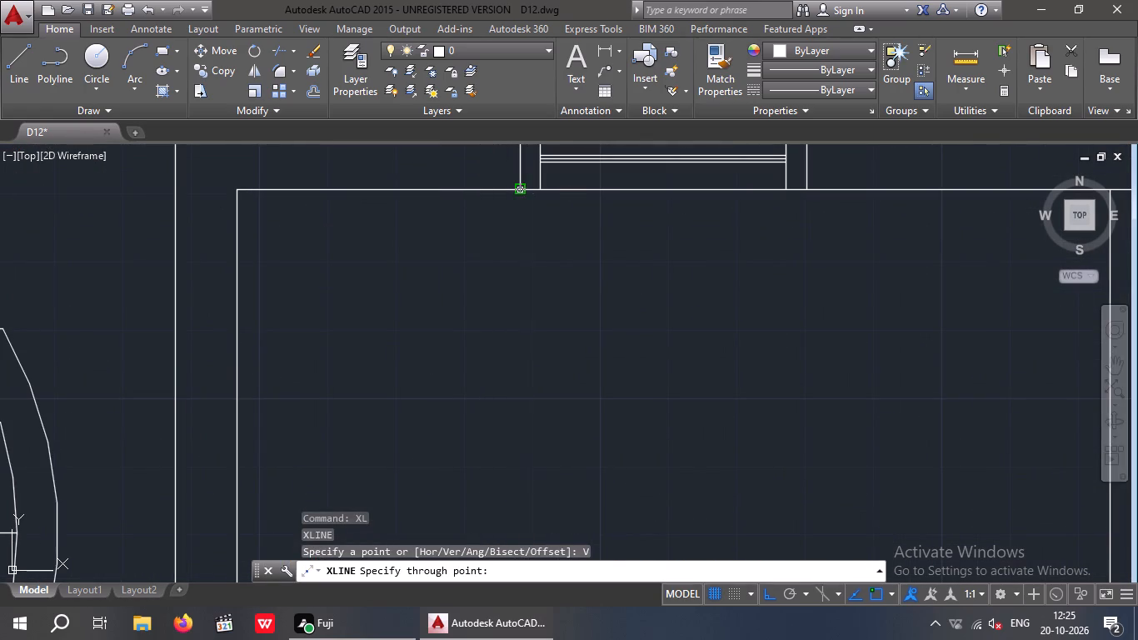
pyautogui.click(523, 192)
pyautogui.click(540, 188)
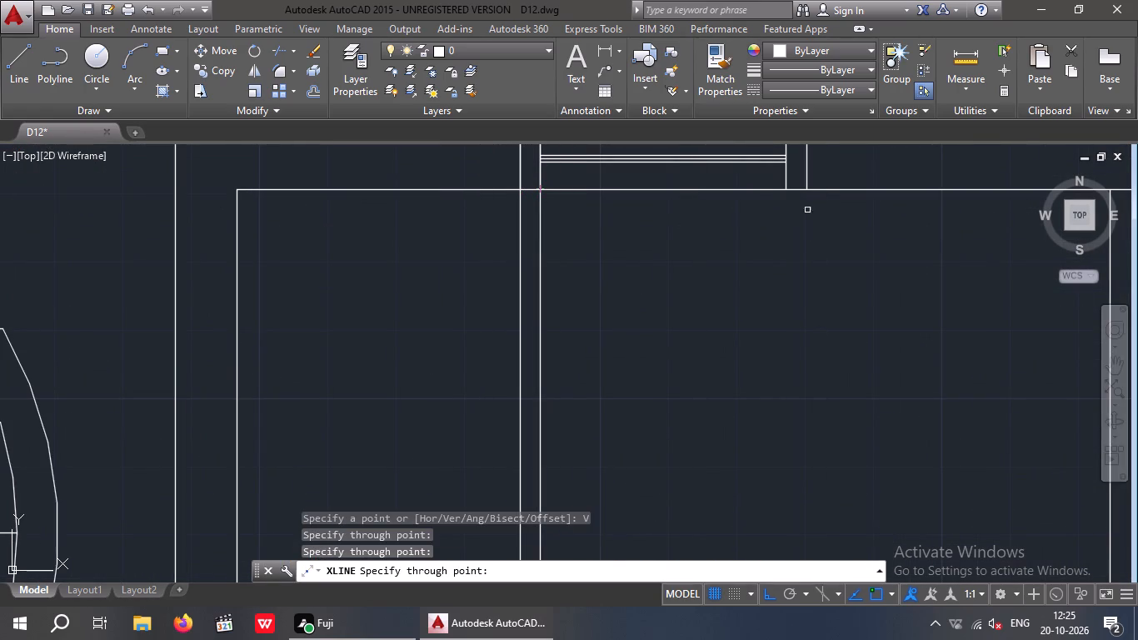
pyautogui.click(785, 191)
pyautogui.click(807, 191)
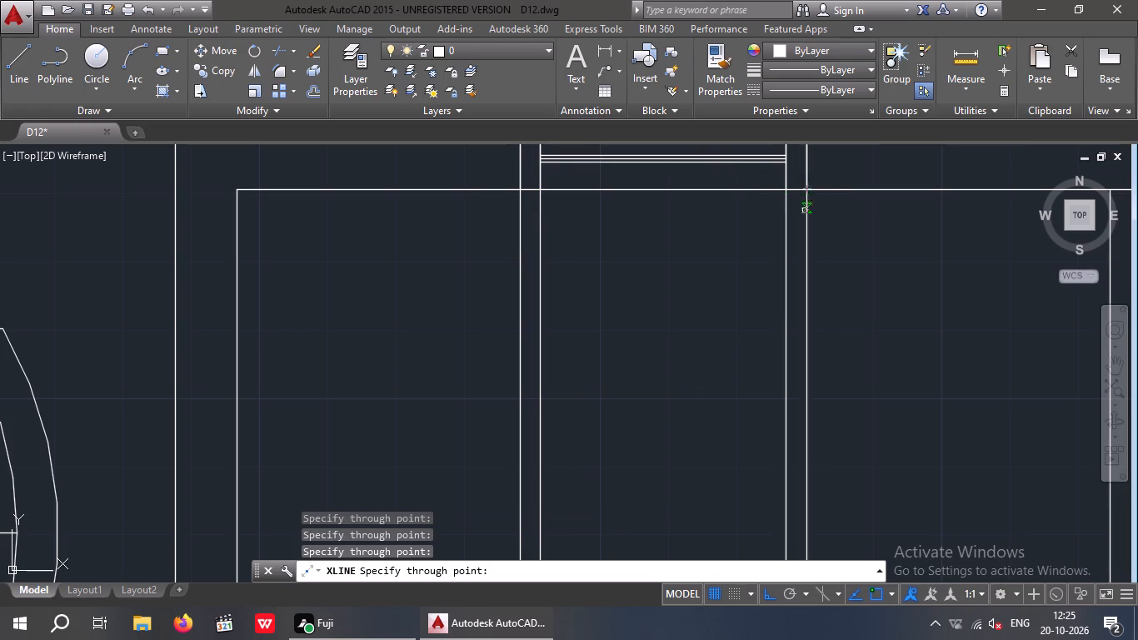
pyautogui.scroll(-5, 814, 245)
pyautogui.press('Escape')
pyautogui.press('Escape')
# Draw vertical construction lines through both jambs of the living hall's entrance door.
pyautogui.moveTo(646, 491); pyautogui.dragTo(646, 490, button='middle')
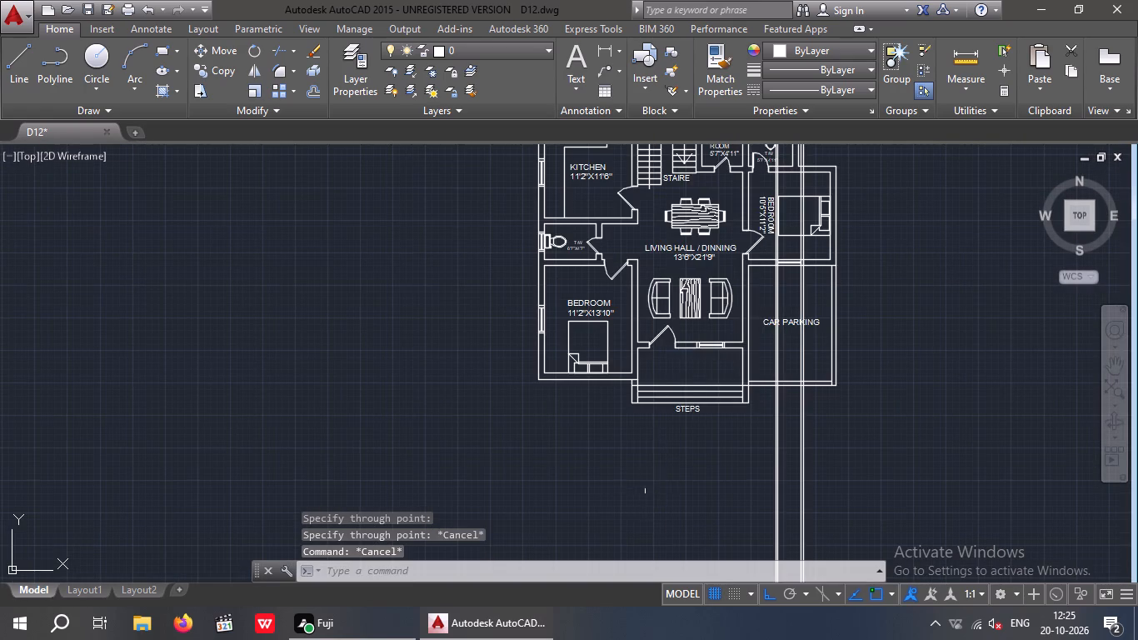
pyautogui.moveTo(646, 490); pyautogui.dragTo(553, 248, button='middle')
pyautogui.scroll(-2, 555, 263)
pyautogui.moveTo(581, 339); pyautogui.dragTo(582, 419, button='middle')
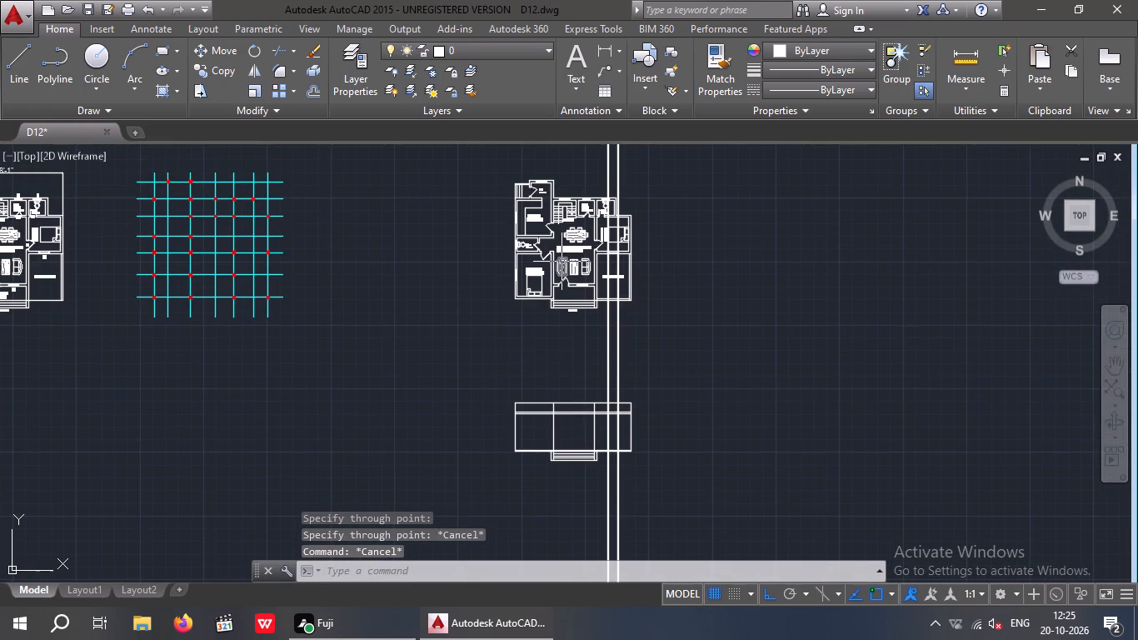
pyautogui.scroll(3, 562, 262)
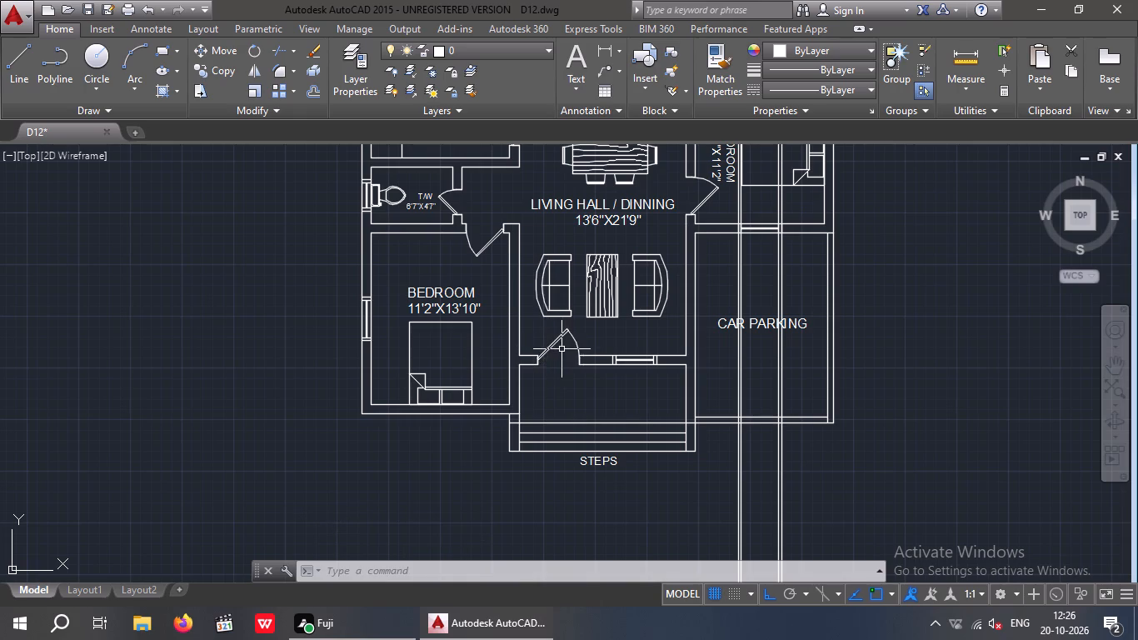
pyautogui.write('XL')
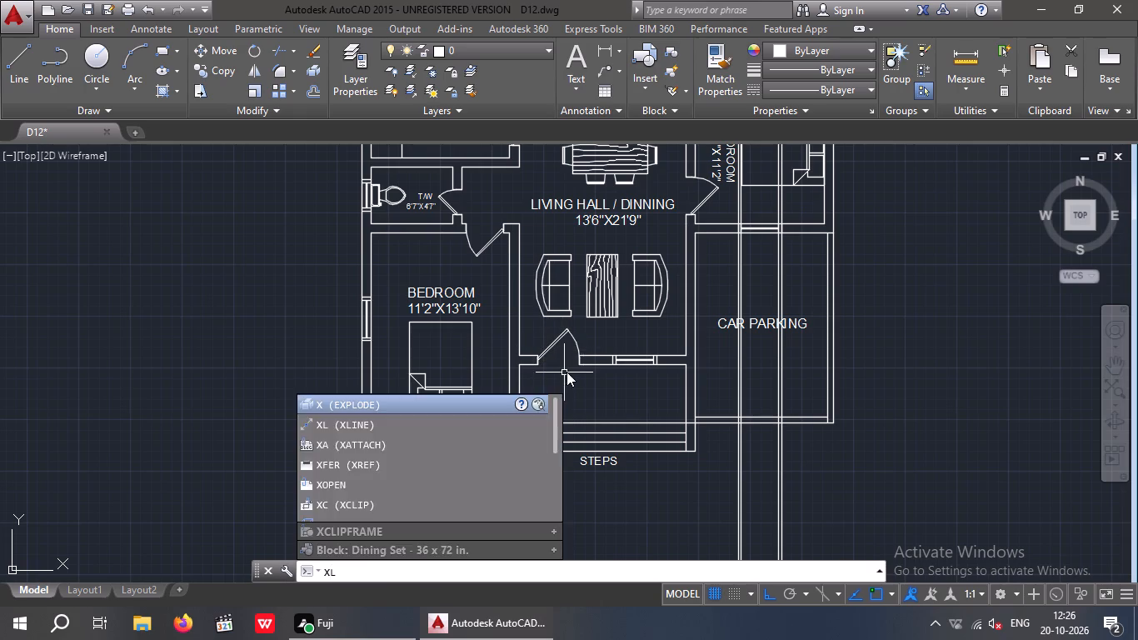
pyautogui.press('Return')
pyautogui.press('v')
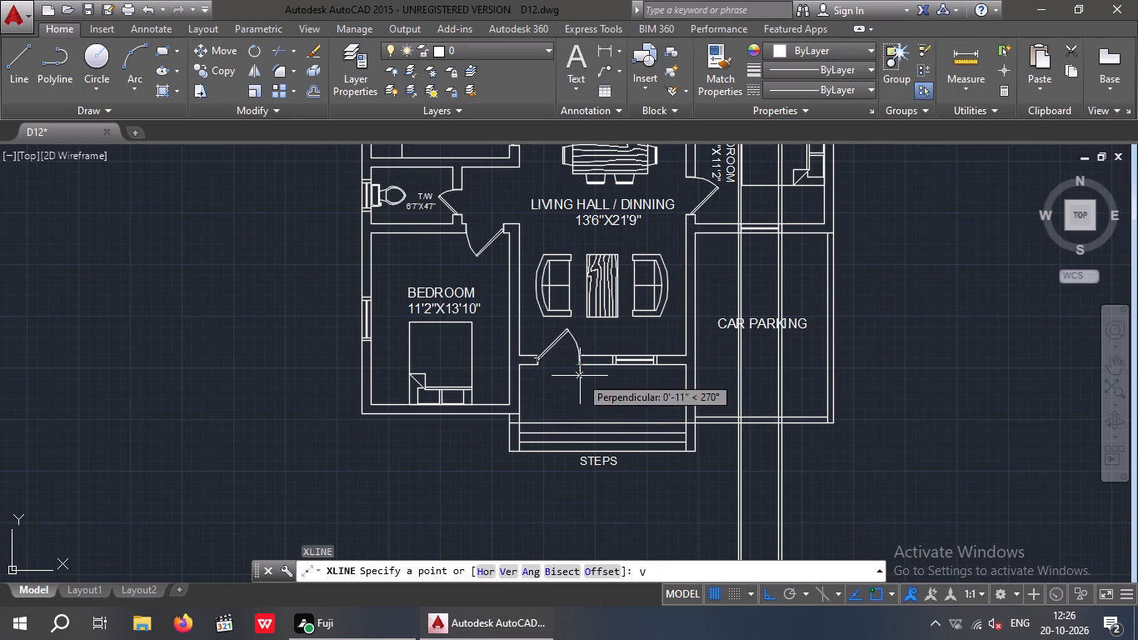
pyautogui.press('Return')
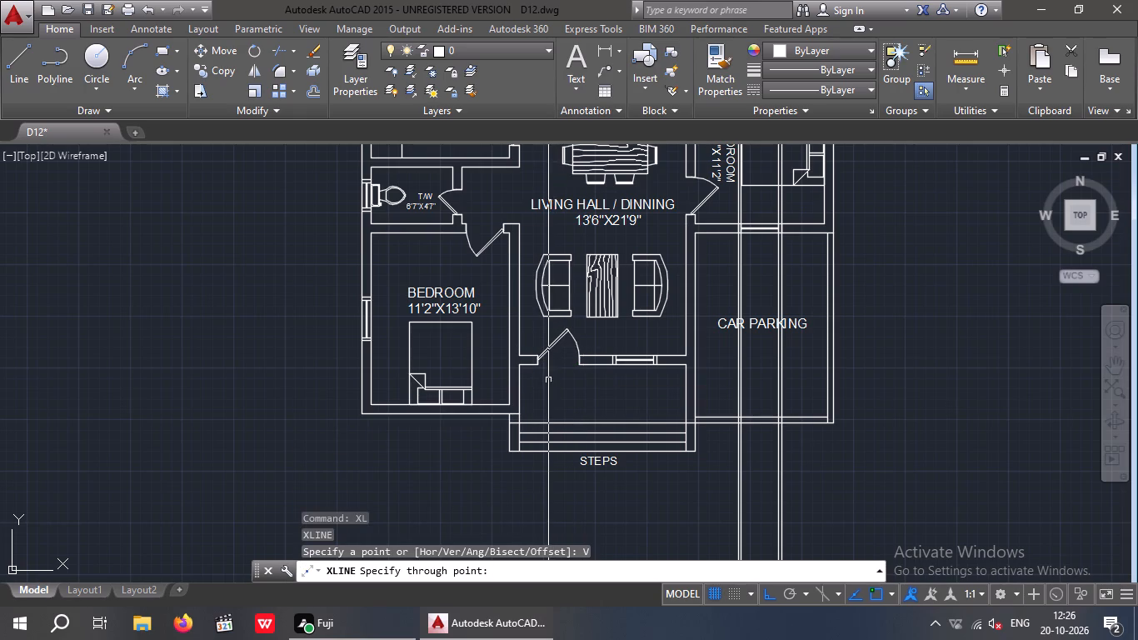
pyautogui.scroll(4, 548, 380)
pyautogui.click(462, 281)
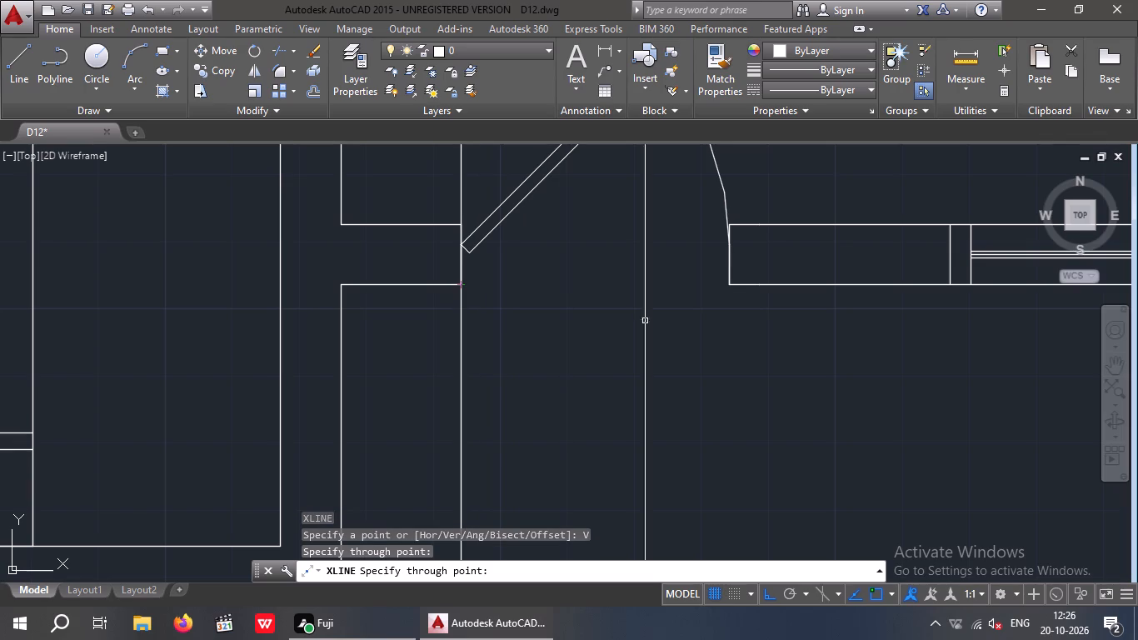
pyautogui.click(730, 283)
pyautogui.scroll(-3, 718, 287)
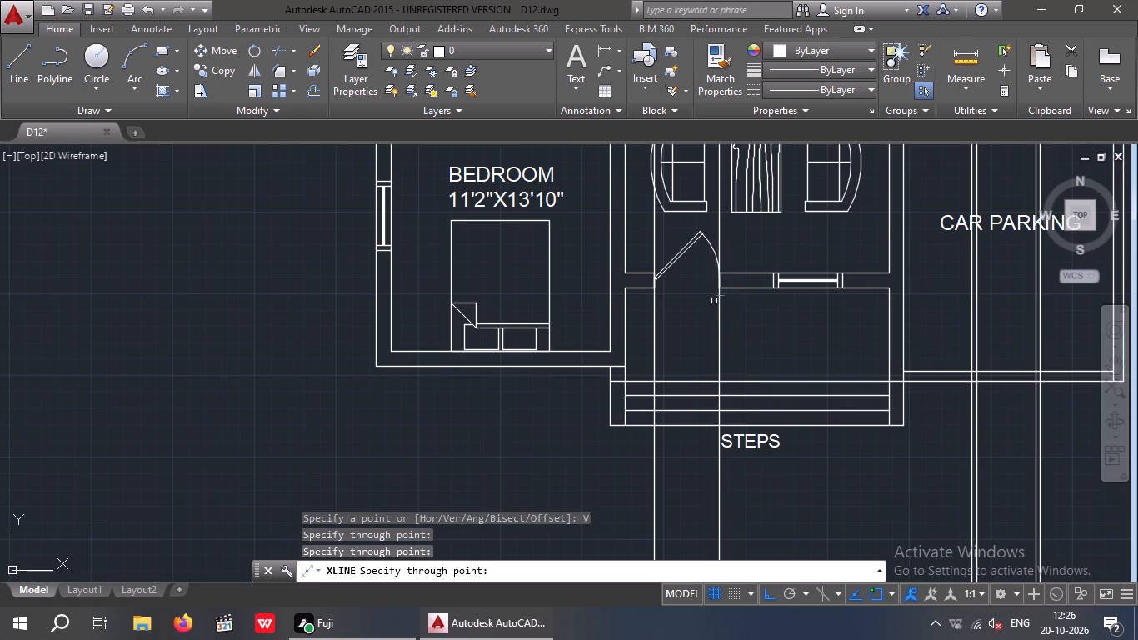
# Draw vertical construction lines through all four frame edges of the living hall window beside the entrance door.
pyautogui.moveTo(771, 316); pyautogui.dragTo(563, 322, button='middle')
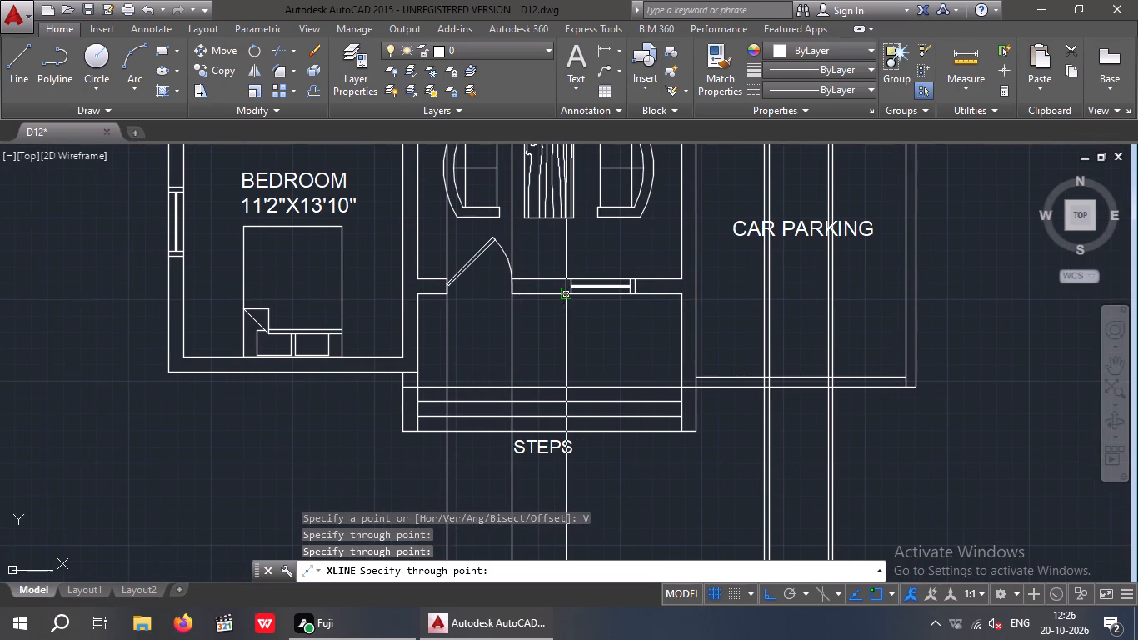
pyautogui.scroll(3, 571, 292)
pyautogui.click(551, 296)
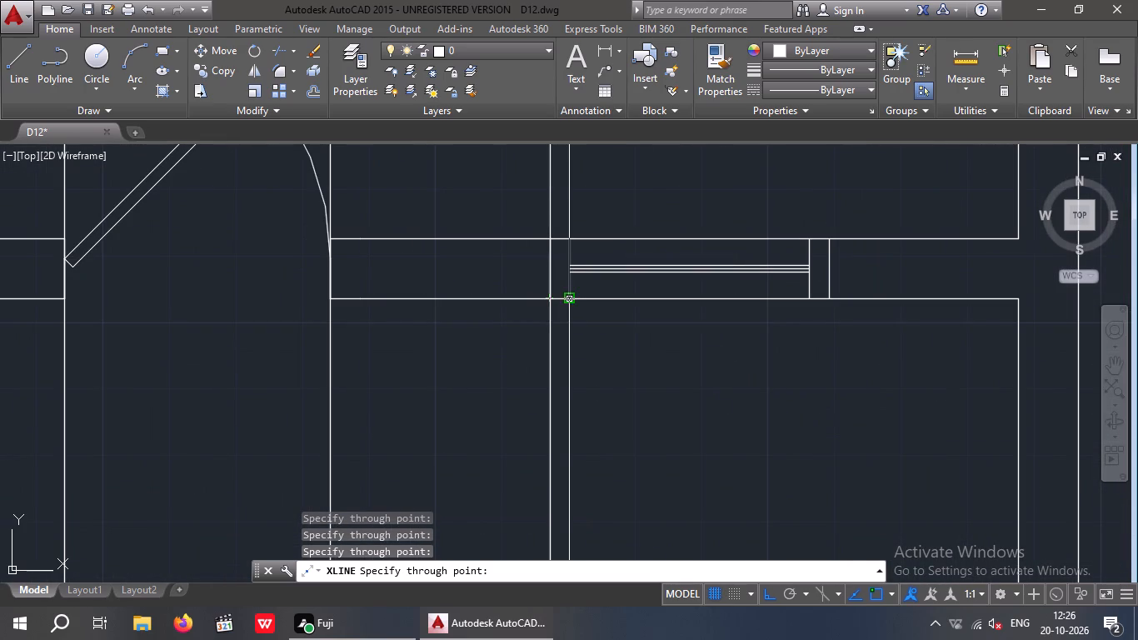
pyautogui.click(569, 296)
pyautogui.click(806, 297)
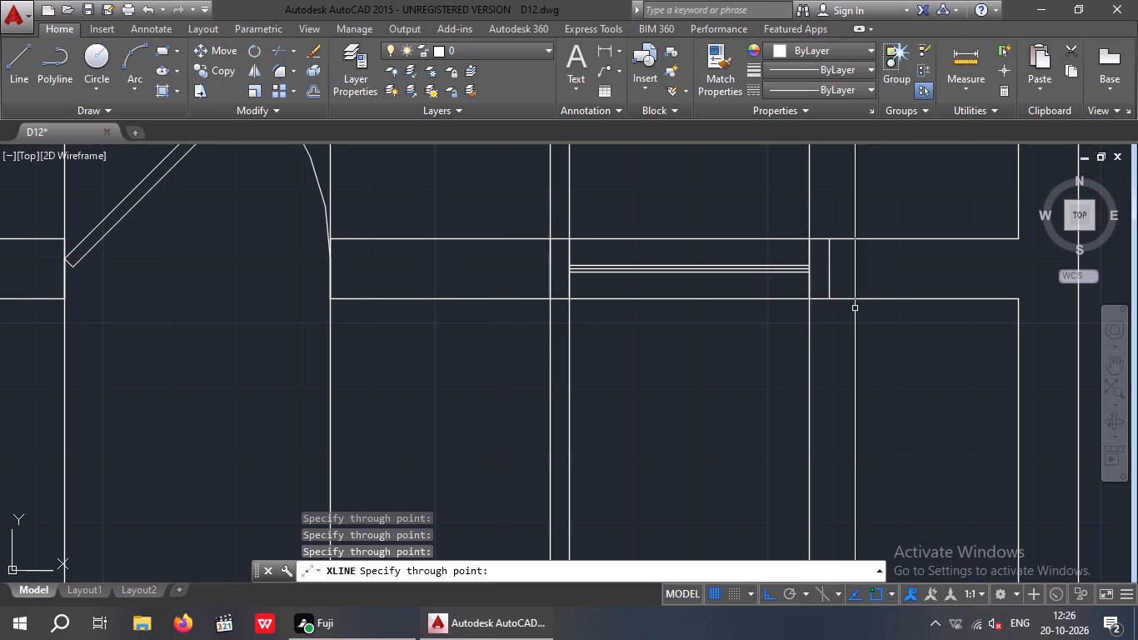
pyautogui.click(827, 301)
pyautogui.scroll(-3, 824, 323)
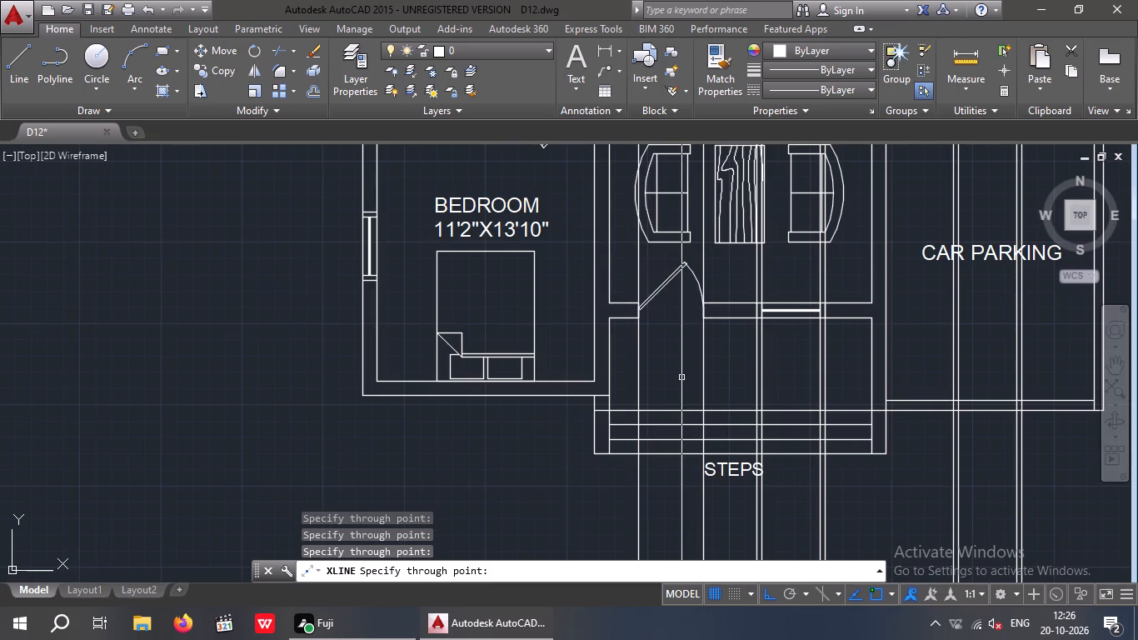
pyautogui.moveTo(681, 376); pyautogui.dragTo(638, 207, button='middle')
pyautogui.press('Escape')
pyautogui.press('Escape')
# Examine the projected door and window lines where they cross the front elevation, from the roof slab down to the steps.
pyautogui.scroll(-2, 586, 297)
pyautogui.moveTo(532, 399); pyautogui.dragTo(517, 291, button='middle')
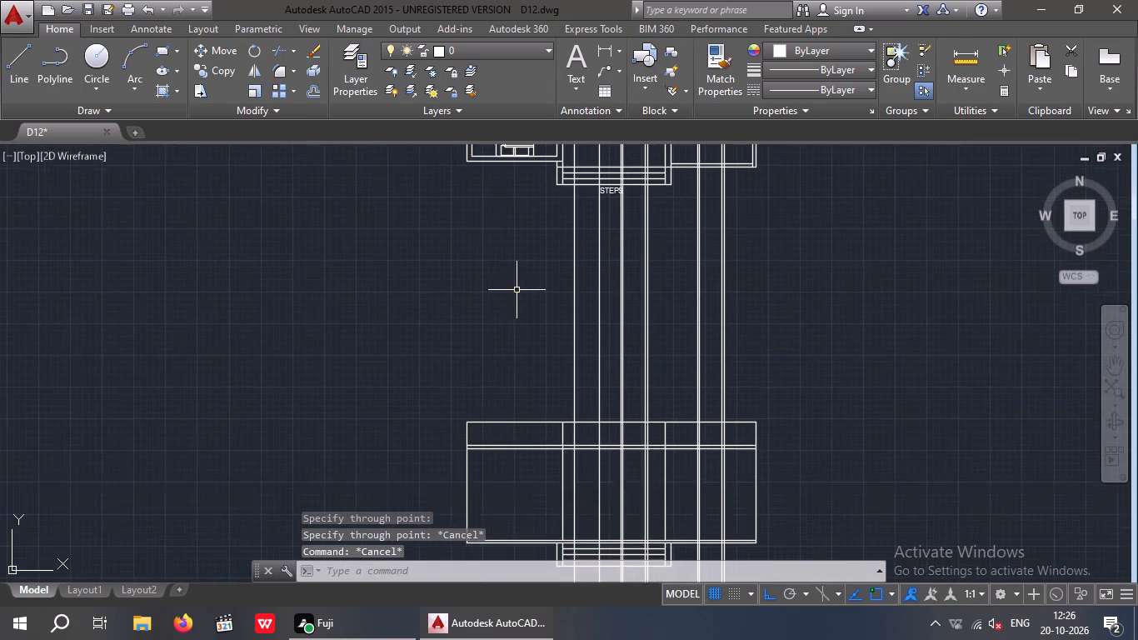
pyautogui.scroll(-2, 517, 290)
pyautogui.scroll(4, 535, 380)
pyautogui.moveTo(566, 374); pyautogui.dragTo(555, 272, button='middle')
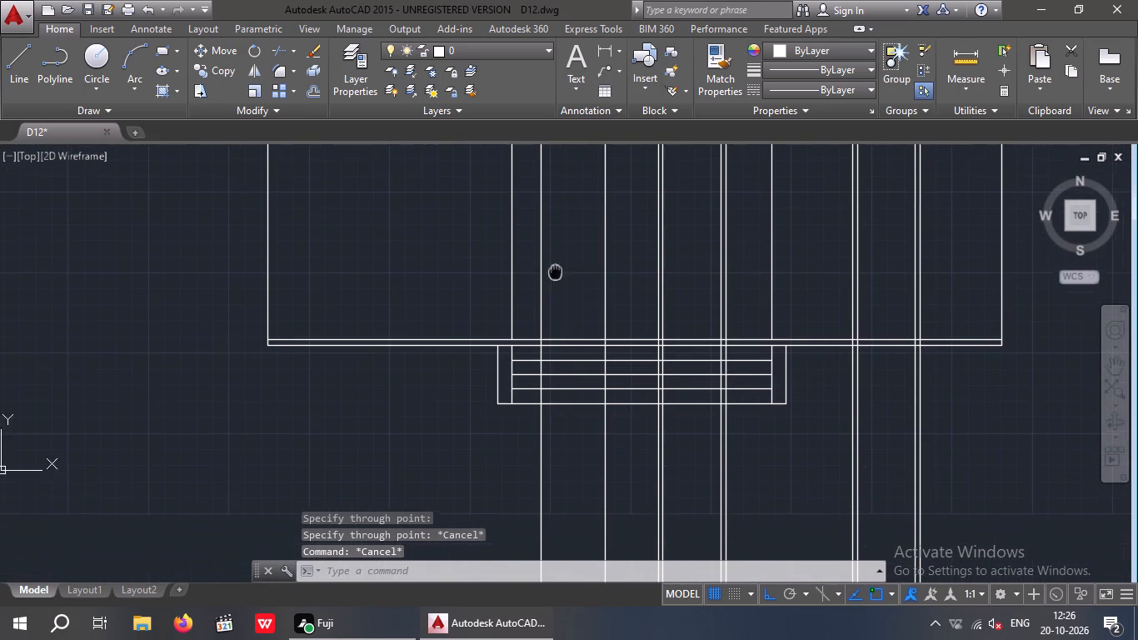
pyautogui.moveTo(586, 282); pyautogui.dragTo(590, 413, button='middle')
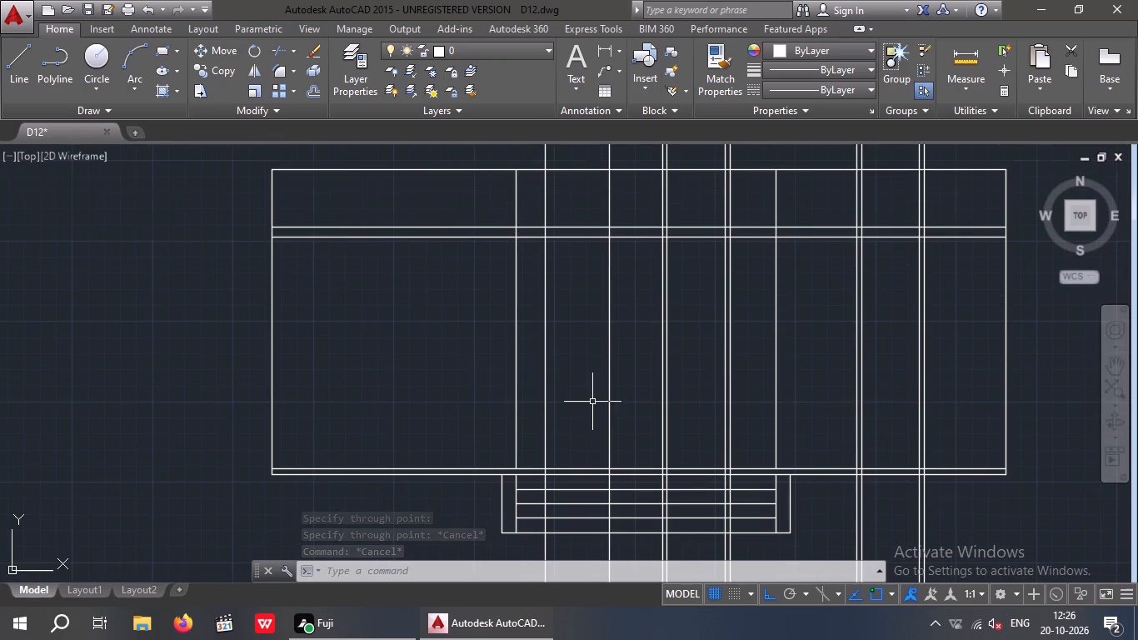
pyautogui.moveTo(588, 366); pyautogui.dragTo(542, 195, button='middle')
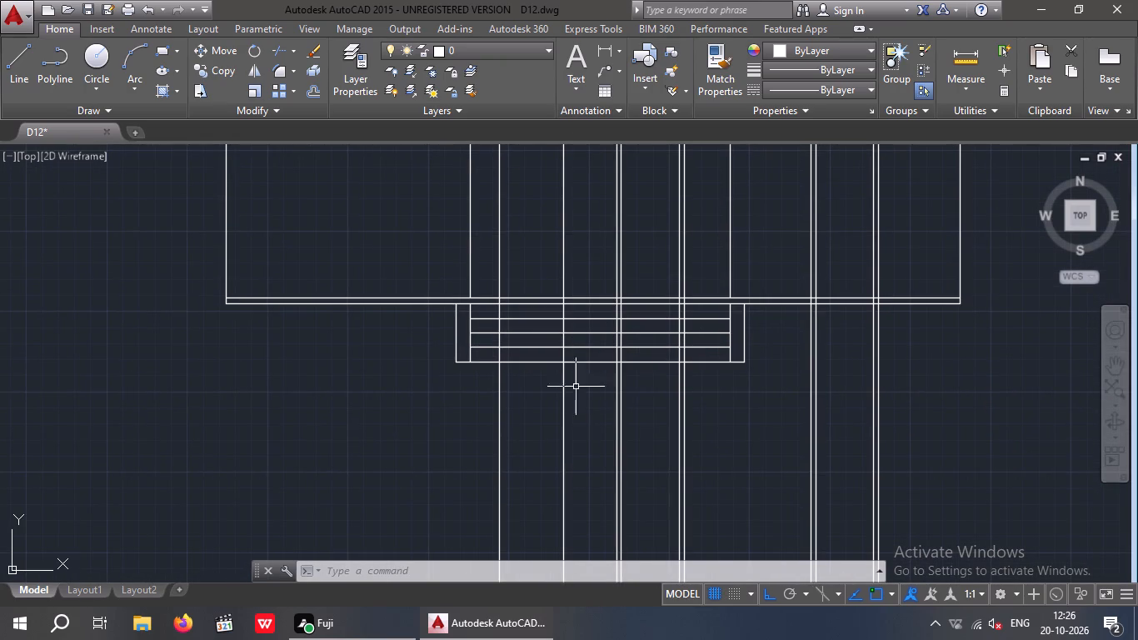
pyautogui.scroll(3, 517, 262)
pyautogui.moveTo(514, 272); pyautogui.dragTo(531, 223, button='middle')
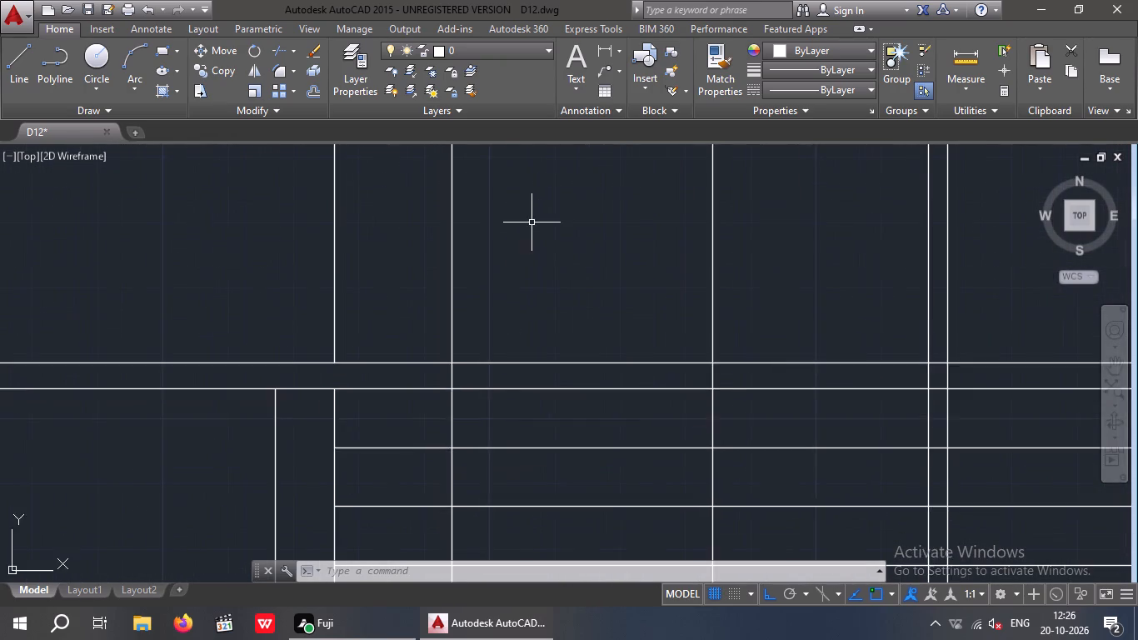
pyautogui.scroll(-2, 532, 225)
pyautogui.press('Escape')
pyautogui.scroll(-3, 540, 260)
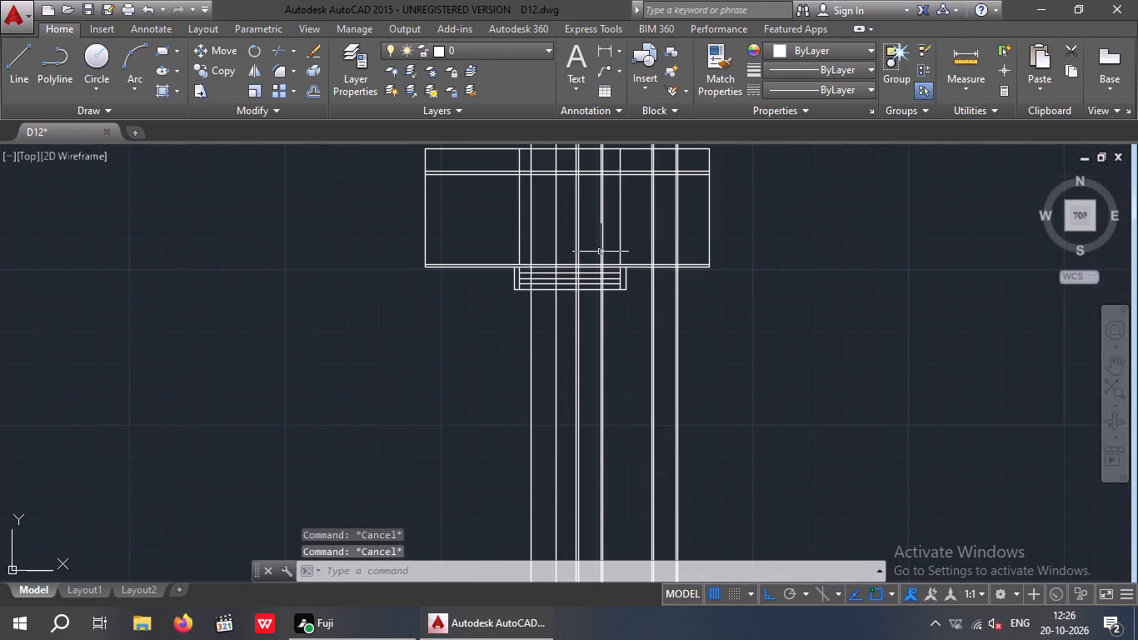
# Trim the four car-parking window projection lines inside the narrow floor-level band of the elevation.
pyautogui.scroll(3, 681, 267)
pyautogui.press('t')
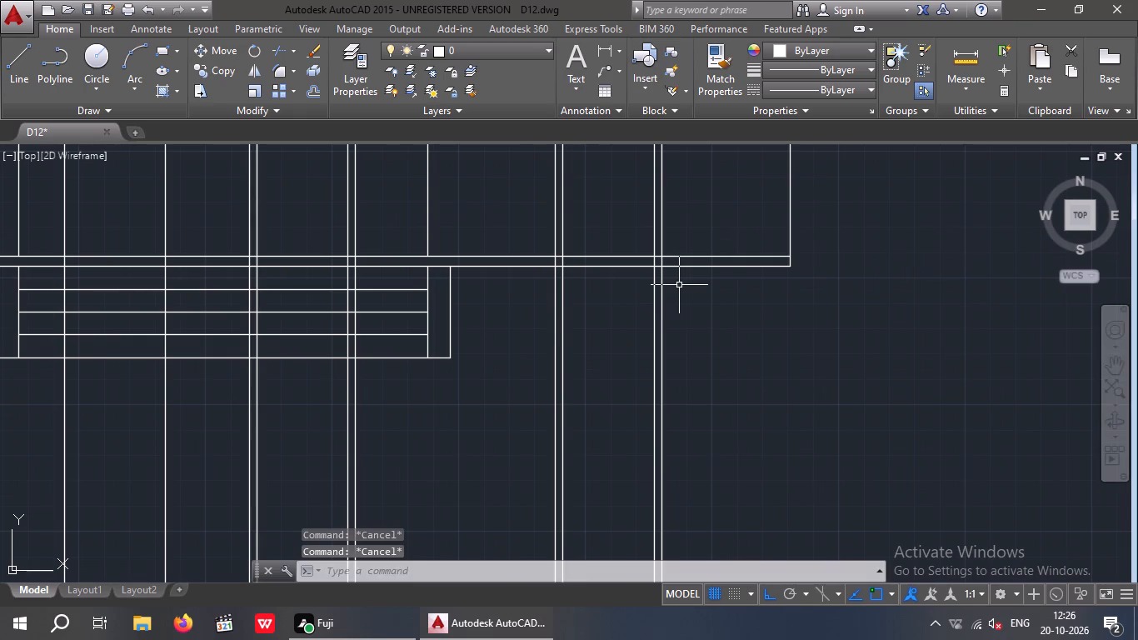
pyautogui.press('r')
pyautogui.press('space')
pyautogui.press('space')
pyautogui.scroll(3, 641, 257)
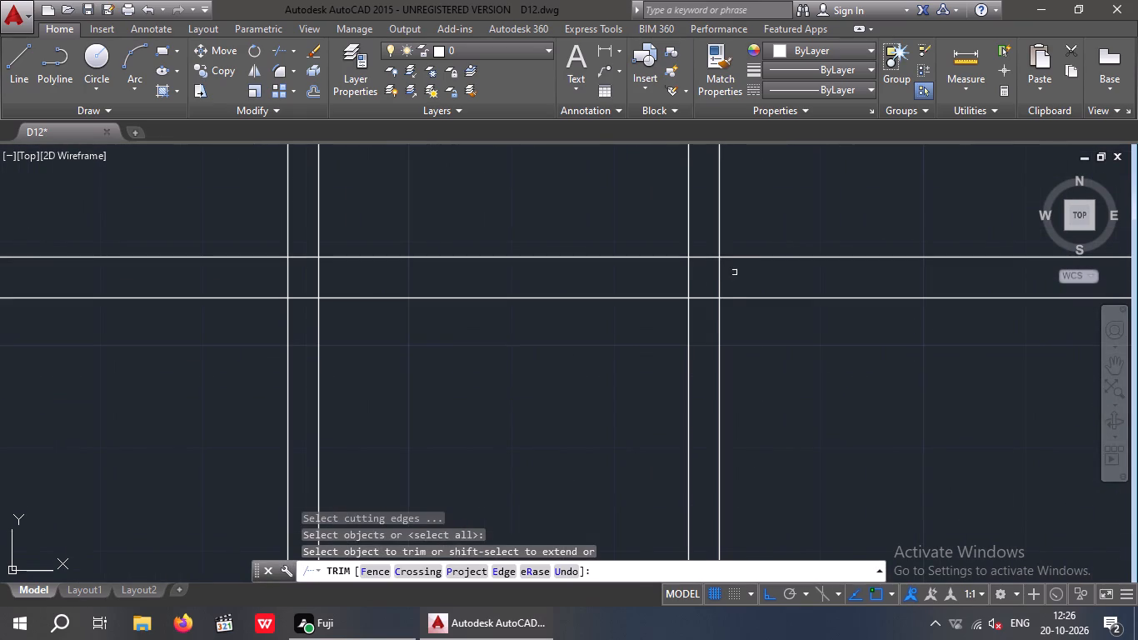
pyautogui.moveTo(734, 272); pyautogui.dragTo(651, 281)
pyautogui.click(254, 282)
# Trim the four living hall window projection lines inside the narrow floor-level band above the steps.
pyautogui.scroll(-3, 268, 274)
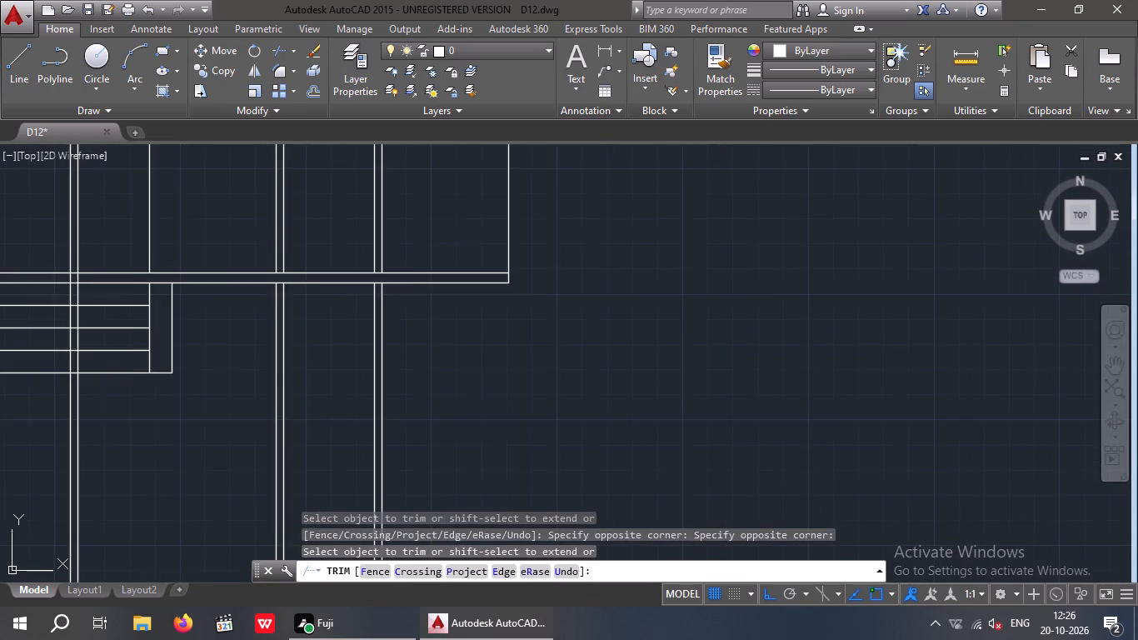
pyautogui.moveTo(223, 369); pyautogui.dragTo(515, 375, button='middle')
pyautogui.scroll(3, 355, 289)
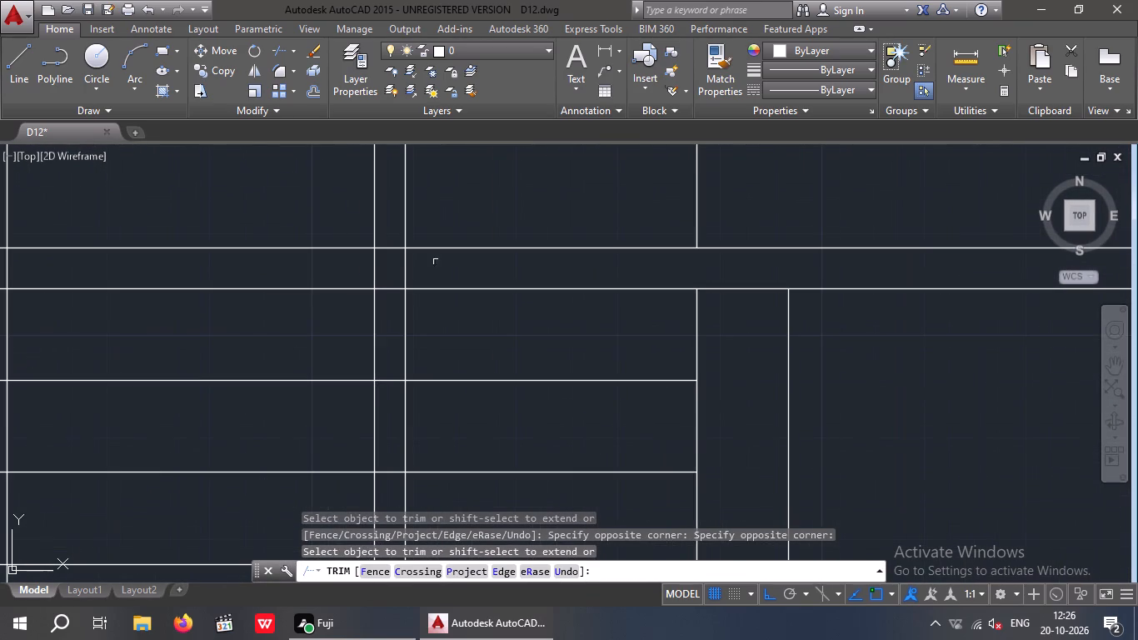
pyautogui.moveTo(437, 257); pyautogui.dragTo(326, 273)
pyautogui.click(182, 271)
pyautogui.scroll(-2, 223, 272)
pyautogui.moveTo(176, 304); pyautogui.dragTo(514, 365, button='middle')
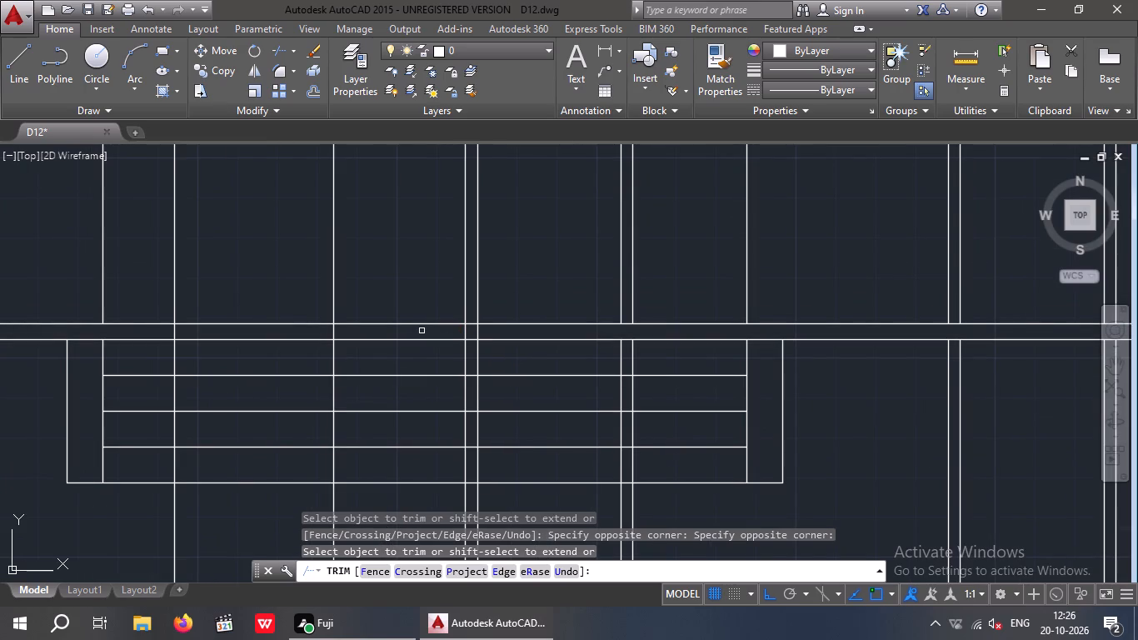
pyautogui.scroll(2, 482, 335)
pyautogui.moveTo(495, 322); pyautogui.dragTo(436, 326)
pyautogui.click(389, 323)
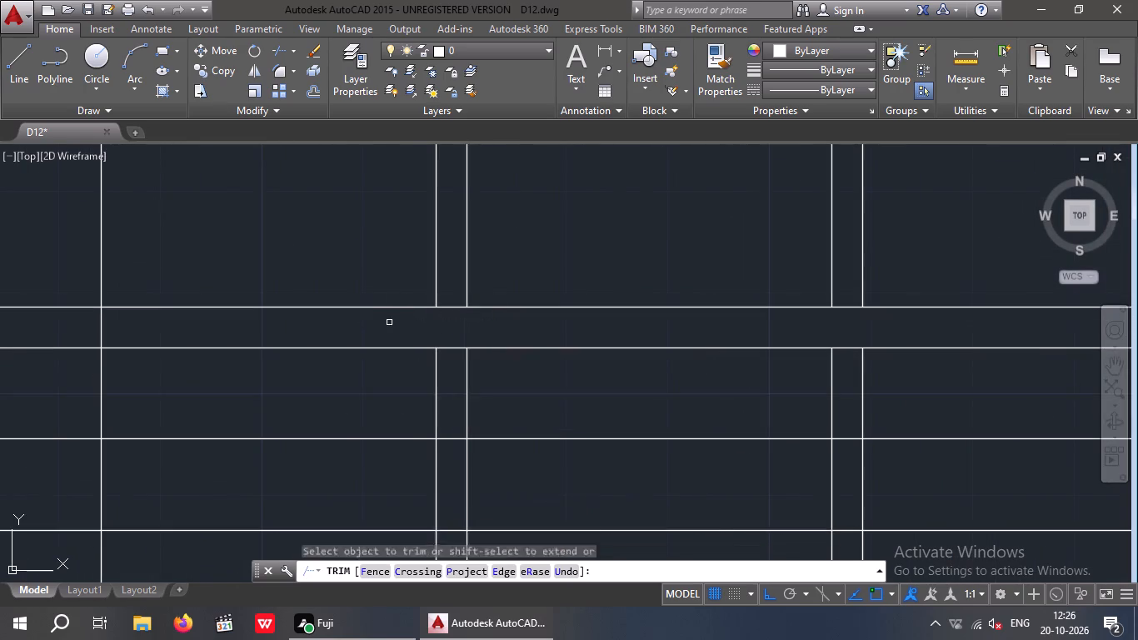
# Trim both entrance door projection lines inside the floor-level band above the steps.
pyautogui.scroll(-2, 397, 322)
pyautogui.moveTo(395, 348); pyautogui.dragTo(507, 354, button='middle')
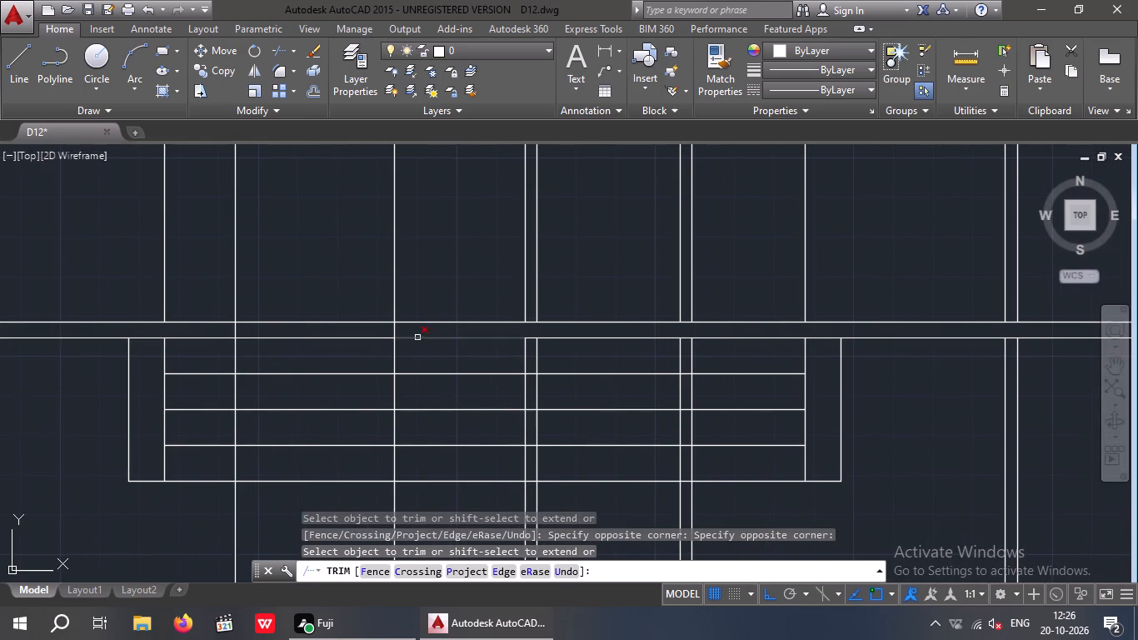
pyautogui.scroll(1, 389, 327)
pyautogui.moveTo(421, 329); pyautogui.dragTo(387, 332)
pyautogui.click(352, 327)
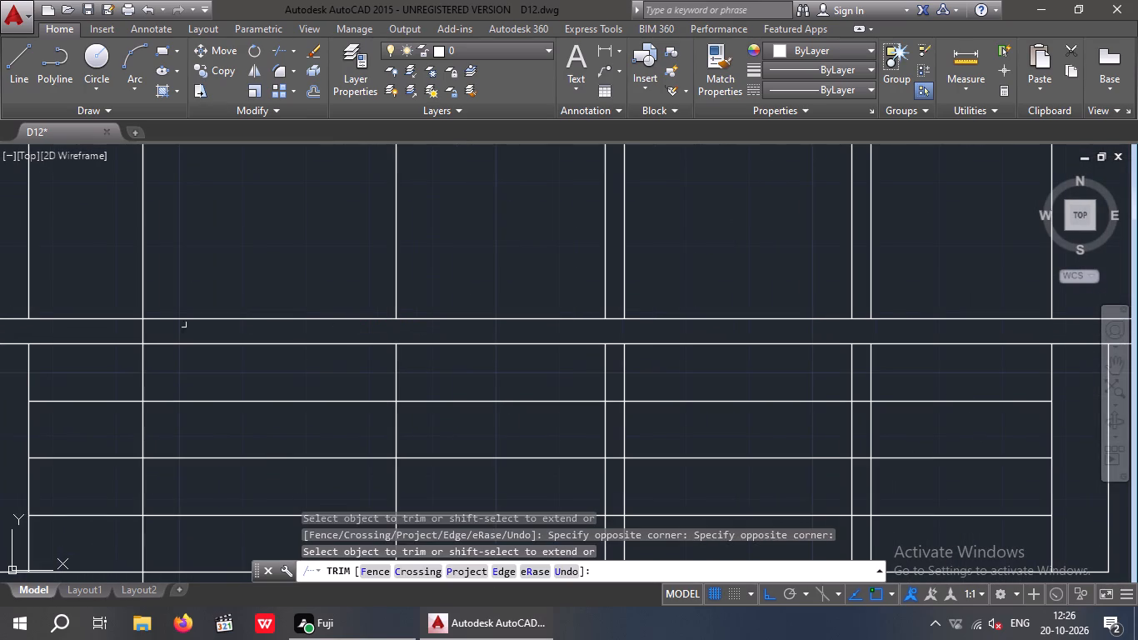
pyautogui.moveTo(176, 331); pyautogui.dragTo(127, 337)
pyautogui.moveTo(107, 339); pyautogui.dragTo(114, 334)
pyautogui.scroll(-2, 153, 314)
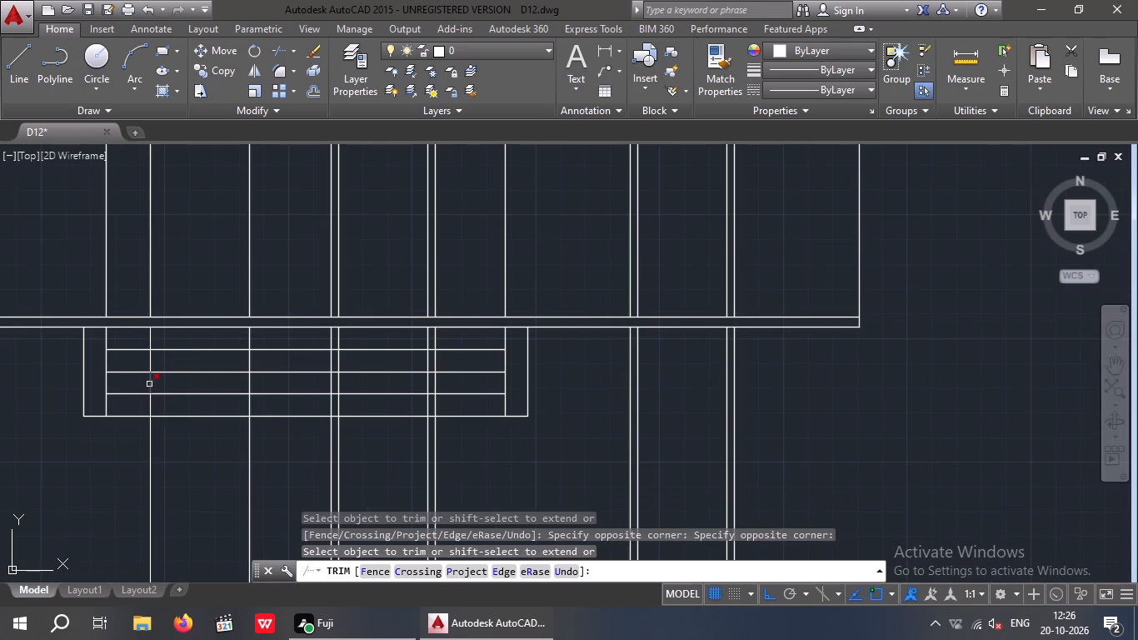
pyautogui.press('Escape')
pyautogui.press('Escape')
# Erase the leftover door and window projection lines hanging below the floor level and steps of the front elevation.
pyautogui.scroll(-2, 90, 391)
pyautogui.moveTo(94, 378); pyautogui.dragTo(152, 304, button='middle')
pyautogui.moveTo(457, 389); pyautogui.dragTo(339, 419)
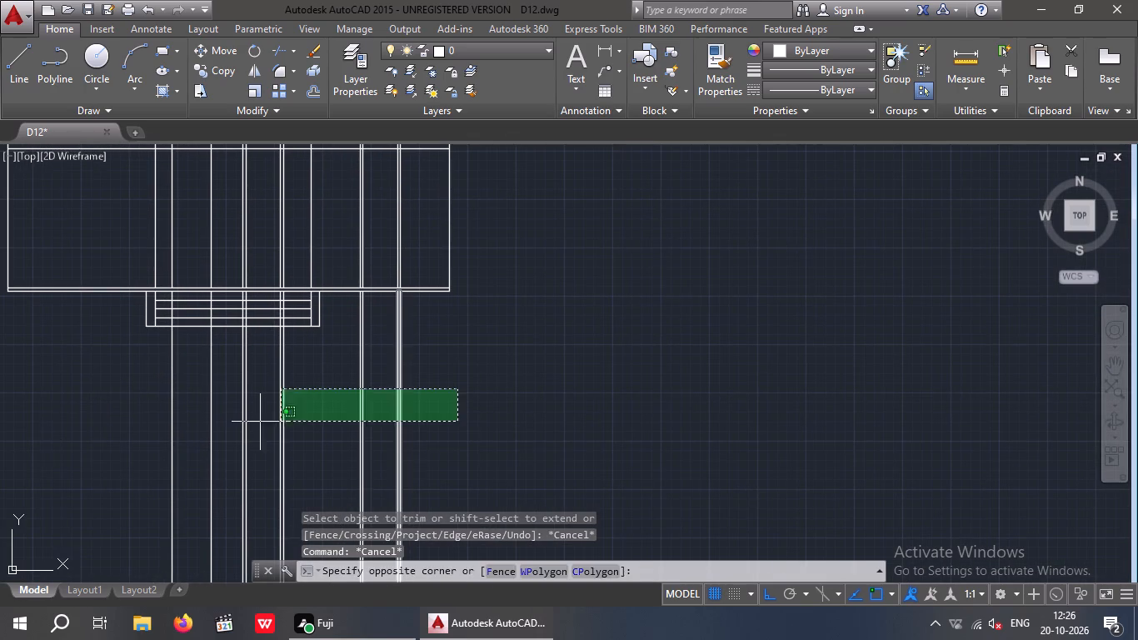
pyautogui.click(52, 428)
pyautogui.press('Delete')
# Offset the upper floor-level line of the front elevation 7' upward to mark the door and window head height.
pyautogui.scroll(-2, 85, 429)
pyautogui.moveTo(161, 455); pyautogui.dragTo(189, 468, button='middle')
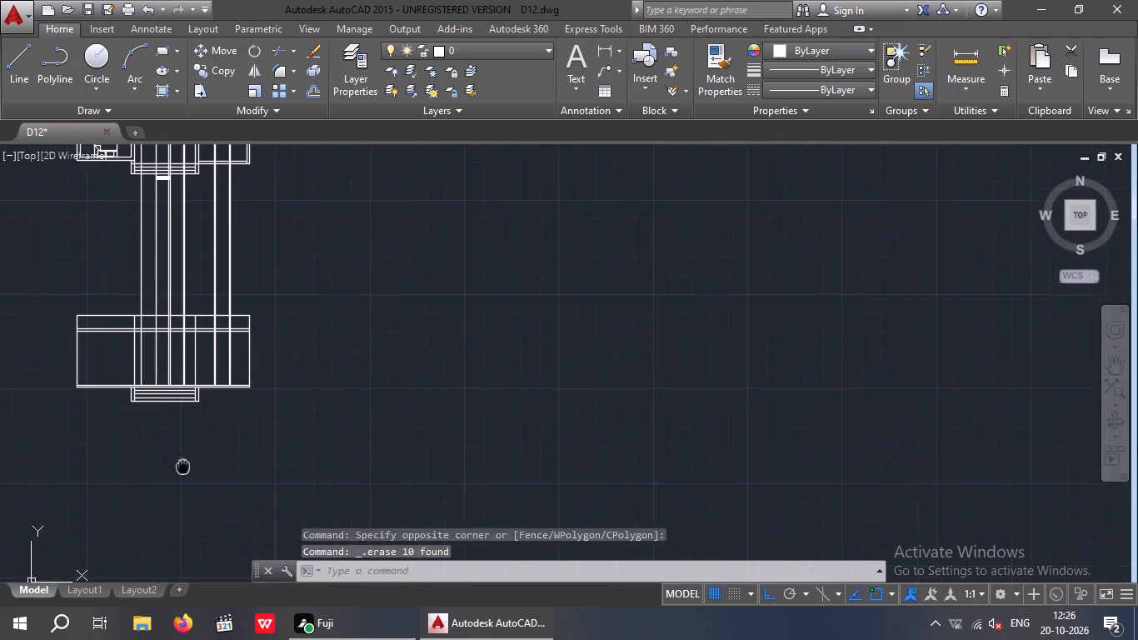
pyautogui.moveTo(189, 468); pyautogui.dragTo(222, 470, button='middle')
pyautogui.scroll(2, 185, 340)
pyautogui.scroll(-1, 242, 382)
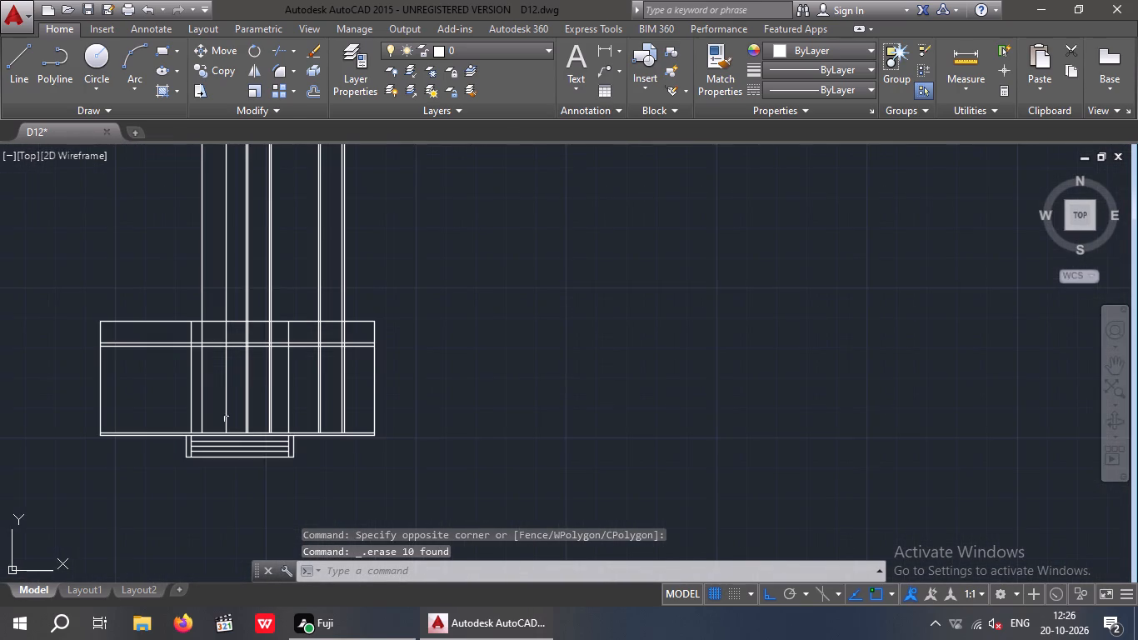
pyautogui.scroll(-2, 239, 377)
pyautogui.scroll(2, 235, 297)
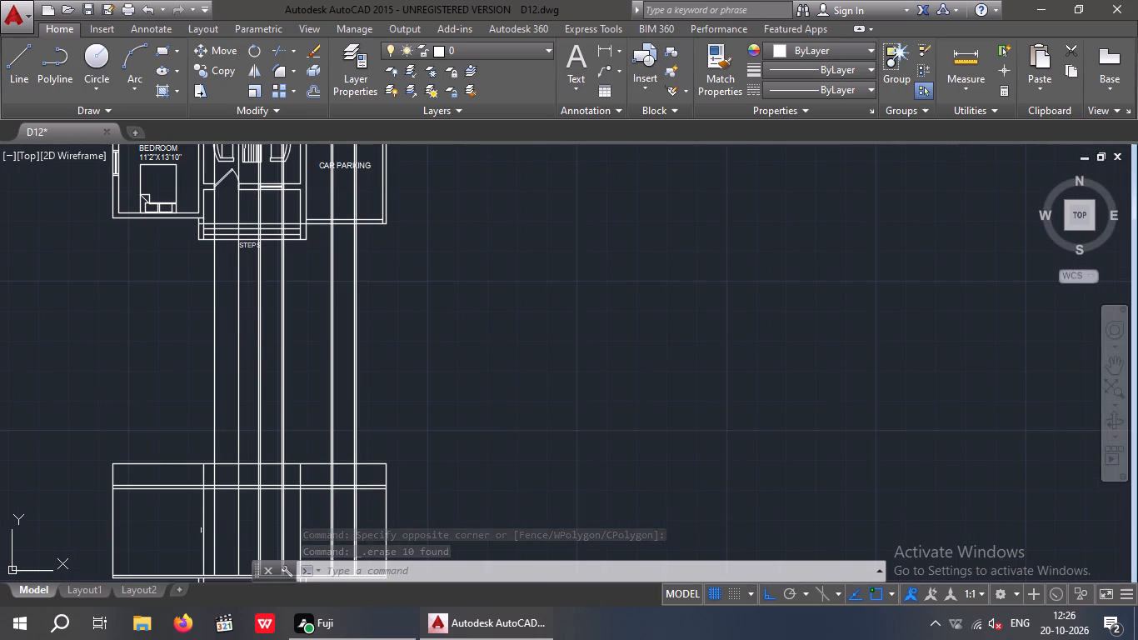
pyautogui.moveTo(257, 507); pyautogui.dragTo(274, 414, button='middle')
pyautogui.press('o')
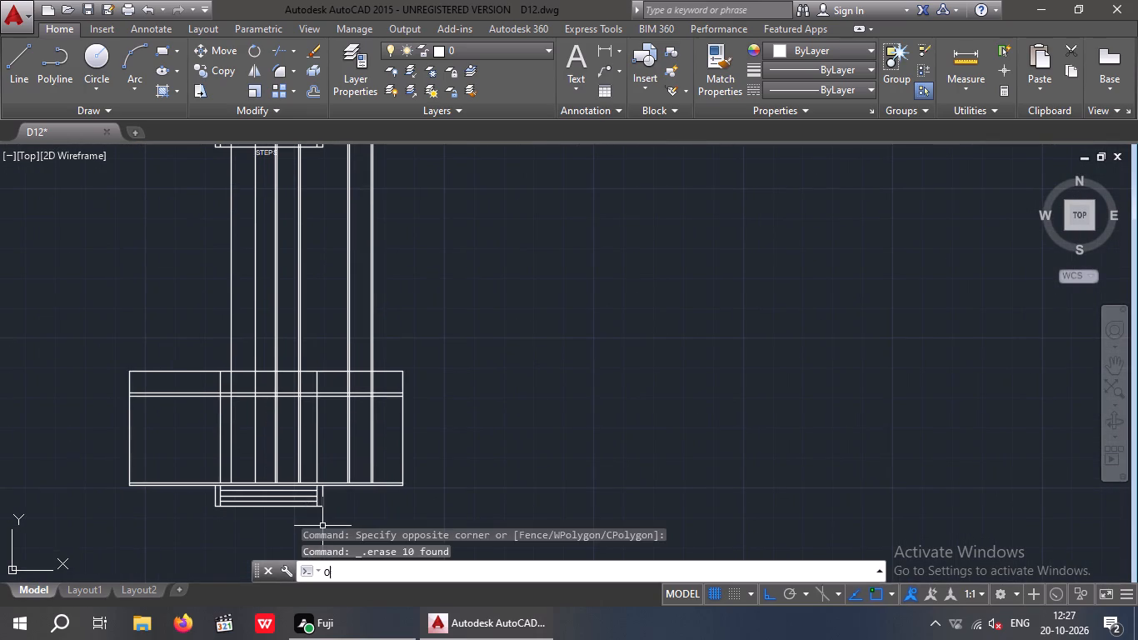
pyautogui.press('Return')
pyautogui.press('7')
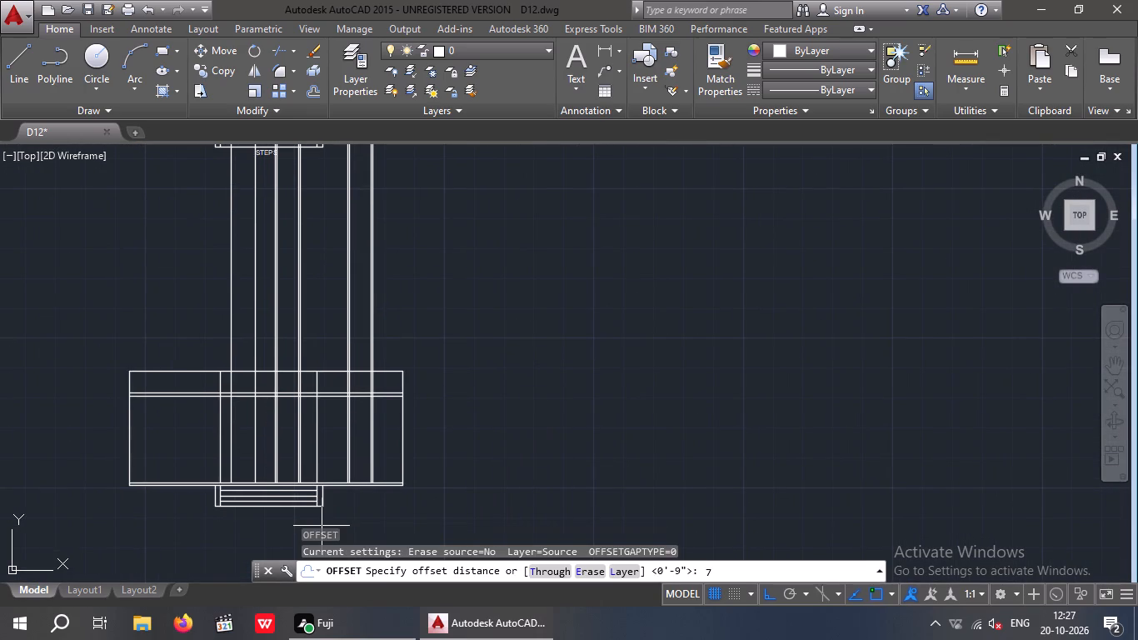
pyautogui.press("'")
pyautogui.press('Return')
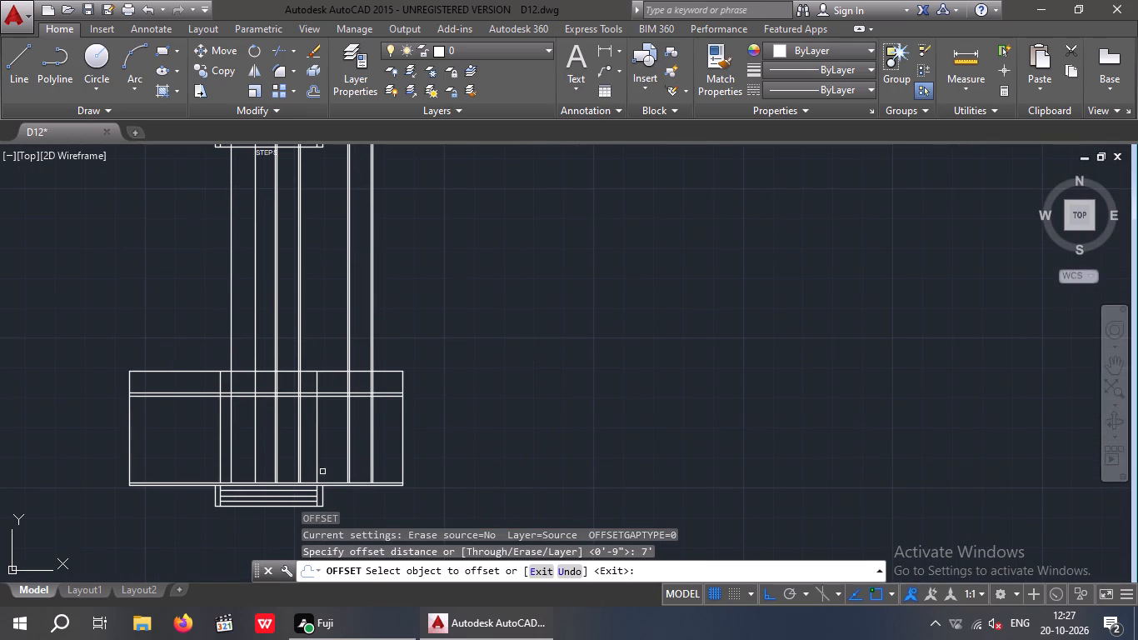
pyautogui.scroll(3, 322, 472)
pyautogui.moveTo(361, 522); pyautogui.dragTo(360, 503)
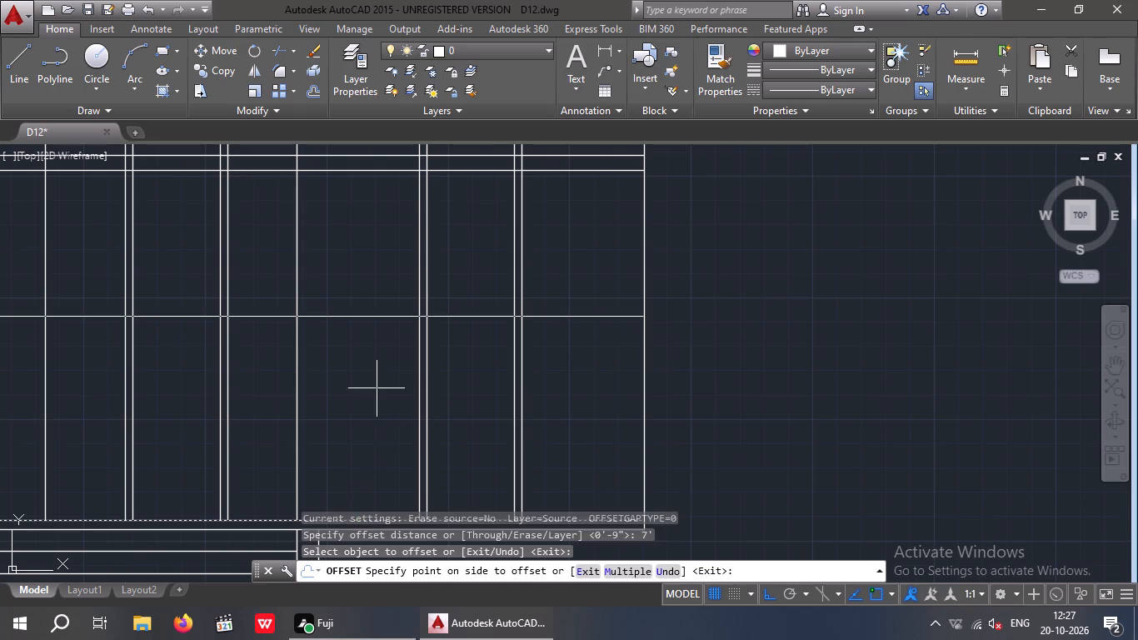
pyautogui.click(377, 387)
pyautogui.scroll(-2, 377, 384)
pyautogui.press('Escape')
pyautogui.press('Escape')
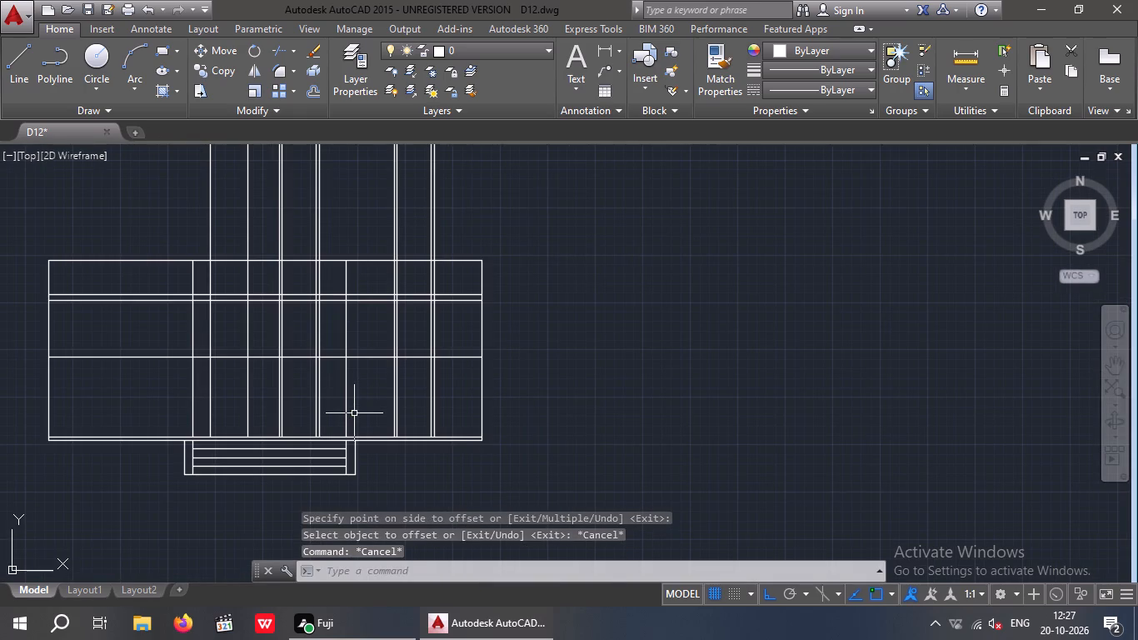
# Trim the 7' head line between and beside the openings, from the wall line beside the door to the elevation's far end, keeping the door and window heads.
pyautogui.press('t')
pyautogui.press('r')
pyautogui.press('space')
pyautogui.press('space')
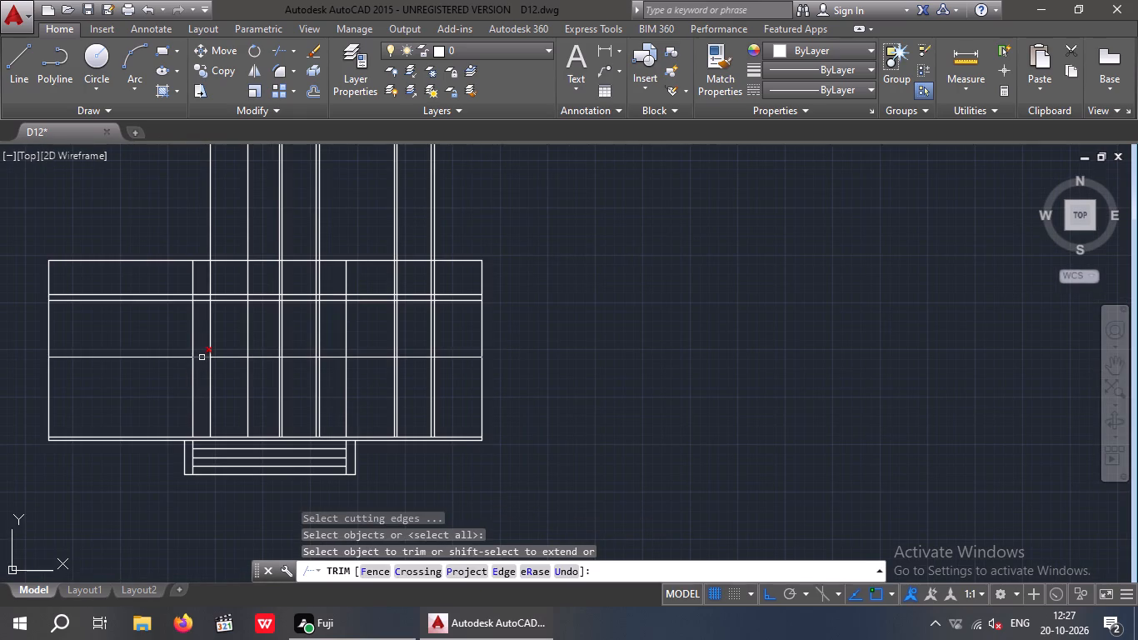
pyautogui.click(202, 357)
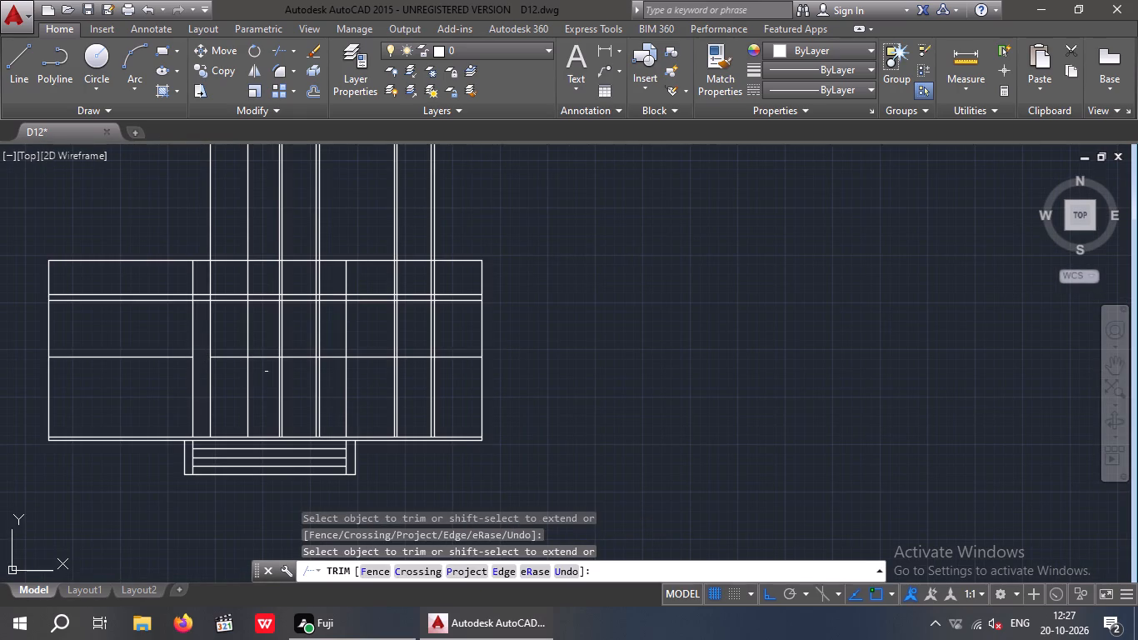
pyautogui.scroll(-1, 263, 374)
pyautogui.moveTo(269, 414); pyautogui.dragTo(277, 447, button='middle')
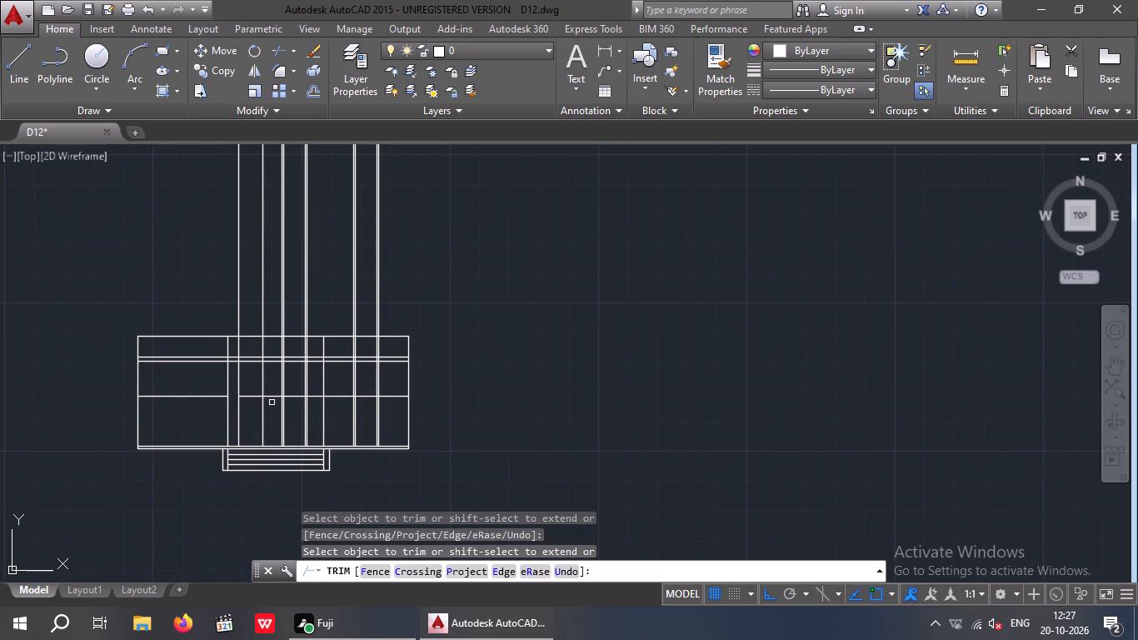
pyautogui.click(272, 397)
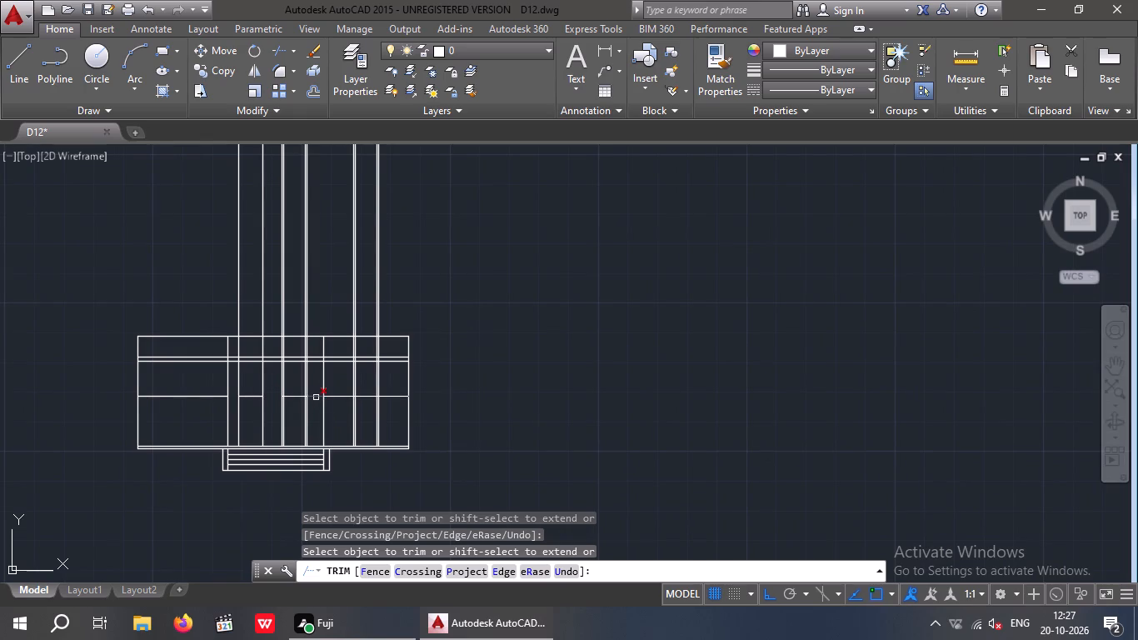
pyautogui.click(316, 397)
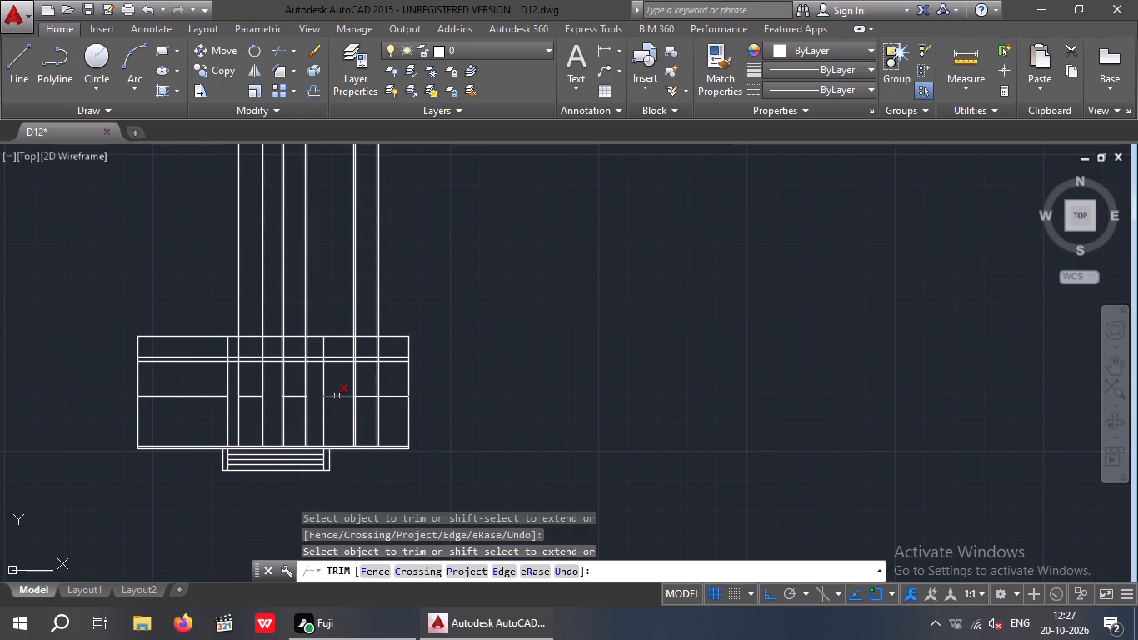
pyautogui.click(337, 396)
pyautogui.click(387, 397)
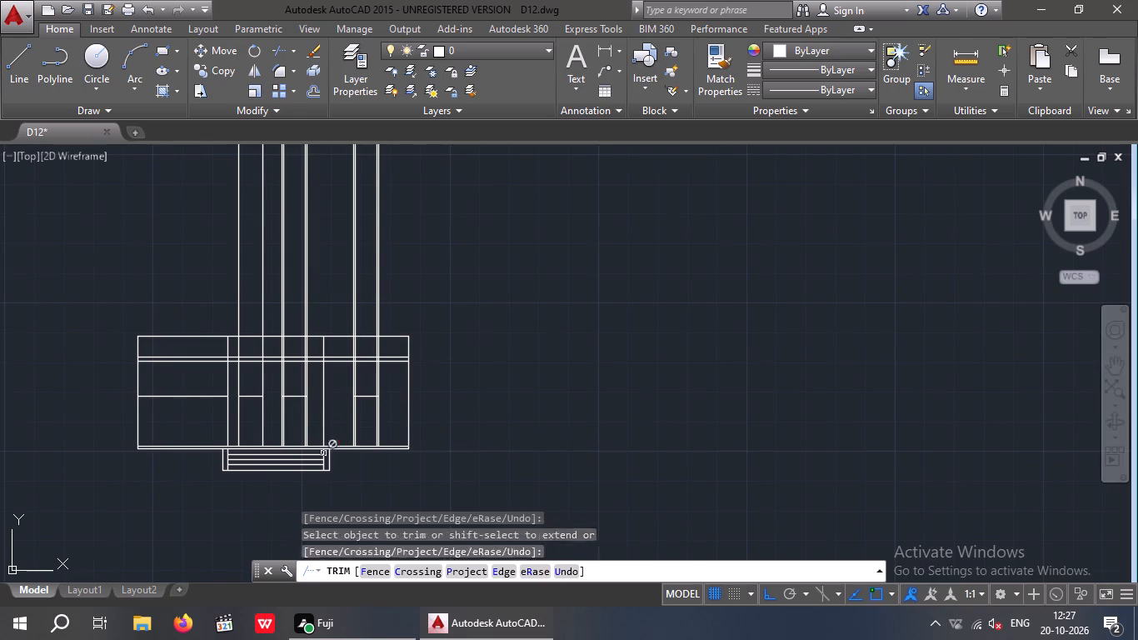
pyautogui.press('Escape')
pyautogui.press('Escape')
pyautogui.press('Escape')
pyautogui.press('Escape')
pyautogui.press('Escape')
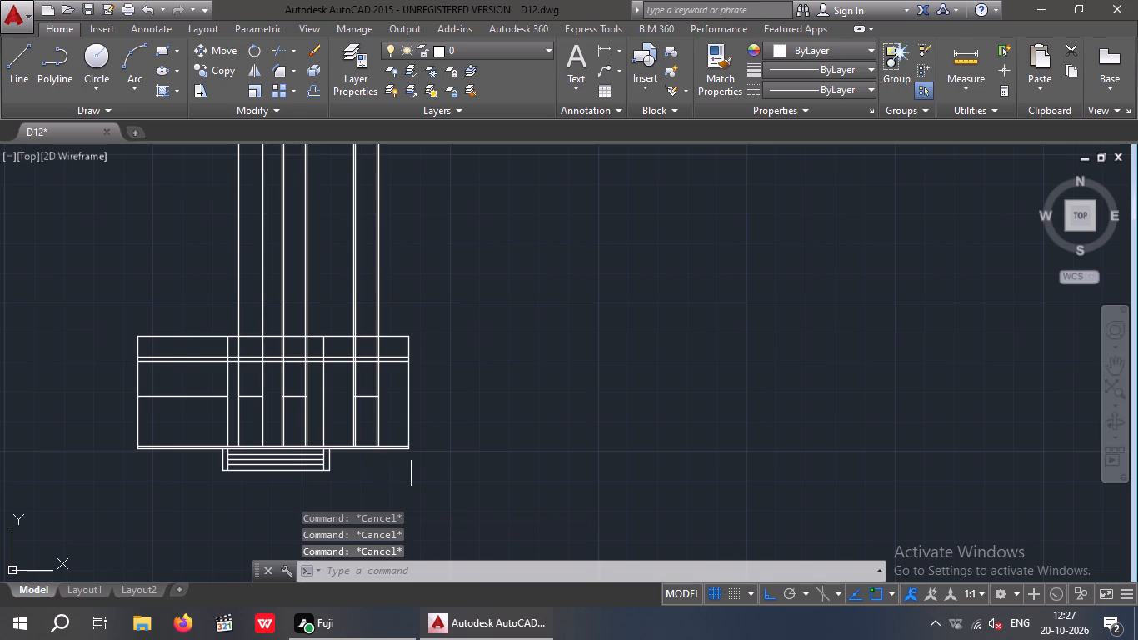
# Offset the head lines of the living hall and car-parking windows 3' downward to form their sills.
pyautogui.press('o')
pyautogui.press('Return')
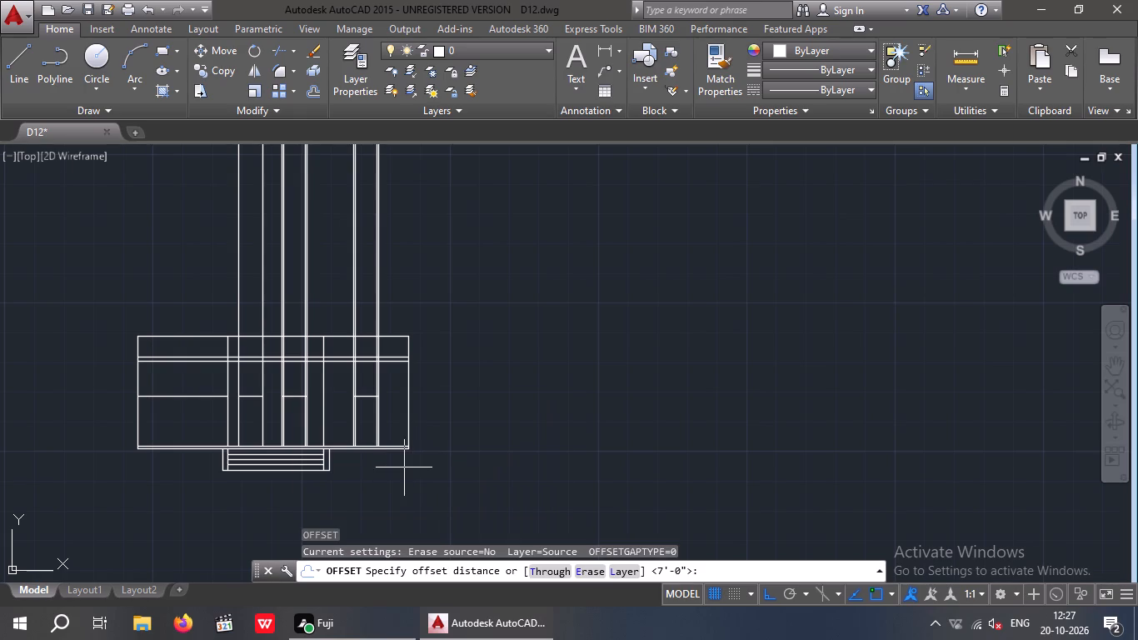
pyautogui.press('3')
pyautogui.press("'")
pyautogui.press('Return')
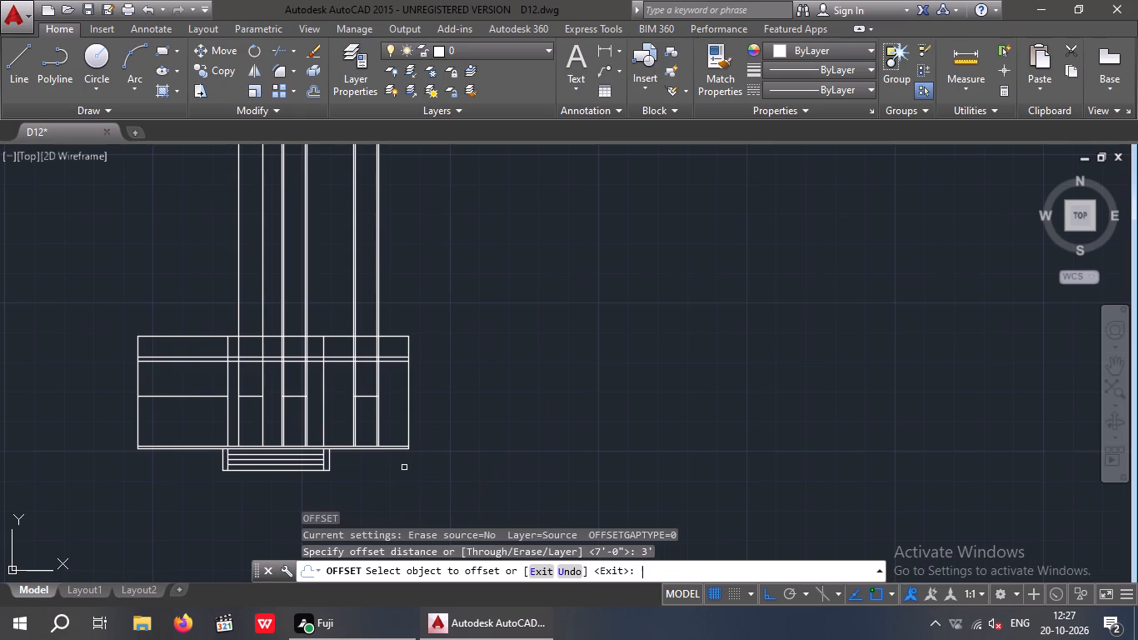
pyautogui.scroll(3, 293, 404)
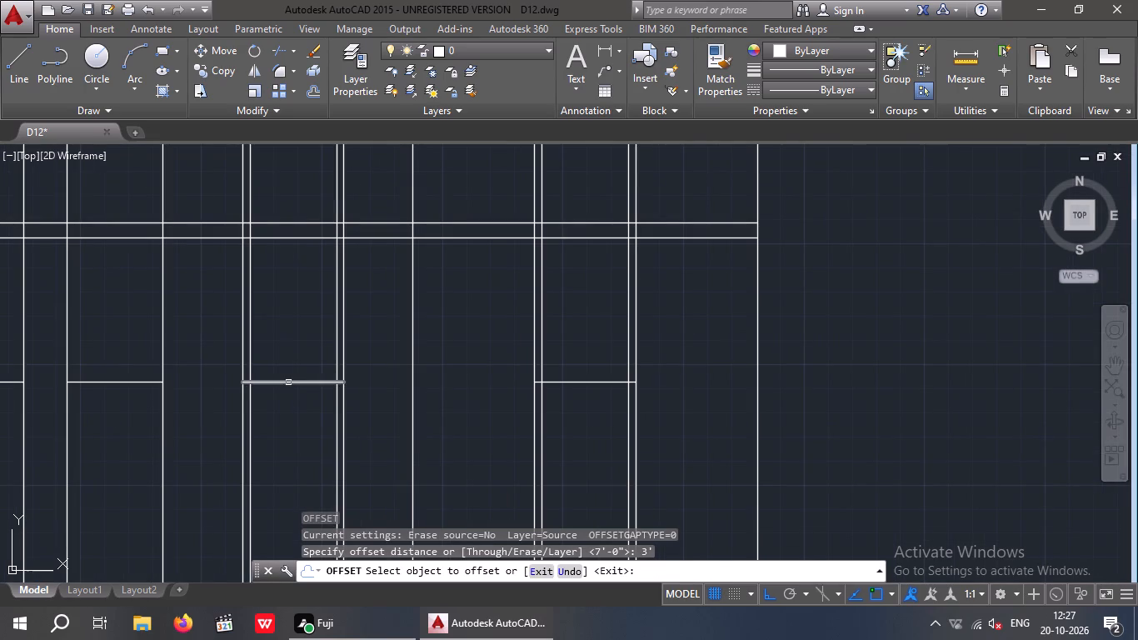
pyautogui.moveTo(288, 382); pyautogui.dragTo(287, 405)
pyautogui.click(287, 457)
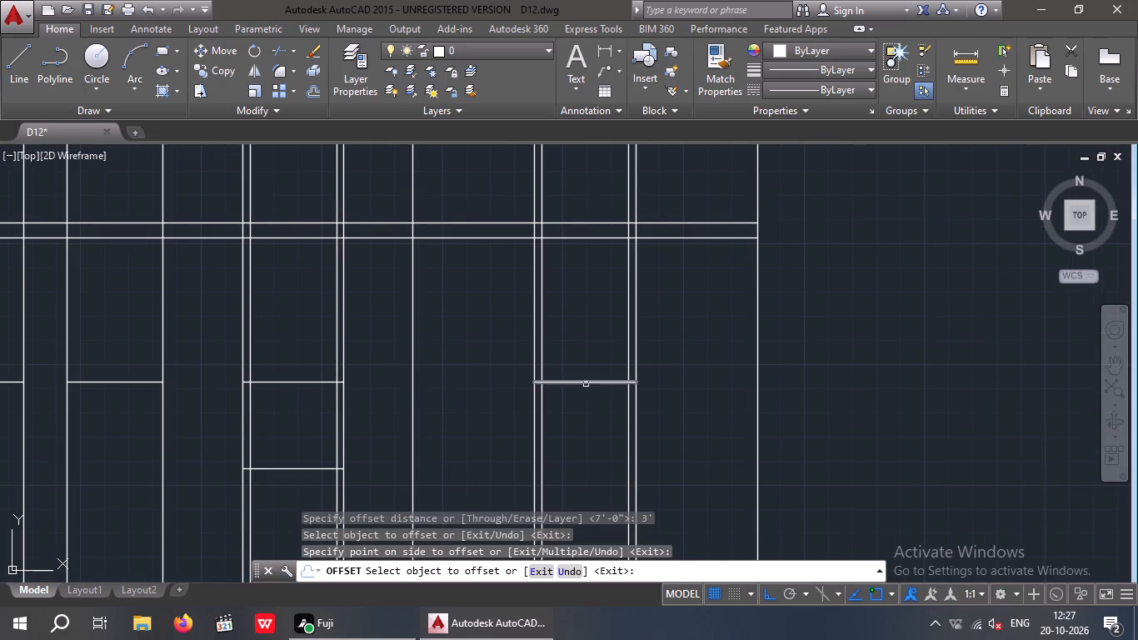
pyautogui.click(586, 384)
pyautogui.click(578, 442)
pyautogui.press('Escape')
pyautogui.press('Escape')
pyautogui.press('Escape')
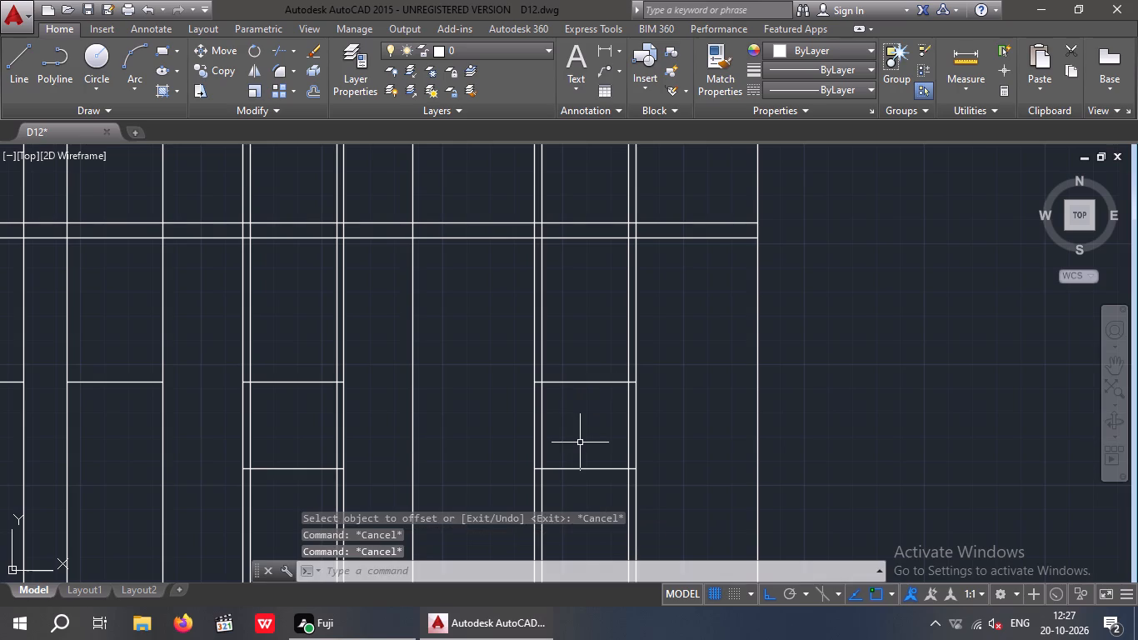
# Trim the car-parking window's projection lines above its head and below its sill.
pyautogui.write('TR')
pyautogui.press('space')
pyautogui.press('space')
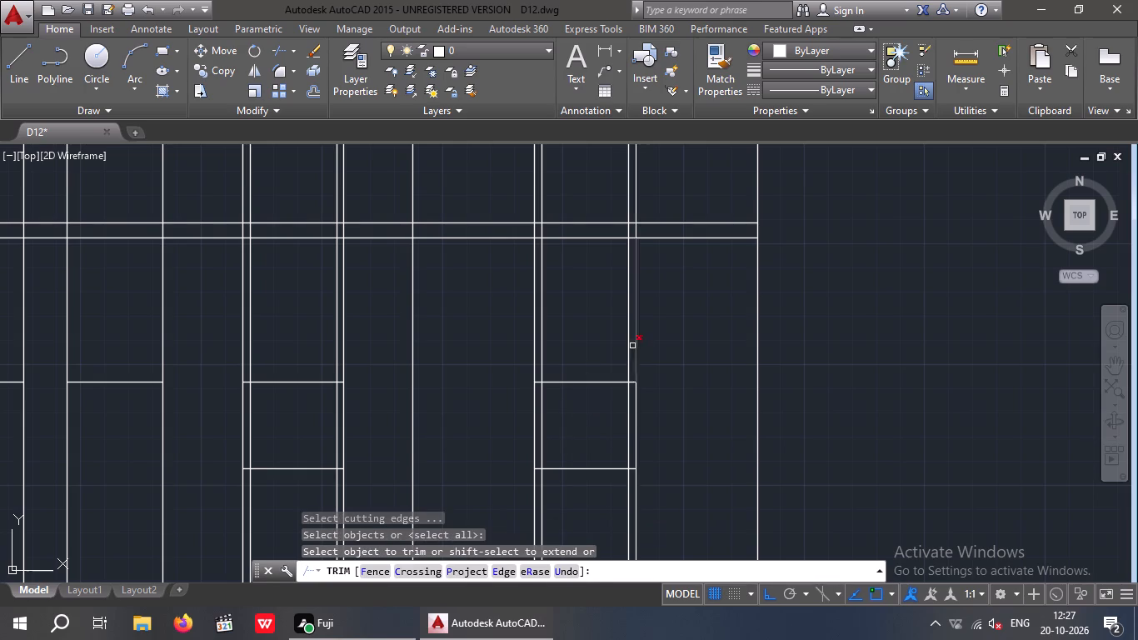
pyautogui.moveTo(660, 359); pyautogui.dragTo(660, 339, button='middle')
pyautogui.scroll(2, 662, 349)
pyautogui.moveTo(678, 258); pyautogui.dragTo(481, 306)
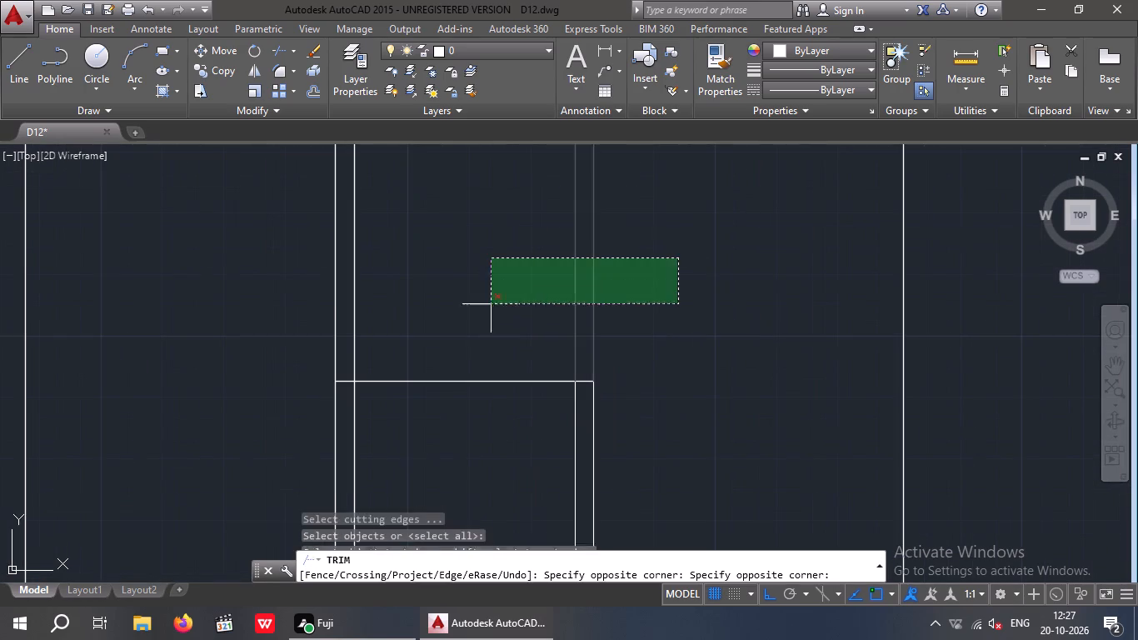
pyautogui.moveTo(481, 306); pyautogui.dragTo(471, 306)
pyautogui.click(267, 306)
pyautogui.scroll(-3, 307, 288)
pyautogui.scroll(2, 346, 420)
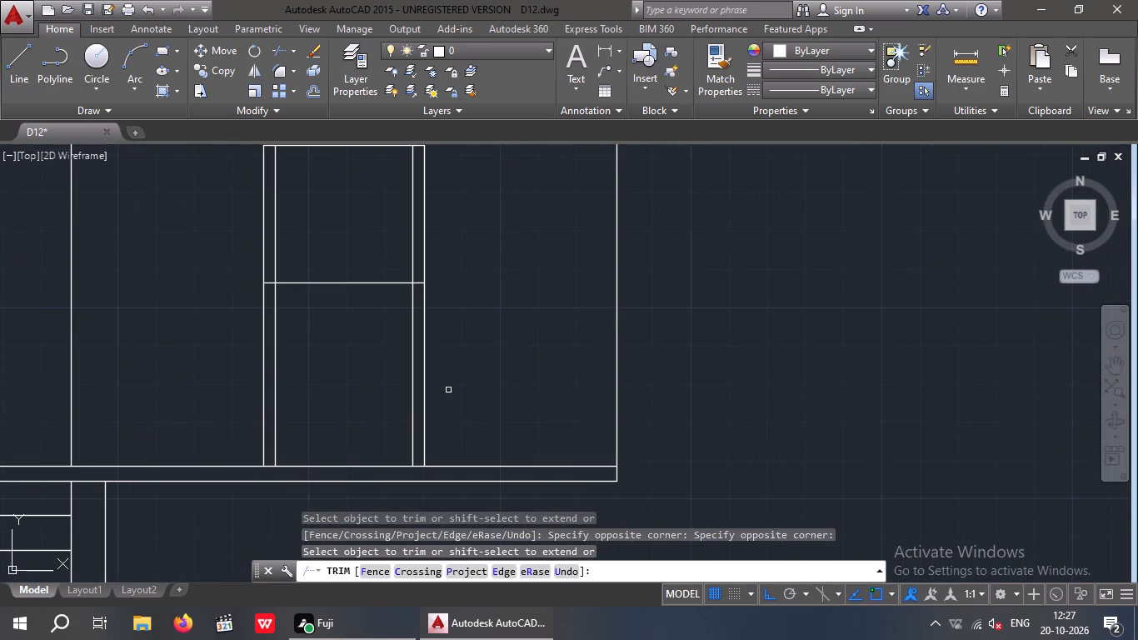
pyautogui.moveTo(468, 357); pyautogui.dragTo(235, 417)
pyautogui.click(137, 411)
# Trim the living hall window's projection lines below its sill and above its head.
pyautogui.moveTo(252, 389); pyautogui.dragTo(522, 416, button='middle')
pyautogui.scroll(-2, 517, 418)
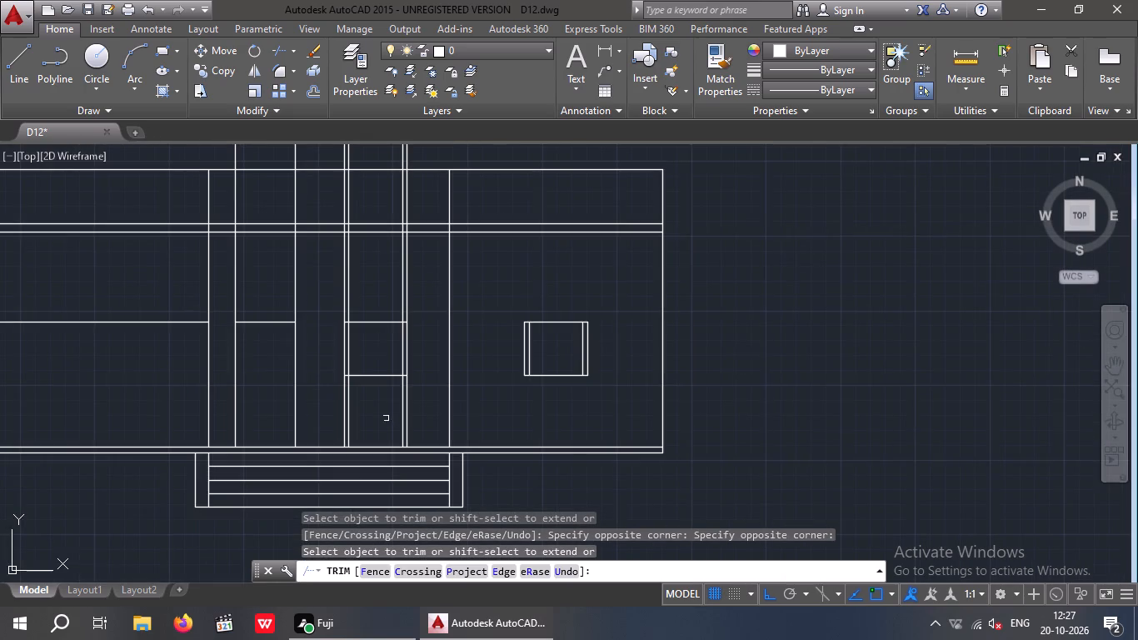
pyautogui.scroll(2, 386, 415)
pyautogui.moveTo(457, 387); pyautogui.dragTo(288, 445)
pyautogui.moveTo(187, 450); pyautogui.dragTo(204, 452)
pyautogui.moveTo(311, 420); pyautogui.dragTo(363, 551, button='middle')
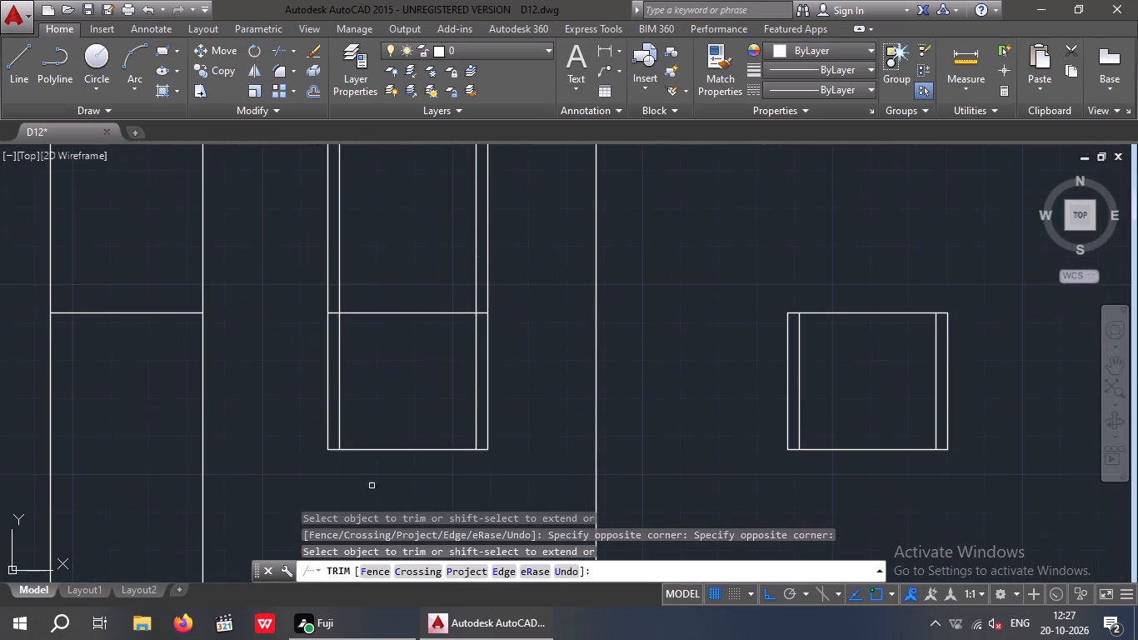
pyautogui.moveTo(517, 240); pyautogui.dragTo(356, 300)
pyautogui.click(285, 297)
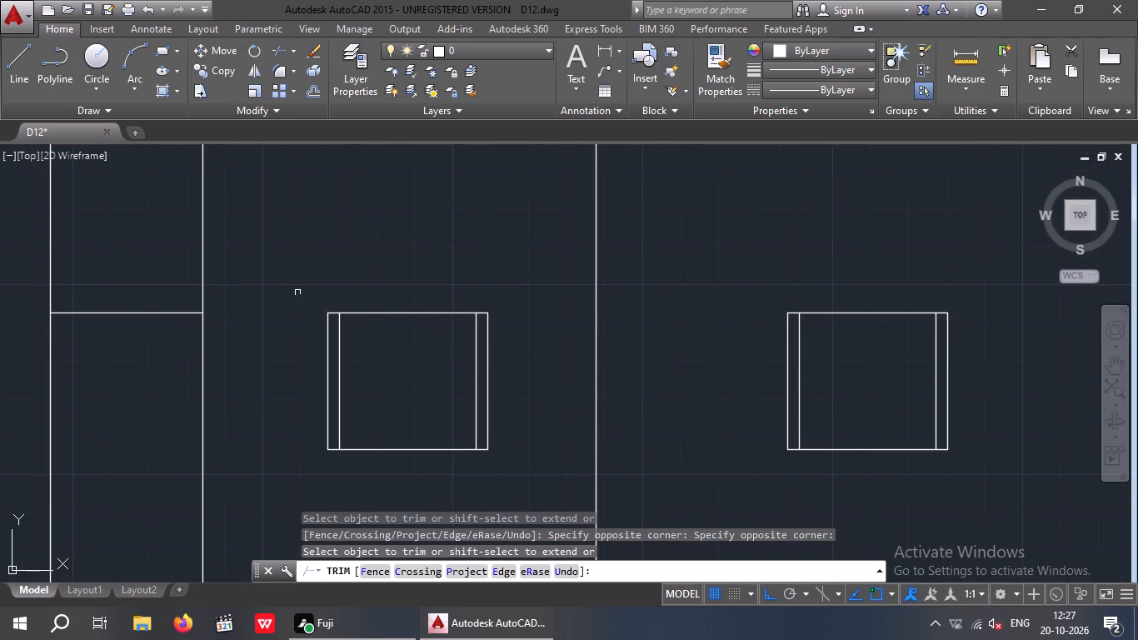
# Trim both entrance door projection lines above the door head.
pyautogui.scroll(-3, 297, 292)
pyautogui.moveTo(301, 360); pyautogui.dragTo(432, 418, button='middle')
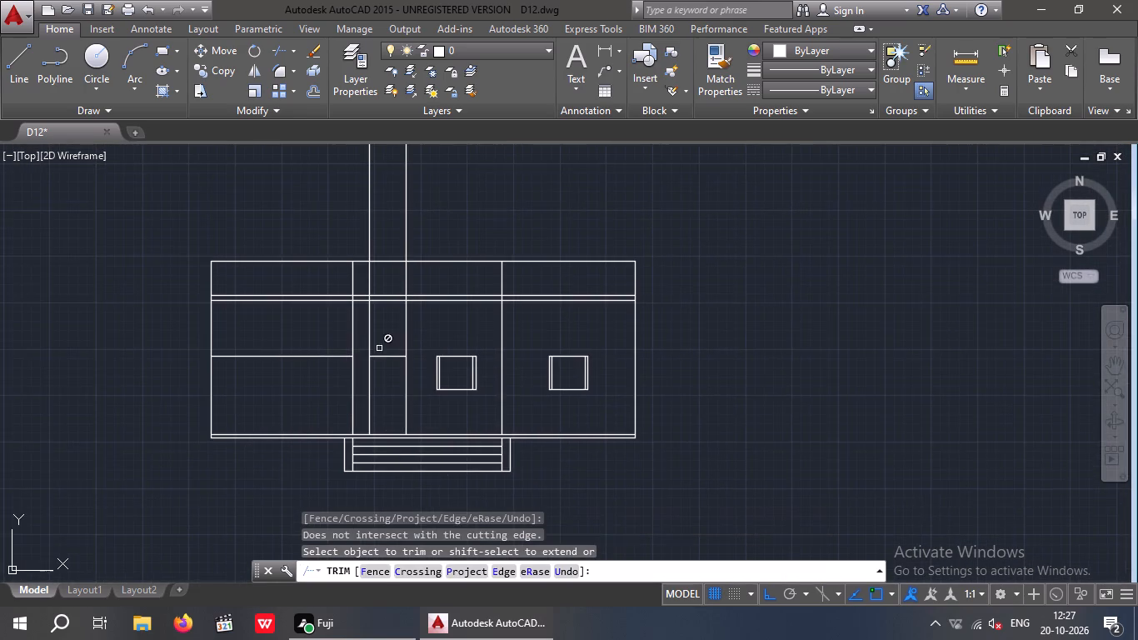
pyautogui.scroll(2, 369, 332)
pyautogui.moveTo(506, 302); pyautogui.dragTo(500, 307)
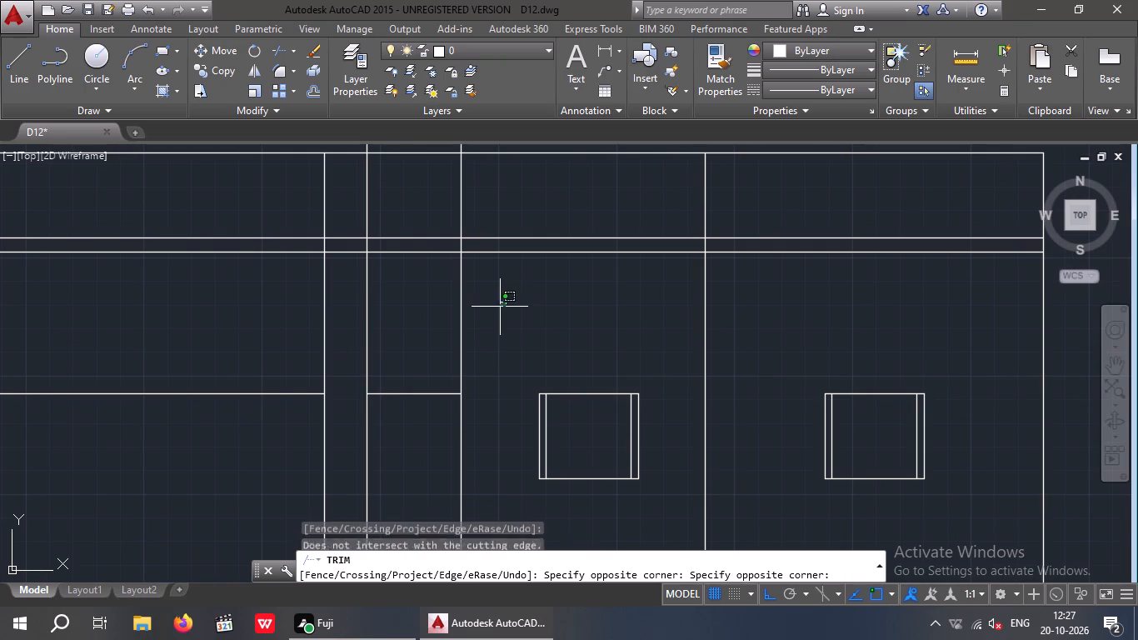
pyautogui.moveTo(500, 307); pyautogui.dragTo(416, 341)
pyautogui.scroll(3, 414, 365)
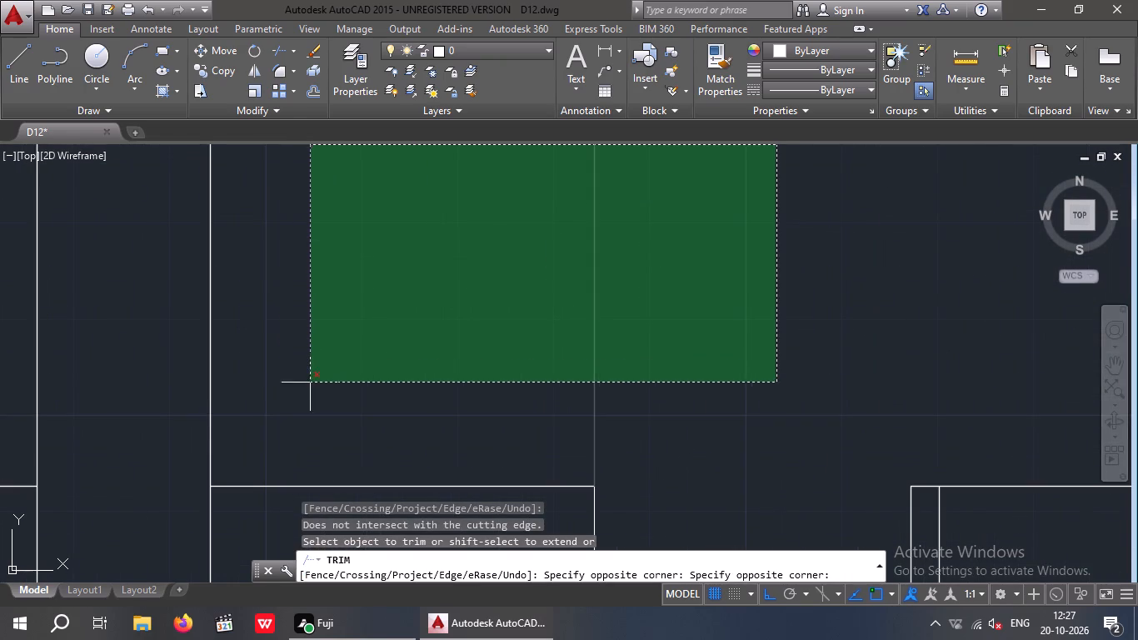
pyautogui.click(153, 402)
pyautogui.scroll(-4, 187, 402)
pyautogui.scroll(-1, 465, 405)
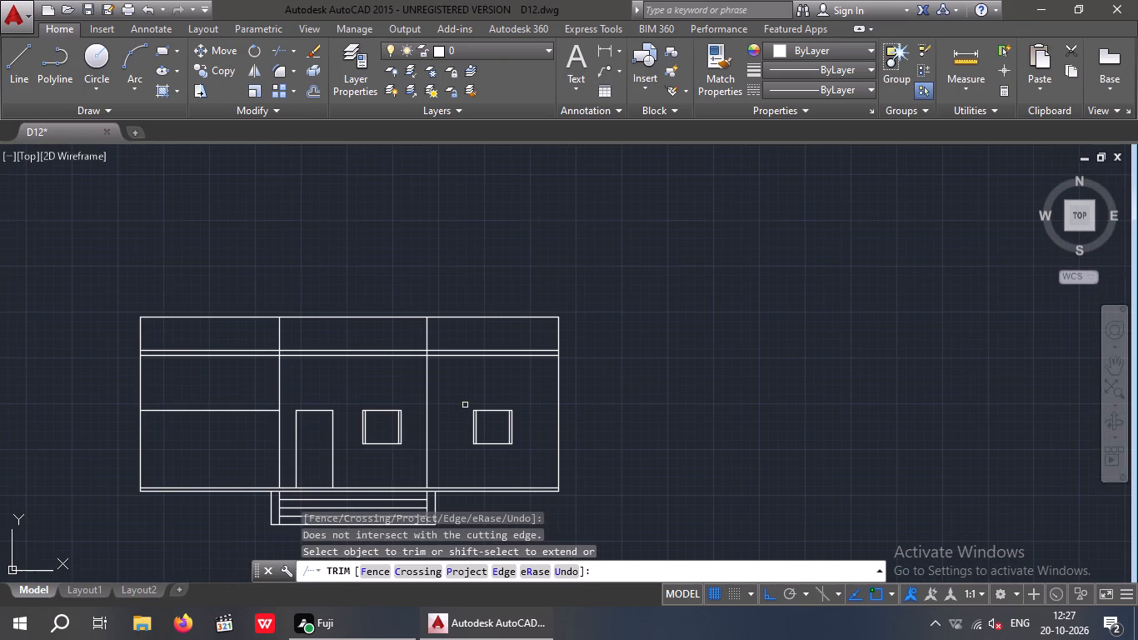
pyautogui.press('Escape')
pyautogui.press('Escape')
# Erase the leftover piece of the 7' head line across the bedroom part of the elevation.
pyautogui.moveTo(435, 443); pyautogui.dragTo(469, 431, button='middle')
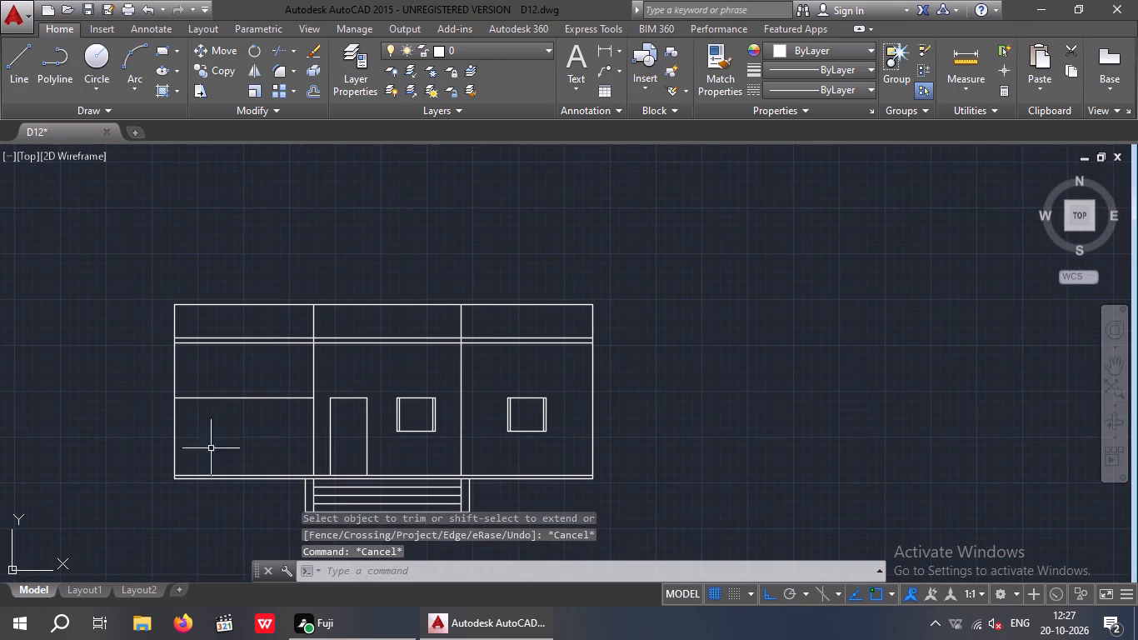
pyautogui.moveTo(249, 445); pyautogui.dragTo(227, 424)
pyautogui.click(200, 389)
pyautogui.press('Delete')
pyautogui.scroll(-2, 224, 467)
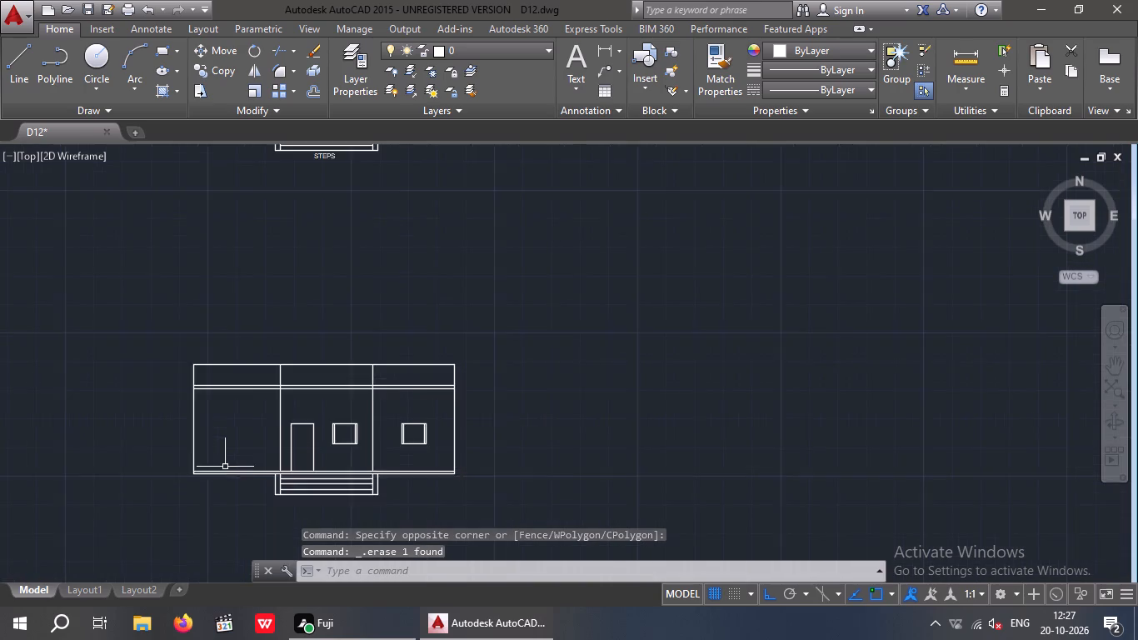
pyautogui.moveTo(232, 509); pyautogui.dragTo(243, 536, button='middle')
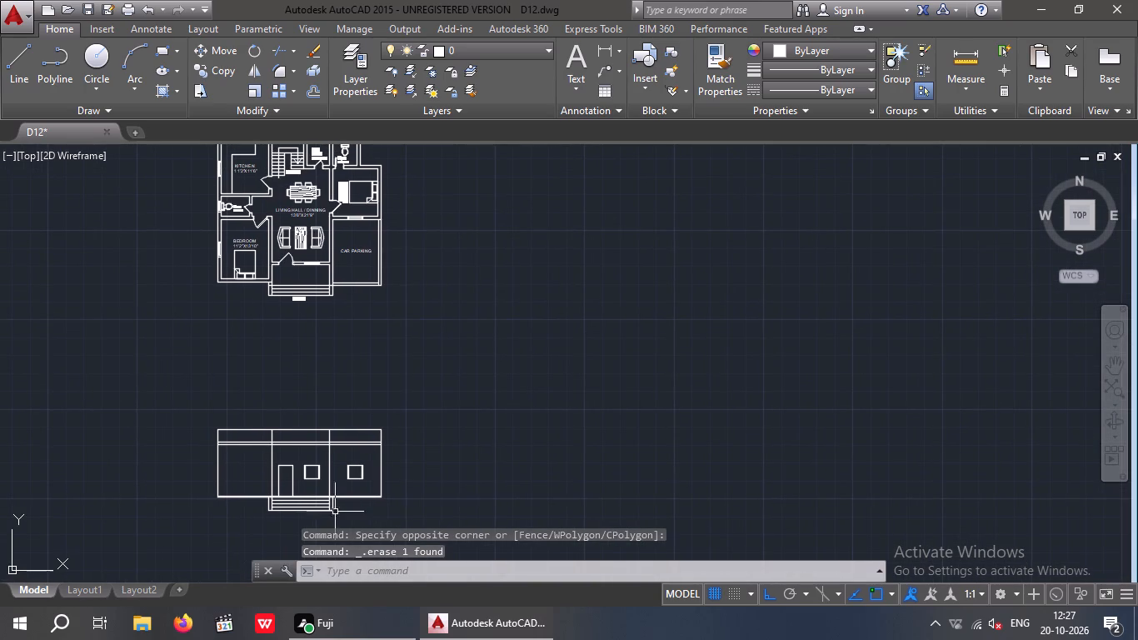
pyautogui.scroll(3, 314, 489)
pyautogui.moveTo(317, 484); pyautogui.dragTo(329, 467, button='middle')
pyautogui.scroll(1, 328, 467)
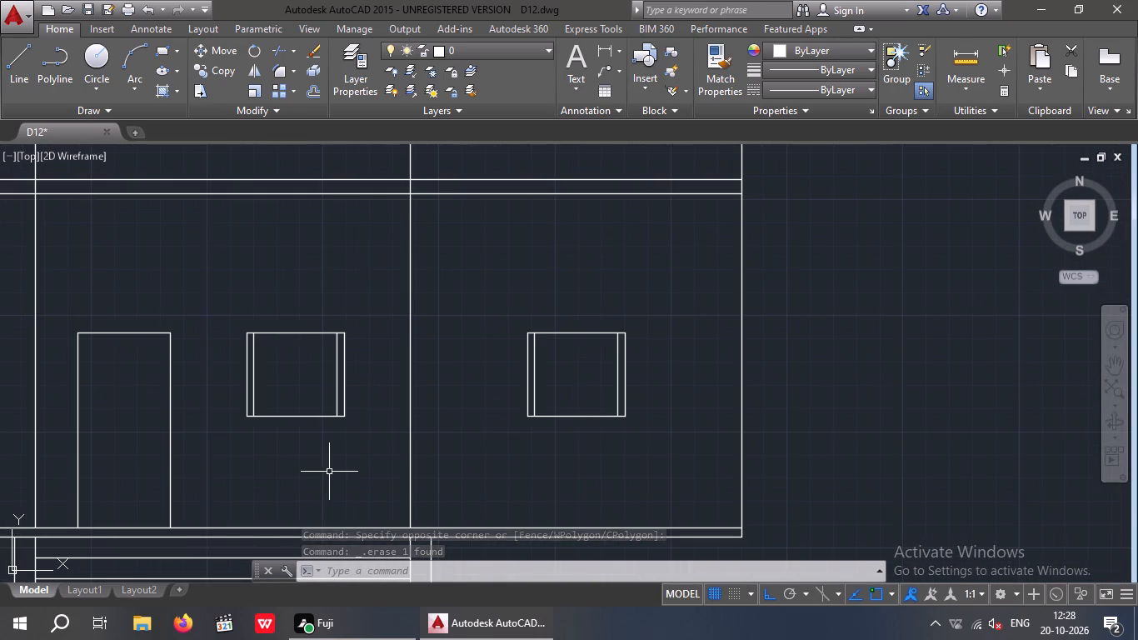
# Offset the head and sill lines of the car-parking and living hall windows 3" inward.
pyautogui.press('o')
pyautogui.press('Return')
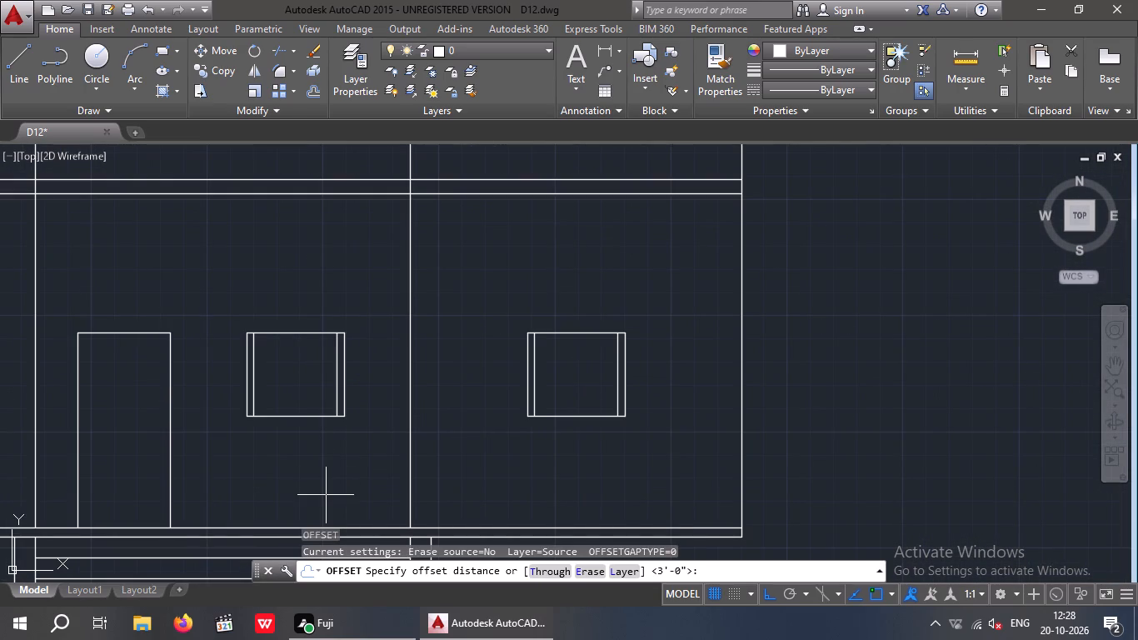
pyautogui.write('36')
pyautogui.press('BackSpace')
pyautogui.hotkey('shift', '"')
pyautogui.press('Return')
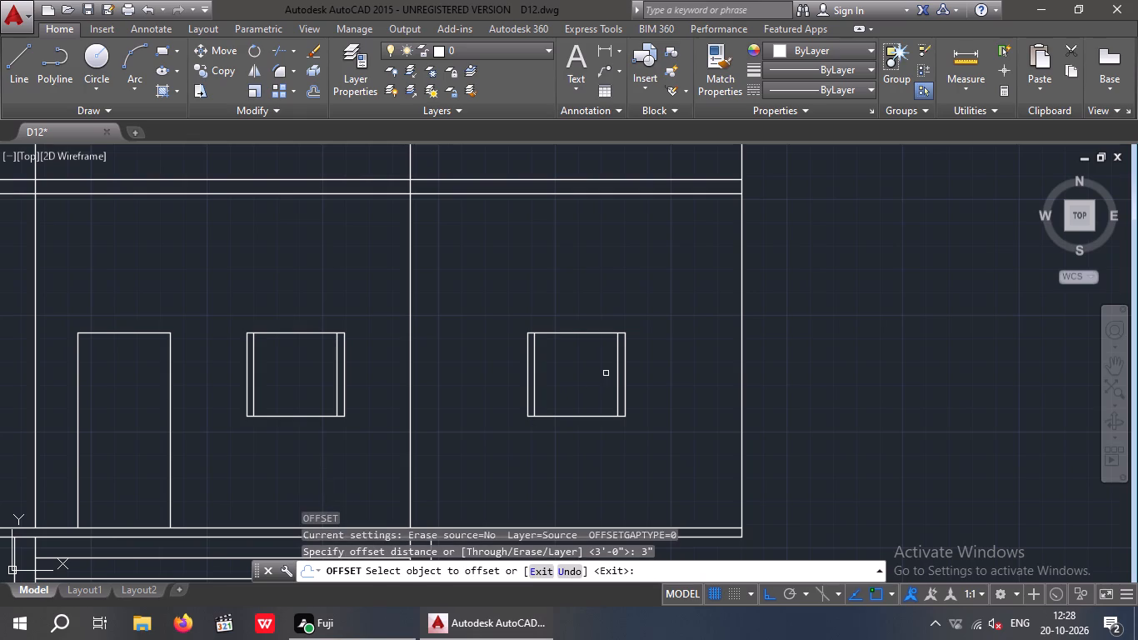
pyautogui.moveTo(571, 333); pyautogui.dragTo(571, 345)
pyautogui.click(576, 357)
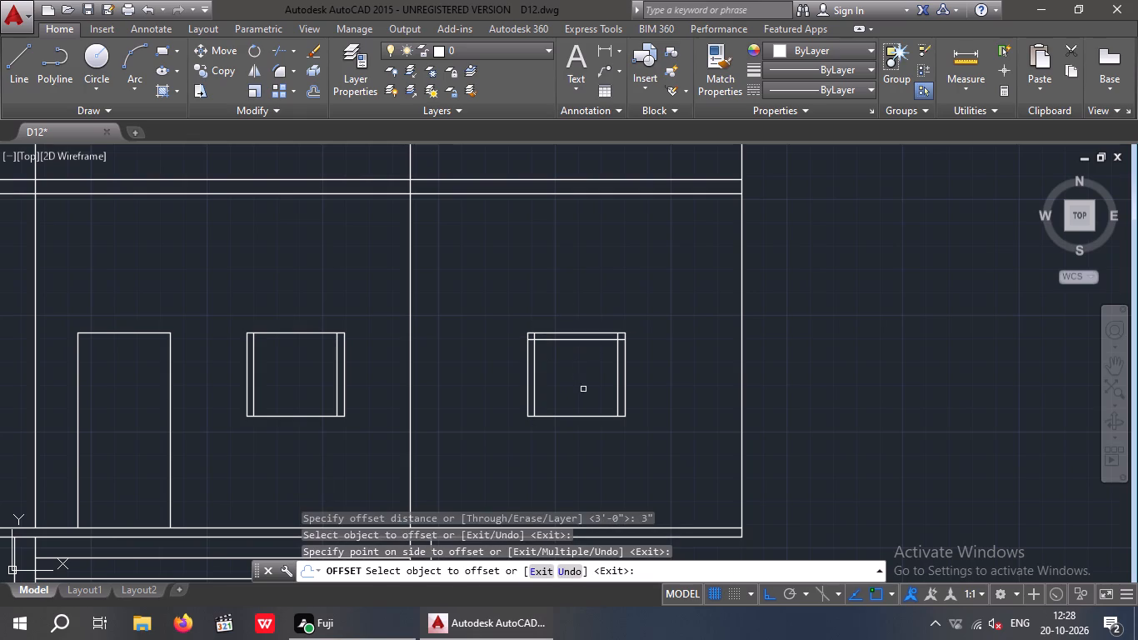
pyautogui.moveTo(578, 418); pyautogui.dragTo(578, 410)
pyautogui.click(582, 382)
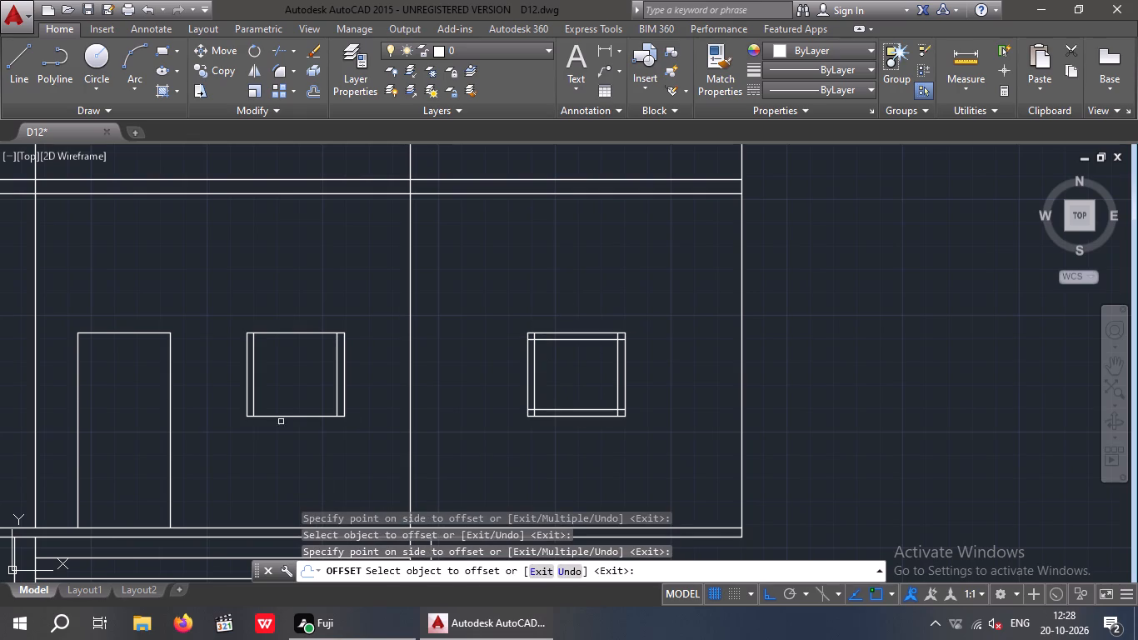
pyautogui.click(282, 417)
pyautogui.click(294, 392)
pyautogui.moveTo(294, 332); pyautogui.dragTo(292, 351)
pyautogui.click(292, 359)
pyautogui.press('Escape')
pyautogui.press('Escape')
pyautogui.press('Escape')
# Trim the overlapping line ends at all four inner frame corners of the living hall window.
pyautogui.press('t')
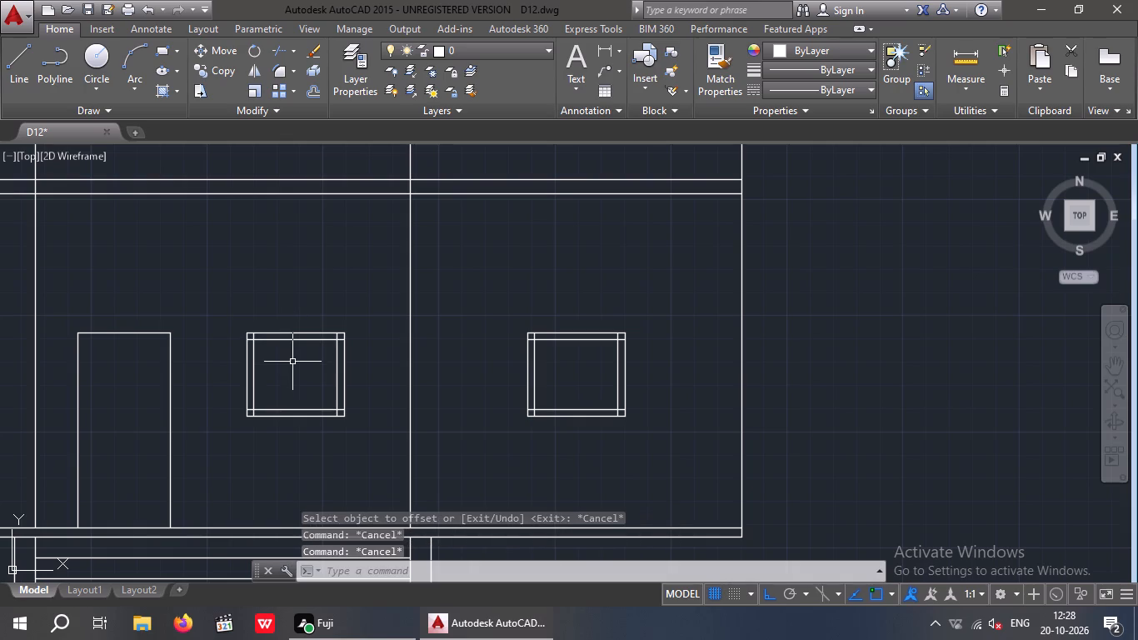
pyautogui.press('r')
pyautogui.press('space')
pyautogui.press('space')
pyautogui.scroll(4, 248, 341)
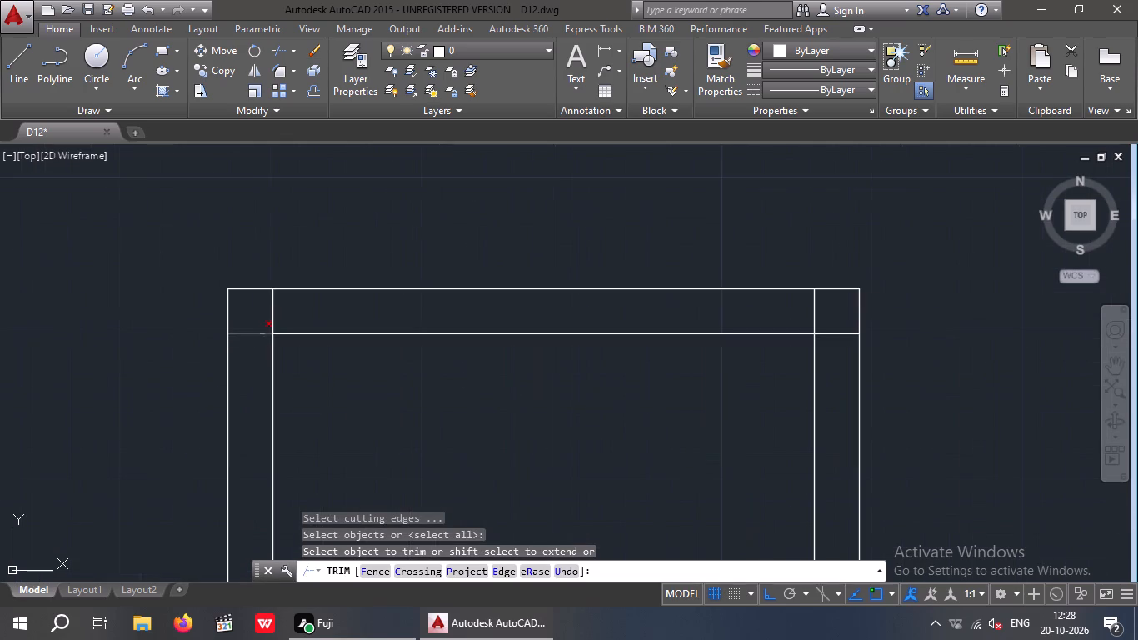
pyautogui.click(272, 314)
pyautogui.click(246, 336)
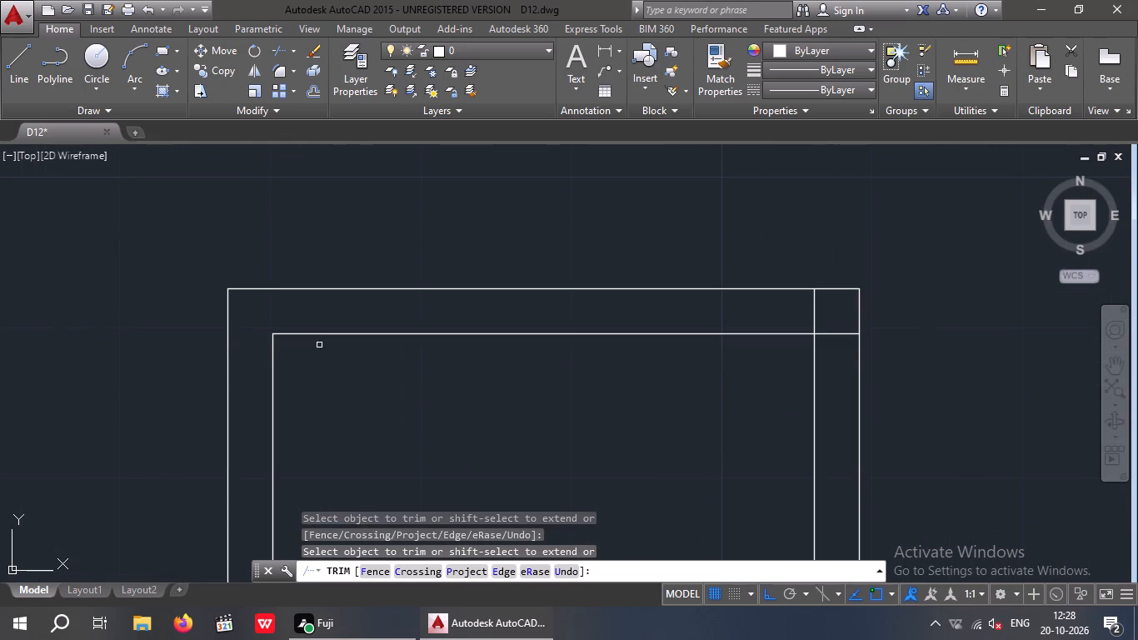
pyautogui.click(813, 310)
pyautogui.click(840, 336)
pyautogui.scroll(-2, 834, 337)
pyautogui.scroll(2, 608, 529)
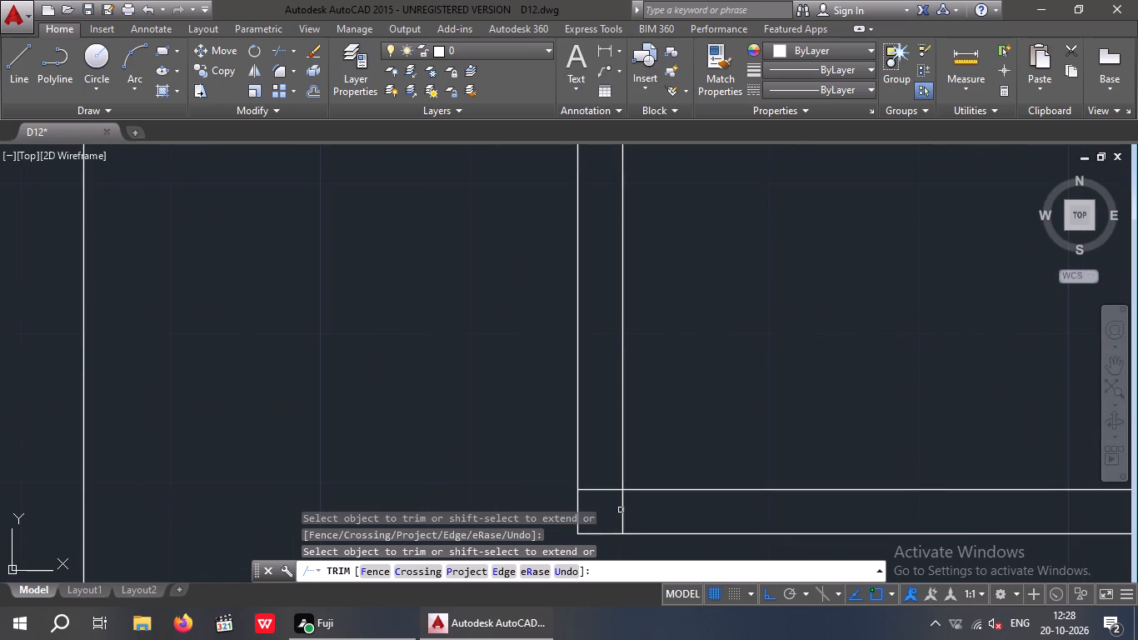
pyautogui.click(623, 508)
pyautogui.click(605, 490)
pyautogui.scroll(-3, 600, 479)
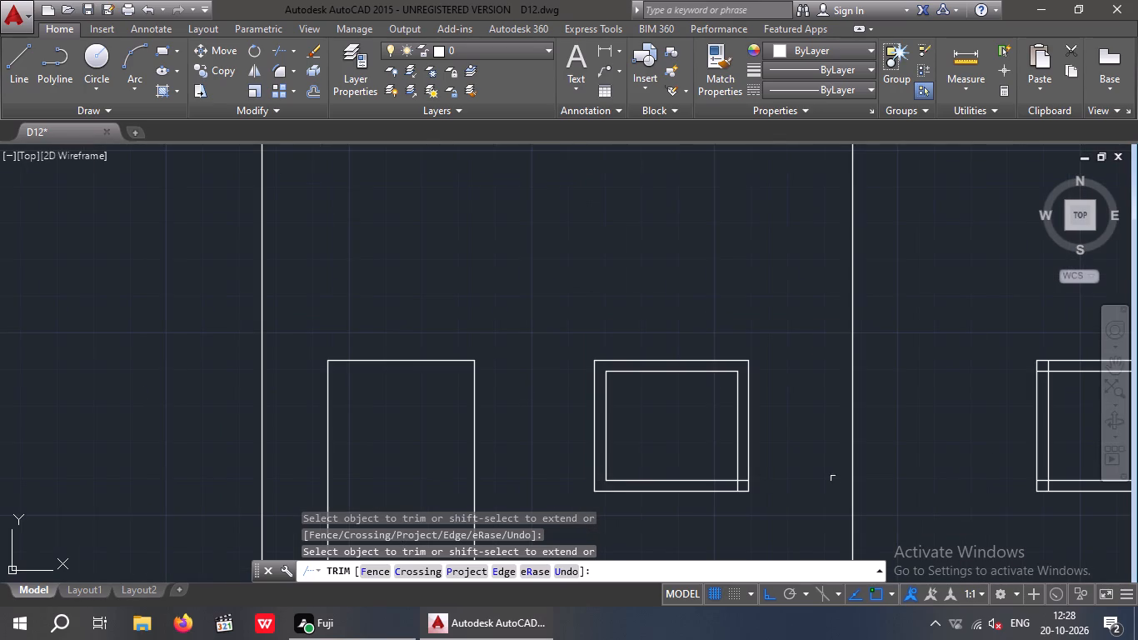
pyautogui.scroll(3, 745, 492)
pyautogui.click(711, 470)
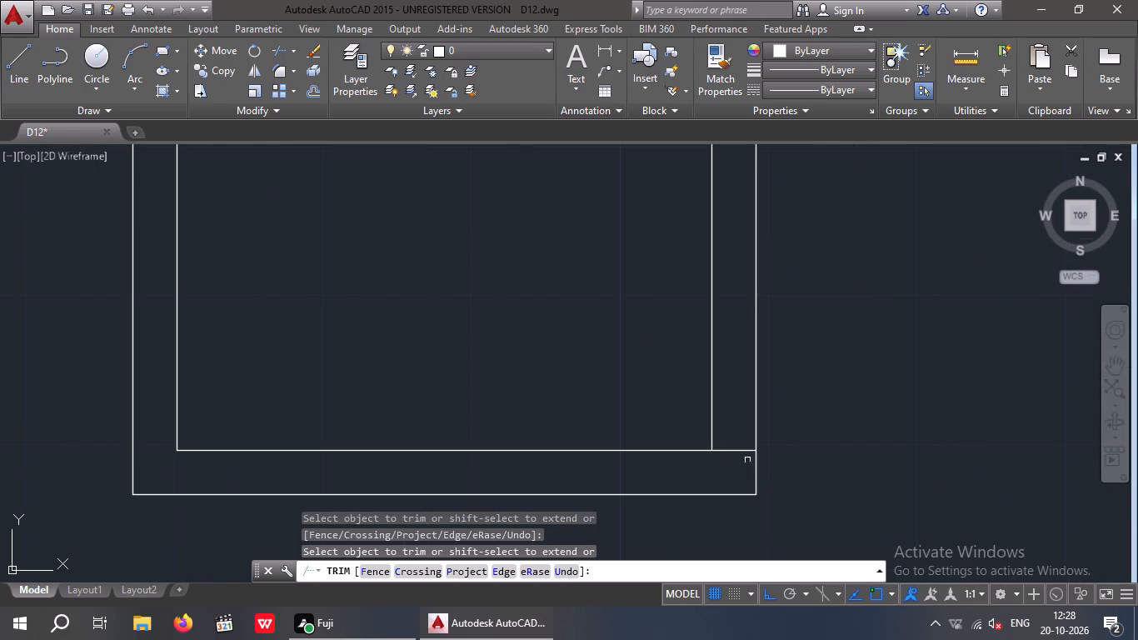
pyautogui.click(739, 452)
# Trim the overlapping line ends at all four inner frame corners of the car-parking window.
pyautogui.scroll(-4, 719, 451)
pyautogui.moveTo(742, 453); pyautogui.dragTo(494, 478, button='middle')
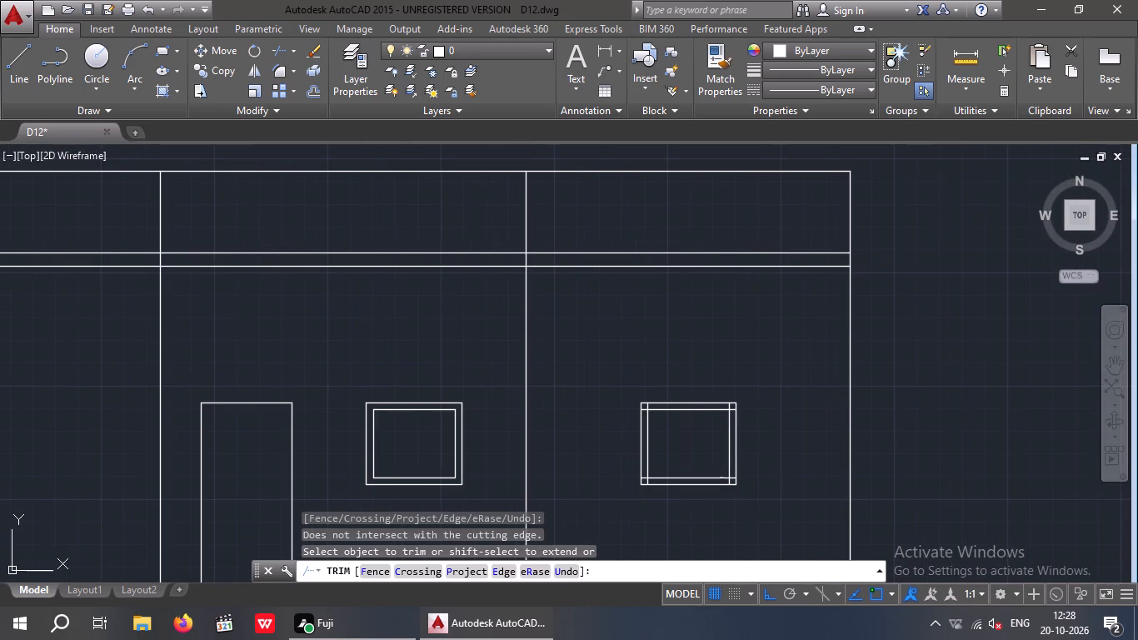
pyautogui.scroll(4, 641, 409)
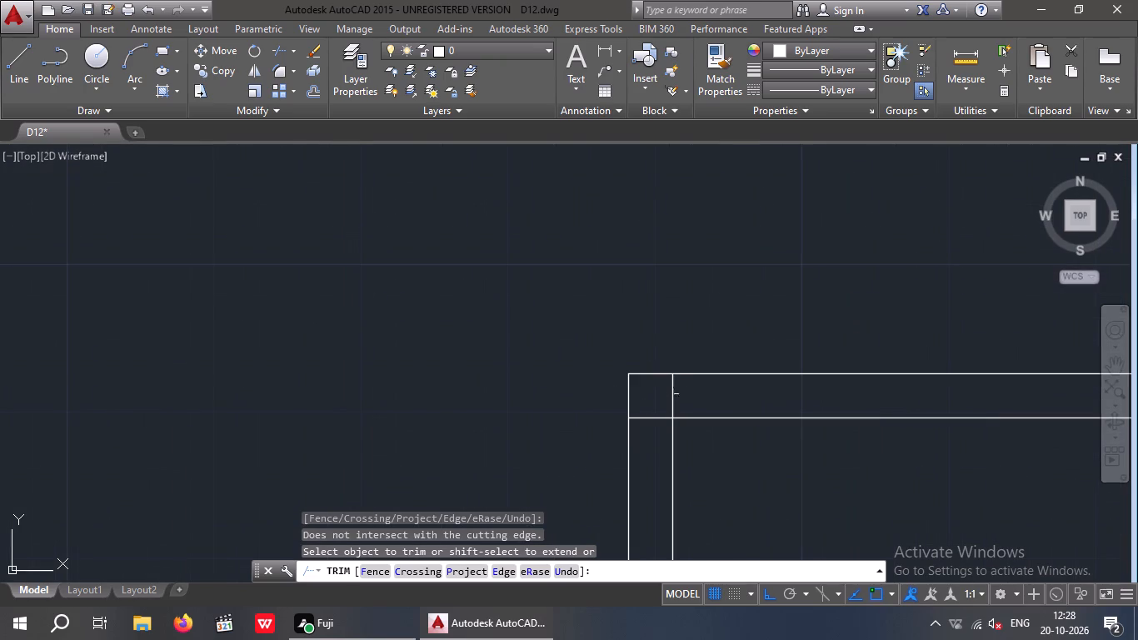
pyautogui.click(673, 392)
pyautogui.click(646, 418)
pyautogui.scroll(-4, 646, 418)
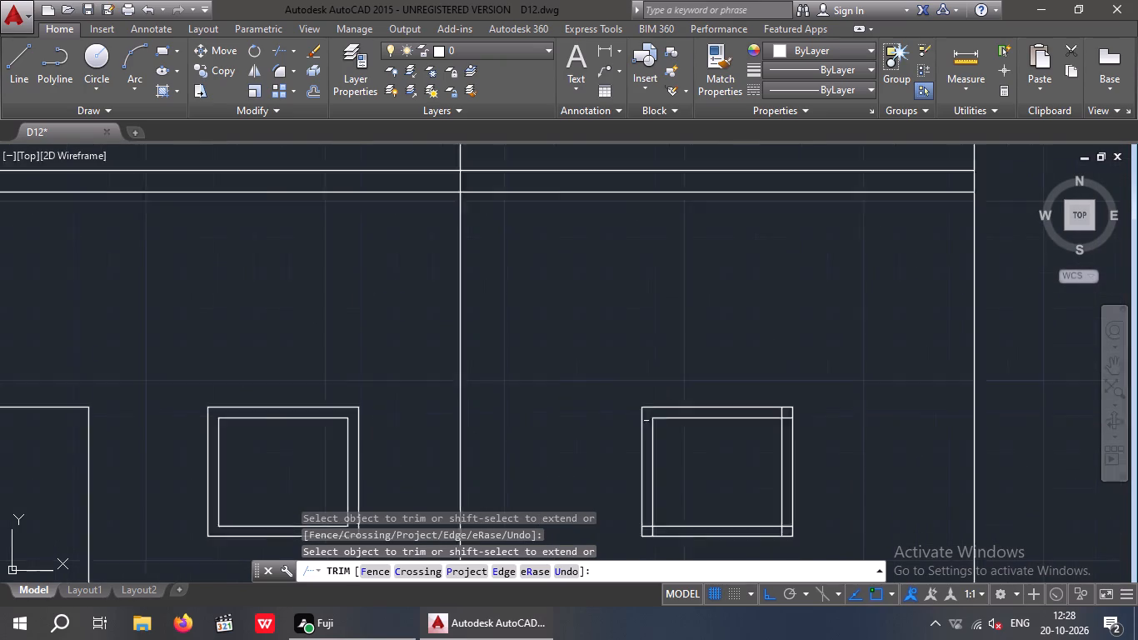
pyautogui.scroll(3, 733, 420)
pyautogui.click(732, 418)
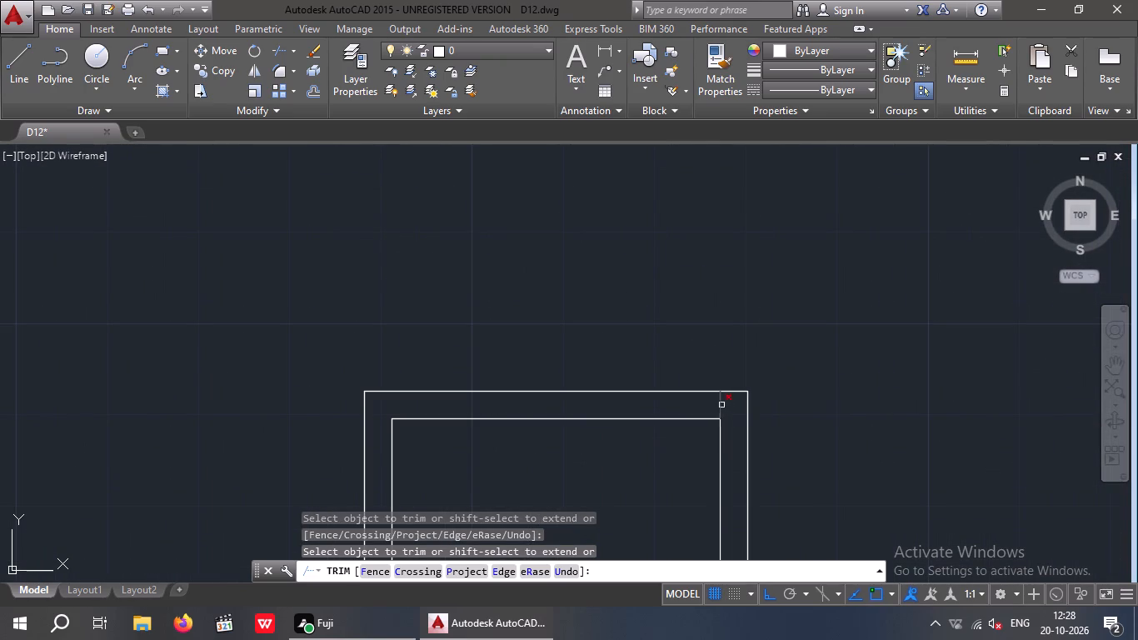
pyautogui.click(720, 403)
pyautogui.scroll(-4, 720, 403)
pyautogui.scroll(5, 676, 449)
pyautogui.click(604, 467)
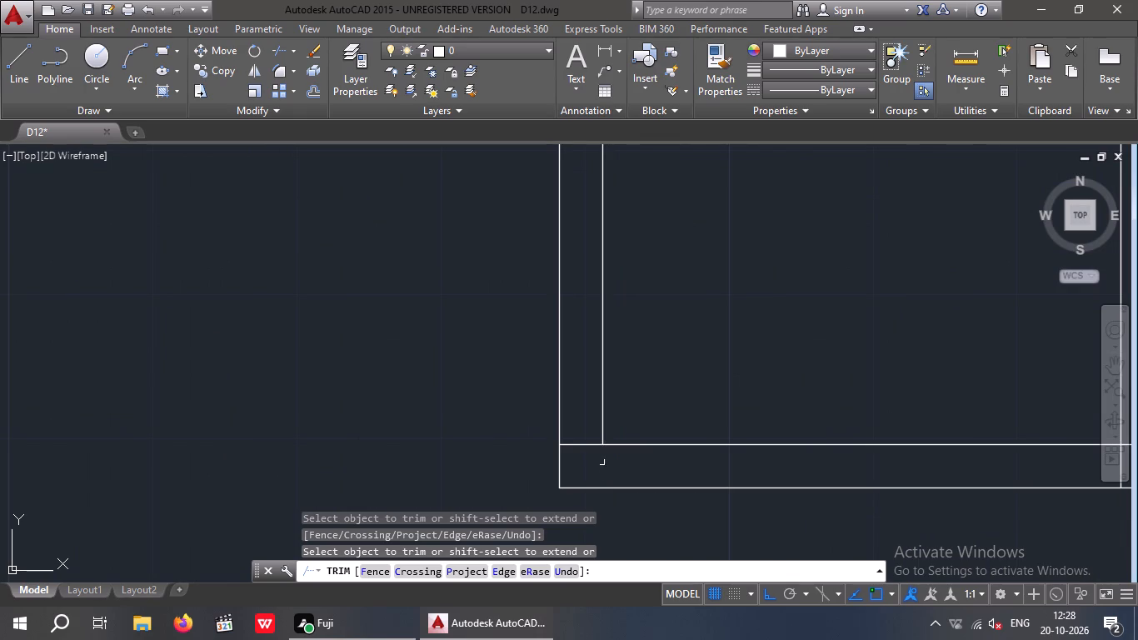
pyautogui.click(580, 443)
pyautogui.scroll(-4, 582, 455)
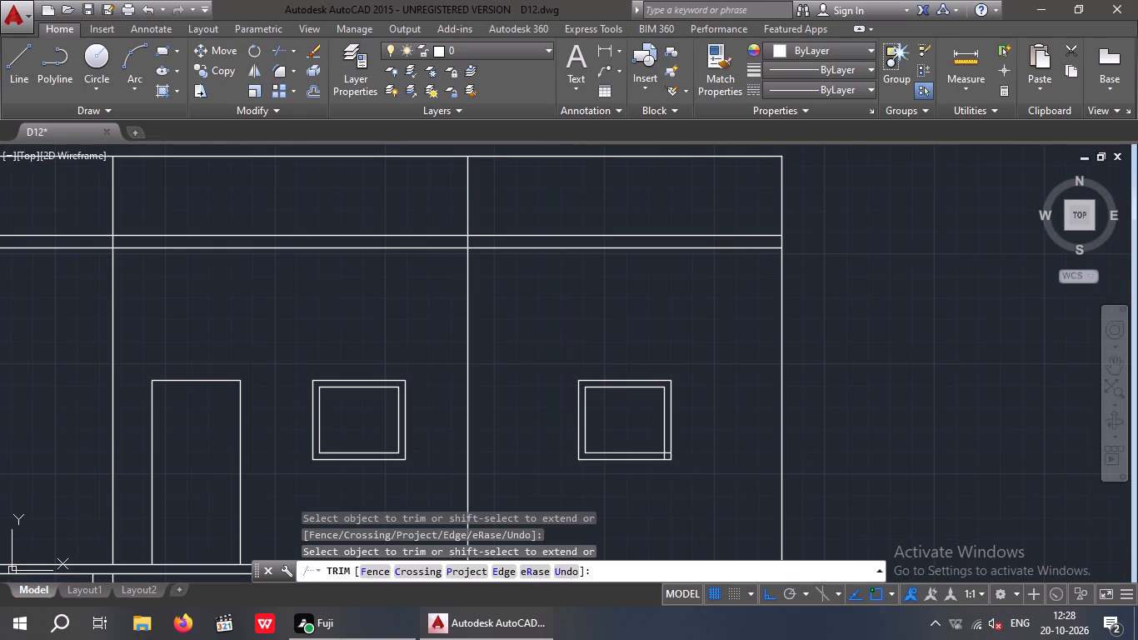
pyautogui.scroll(4, 661, 450)
pyautogui.click(660, 479)
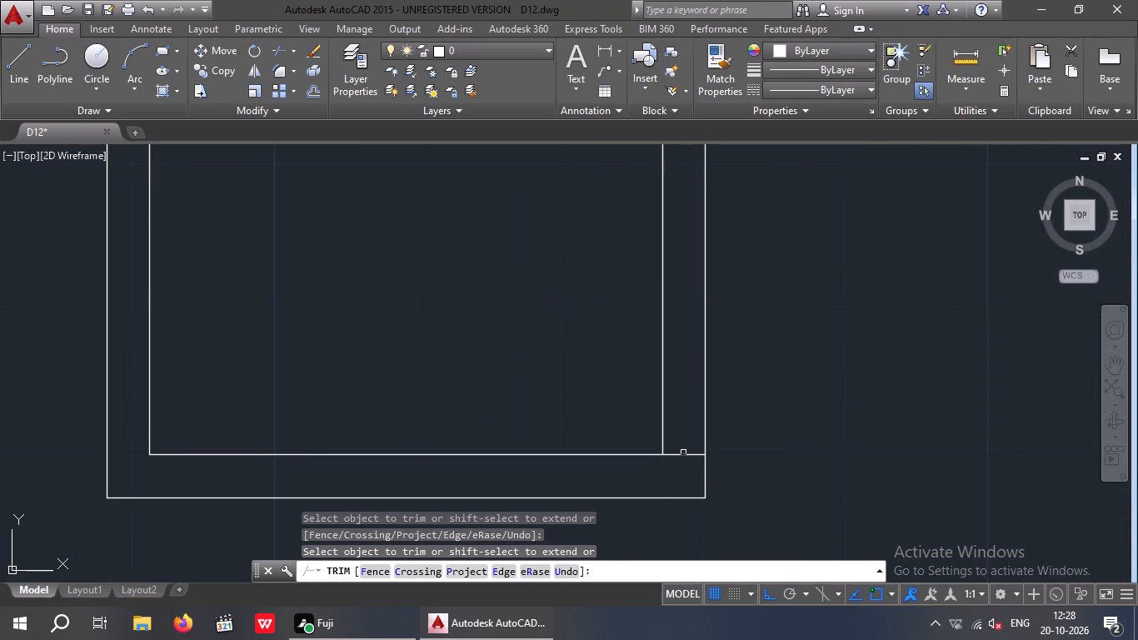
pyautogui.click(681, 456)
pyautogui.press('Escape')
pyautogui.press('Escape')
# Draw a vertical centre line in the car-parking window between the midpoints of its inner head and sill lines.
pyautogui.scroll(-3, 769, 416)
pyautogui.moveTo(778, 425); pyautogui.dragTo(765, 434, button='middle')
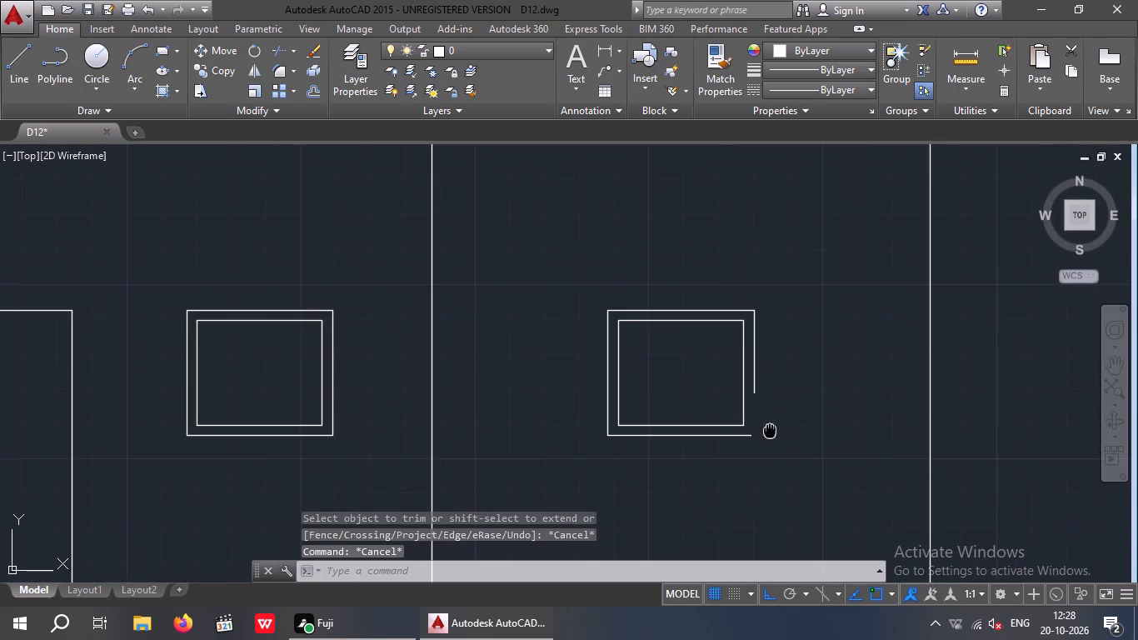
pyautogui.moveTo(765, 434); pyautogui.dragTo(689, 465, button='middle')
pyautogui.press('l')
pyautogui.press('Return')
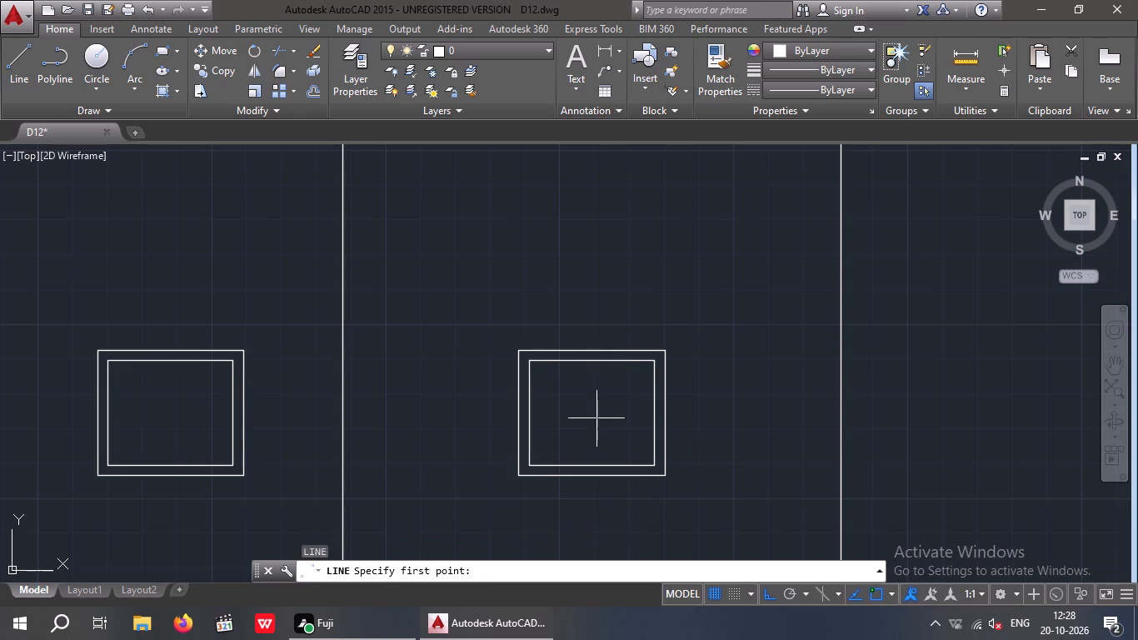
pyautogui.moveTo(592, 365); pyautogui.dragTo(592, 376)
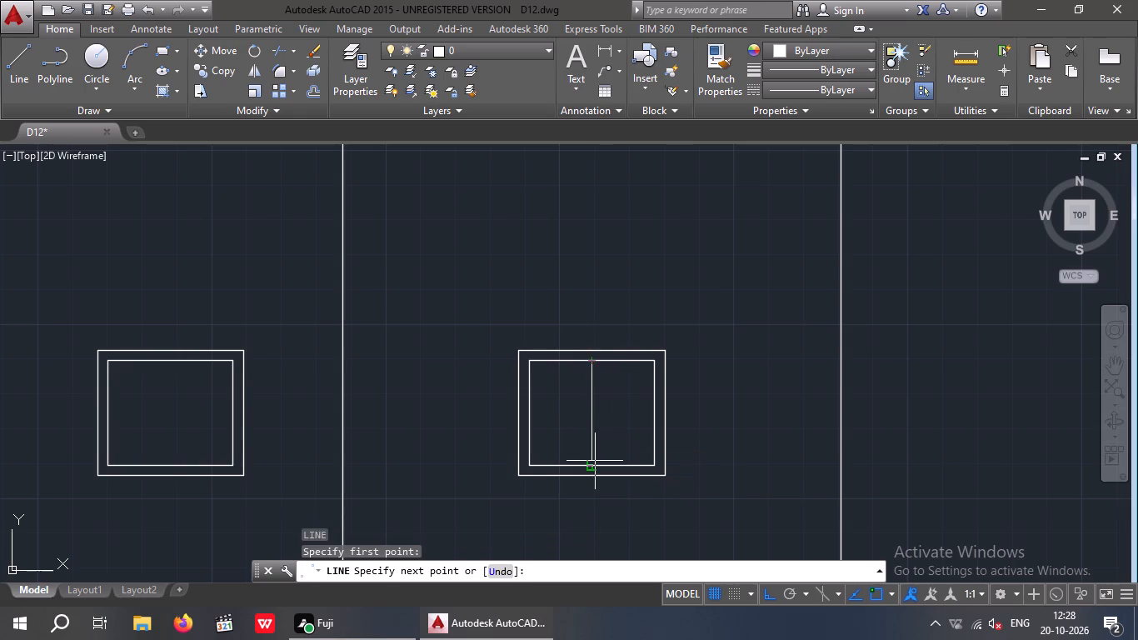
pyautogui.scroll(3, 595, 461)
pyautogui.click(581, 486)
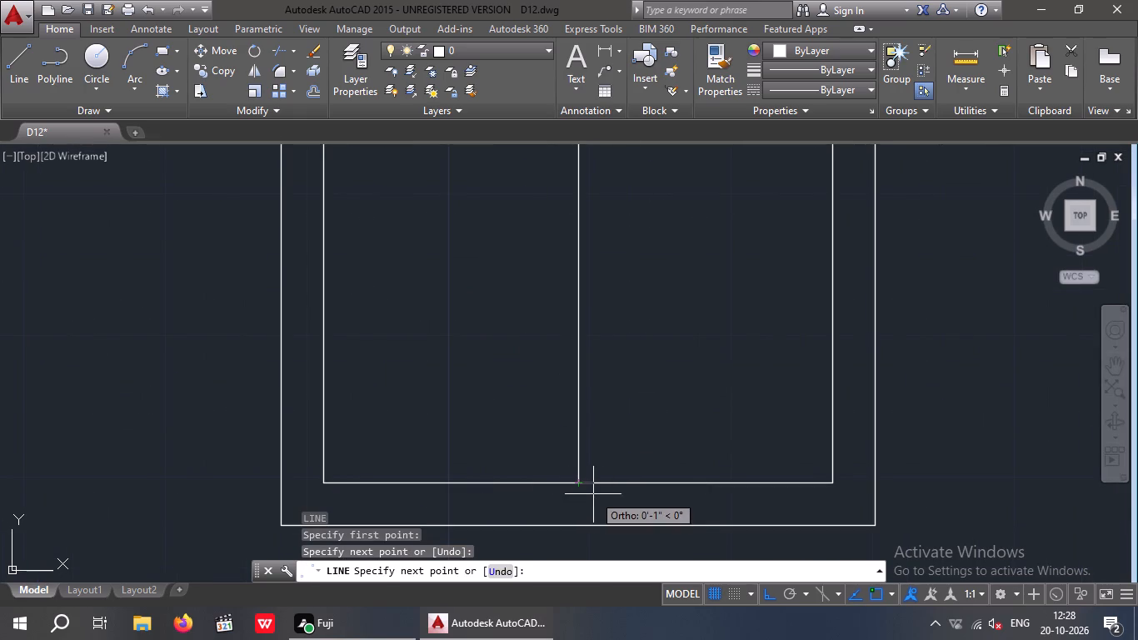
pyautogui.press('space')
# Draw a vertical centre line in the living hall window from the inner head's midpoint to the inner sill.
pyautogui.scroll(-4, 589, 421)
pyautogui.press('space')
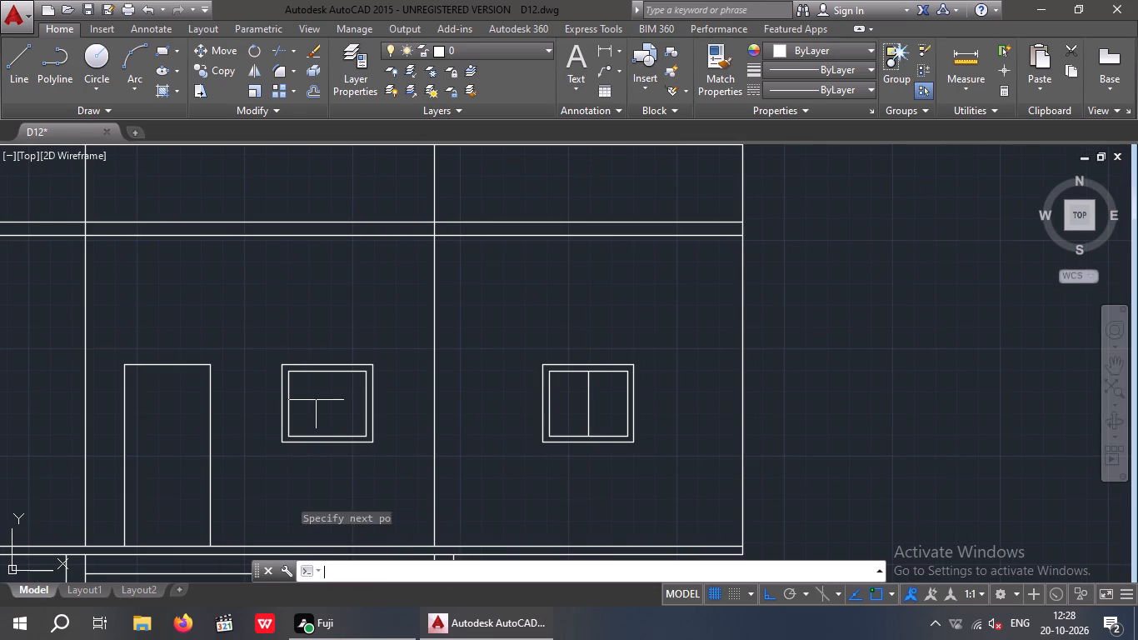
pyautogui.scroll(3, 329, 377)
pyautogui.click(317, 360)
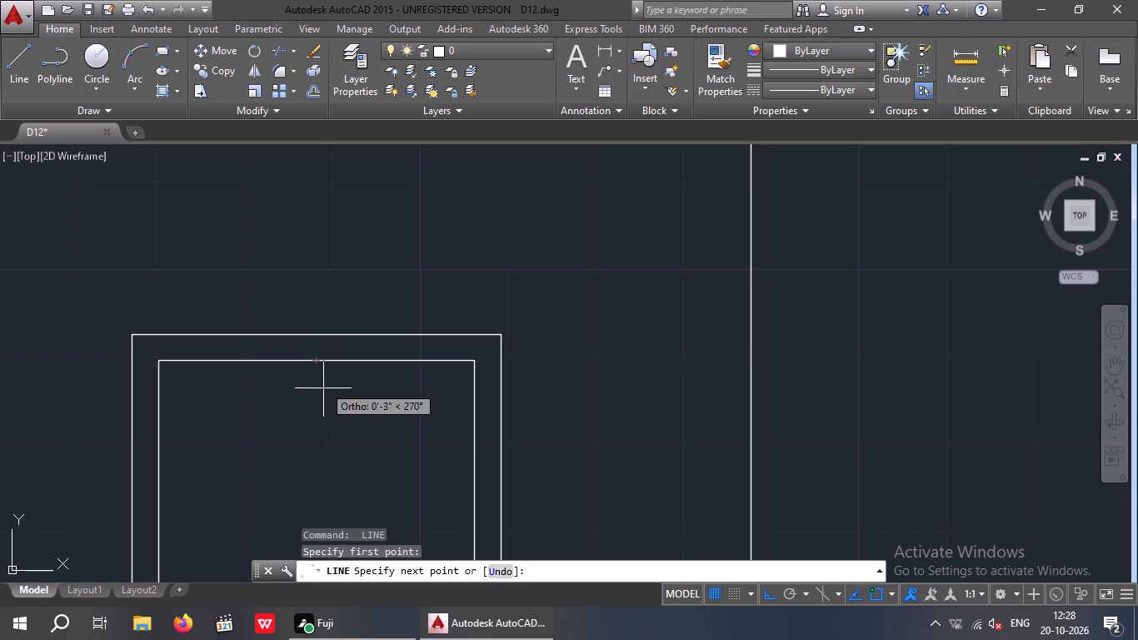
pyautogui.moveTo(319, 437); pyautogui.dragTo(338, 352, button='middle')
pyautogui.scroll(-1, 343, 350)
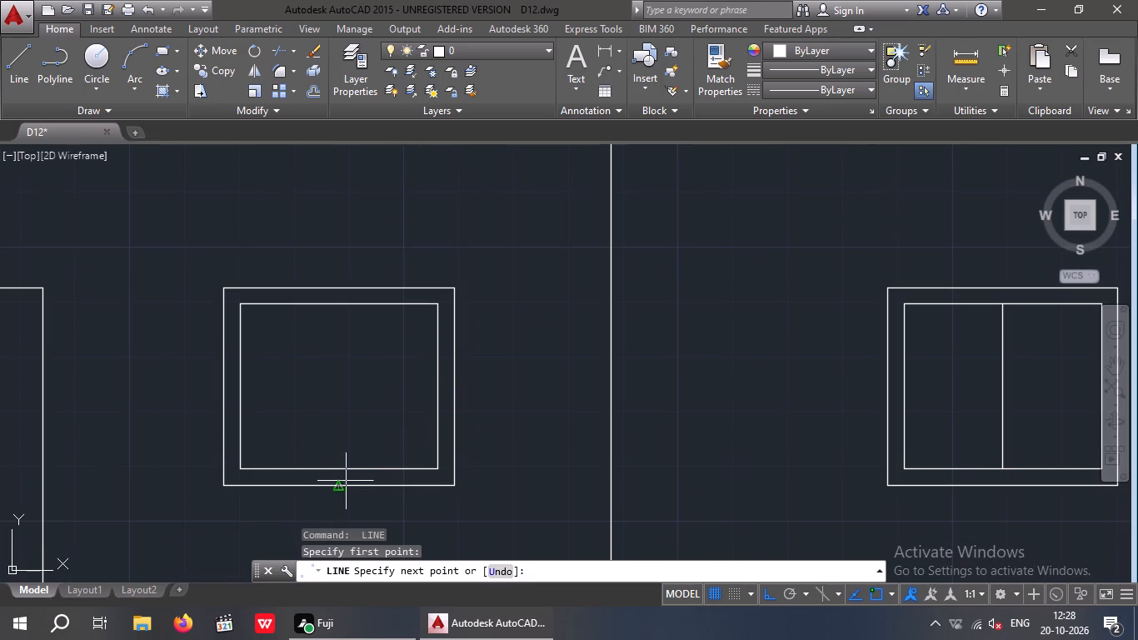
pyautogui.click(338, 467)
pyautogui.press('space')
pyautogui.scroll(-2, 437, 421)
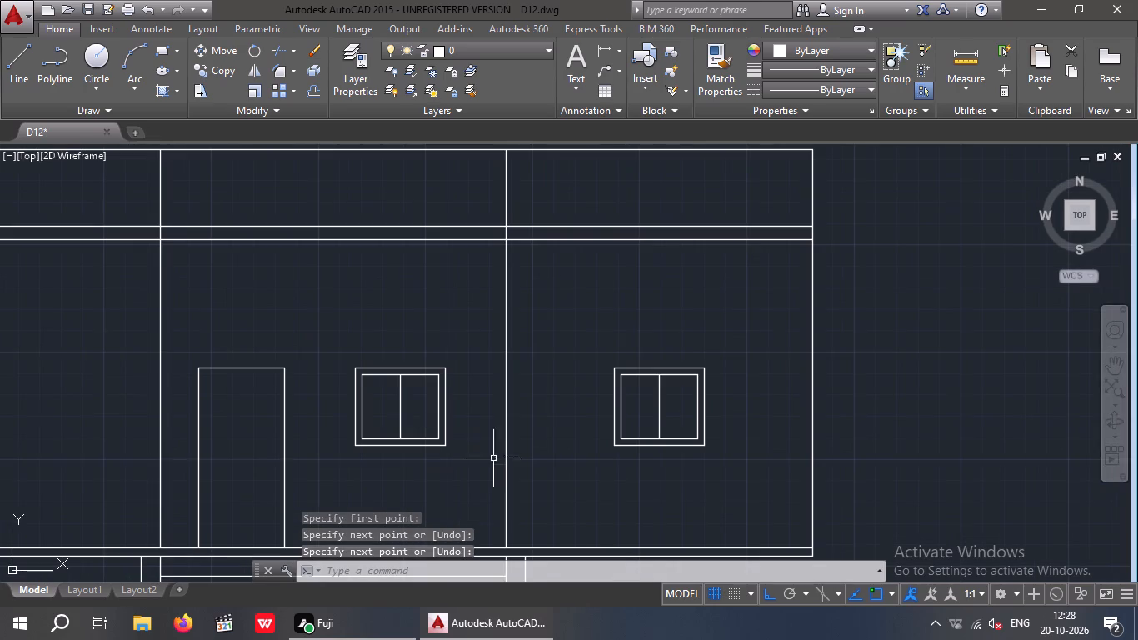
pyautogui.moveTo(493, 458); pyautogui.dragTo(490, 481, button='middle')
pyautogui.scroll(-1, 477, 497)
pyautogui.press('Escape')
pyautogui.press('Escape')
pyautogui.press('Escape')
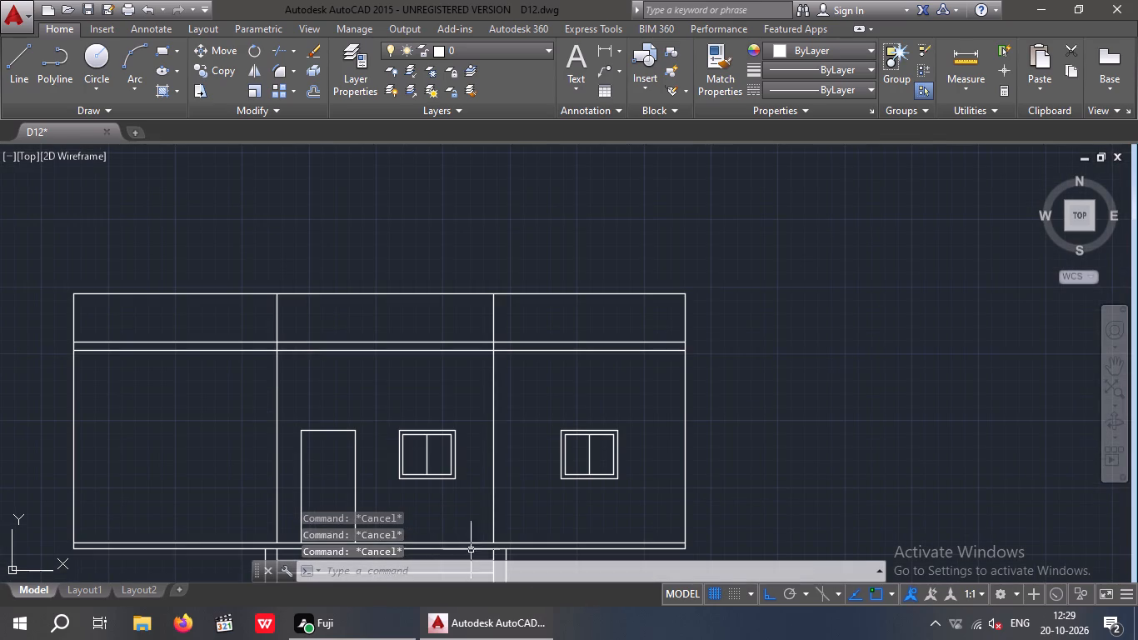
# Offset the entrance door's head line and both side lines 4" inward for the door frame.
pyautogui.moveTo(540, 511); pyautogui.dragTo(602, 486, button='middle')
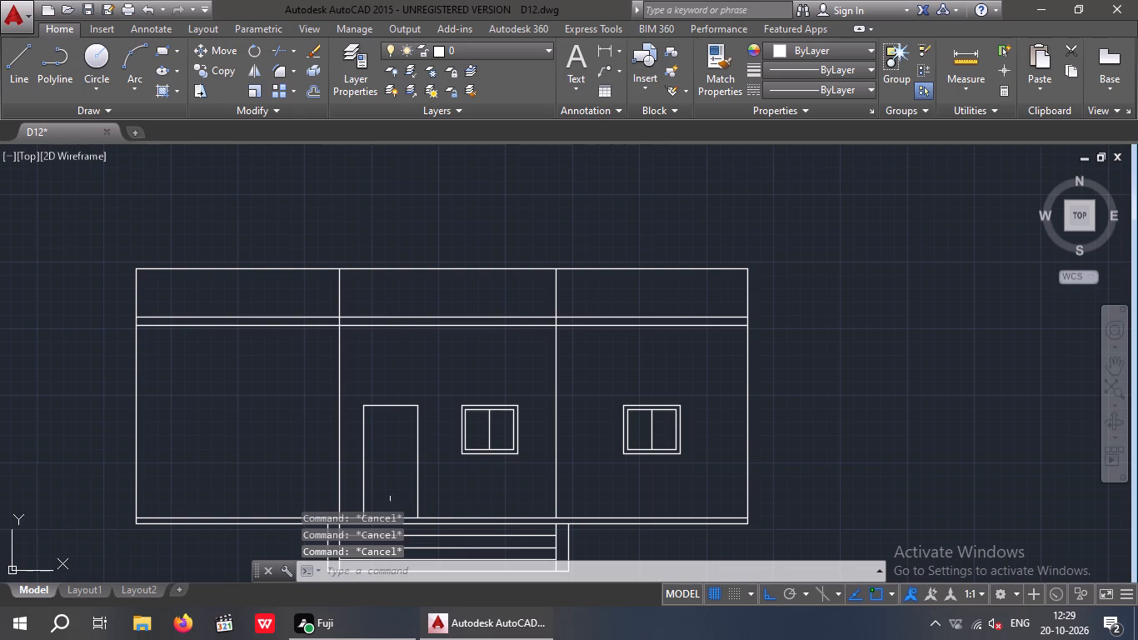
pyautogui.press('o')
pyautogui.press('Return')
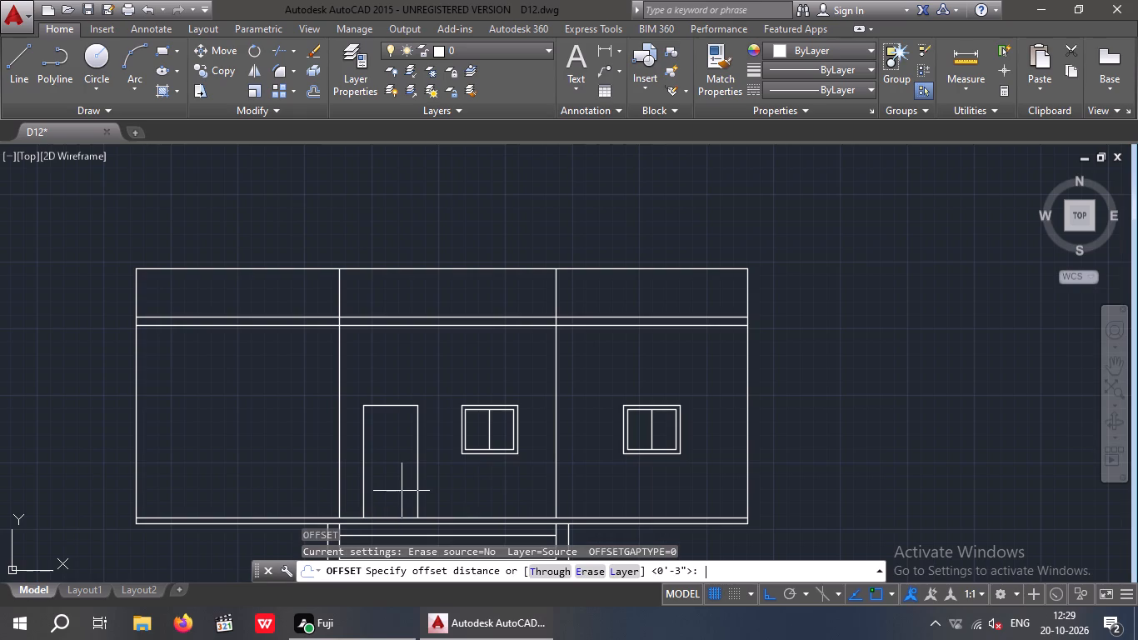
pyautogui.press('4')
pyautogui.hotkey('shift', '"')
pyautogui.press('Return')
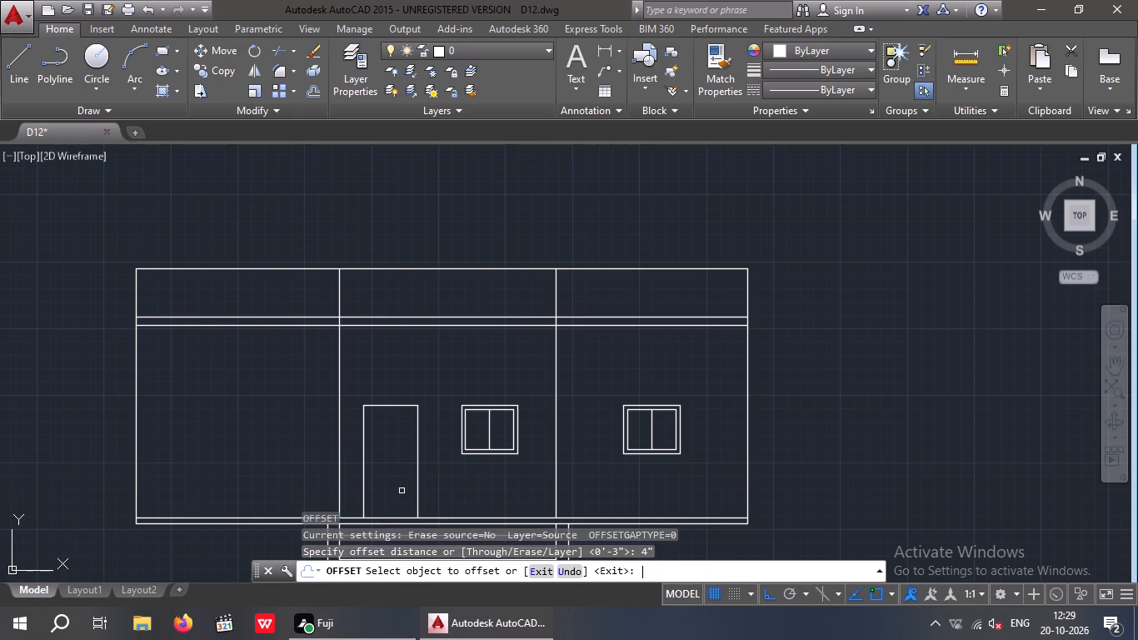
pyautogui.moveTo(392, 407); pyautogui.dragTo(394, 421)
pyautogui.click(401, 427)
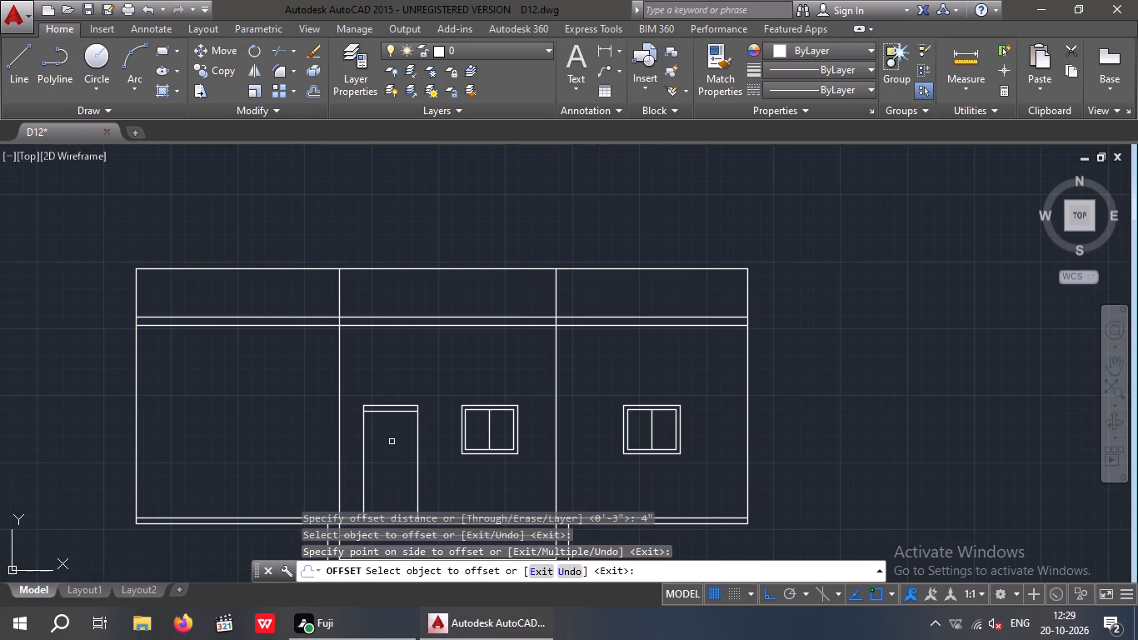
pyautogui.click(364, 448)
pyautogui.moveTo(372, 448); pyautogui.dragTo(384, 452)
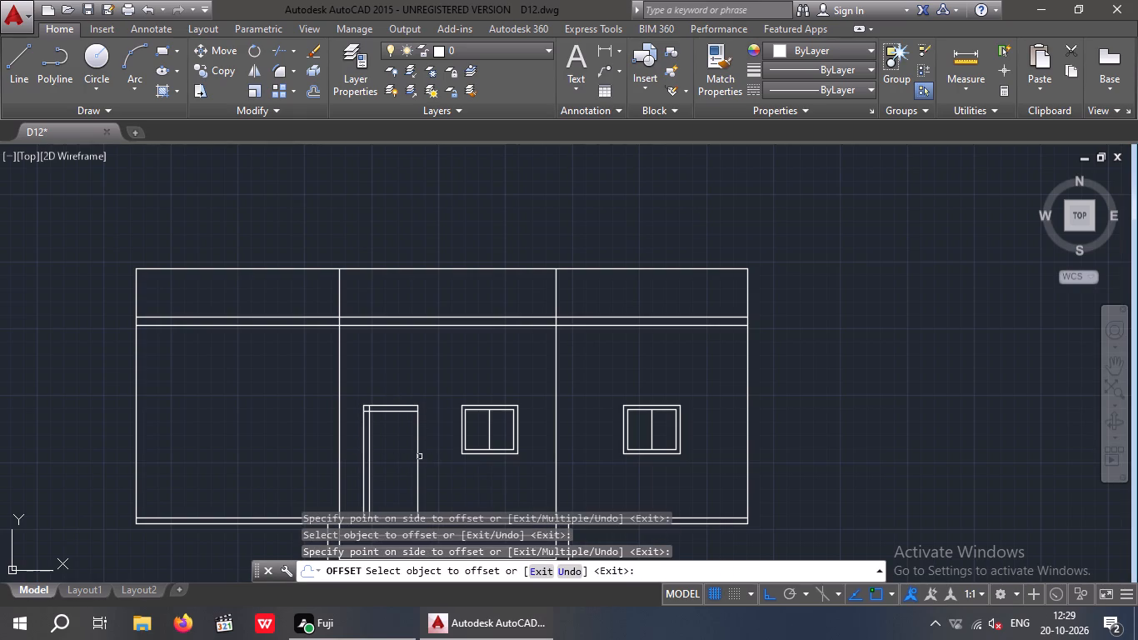
pyautogui.moveTo(417, 454); pyautogui.dragTo(400, 461)
pyautogui.click(394, 460)
pyautogui.scroll(-2, 409, 437)
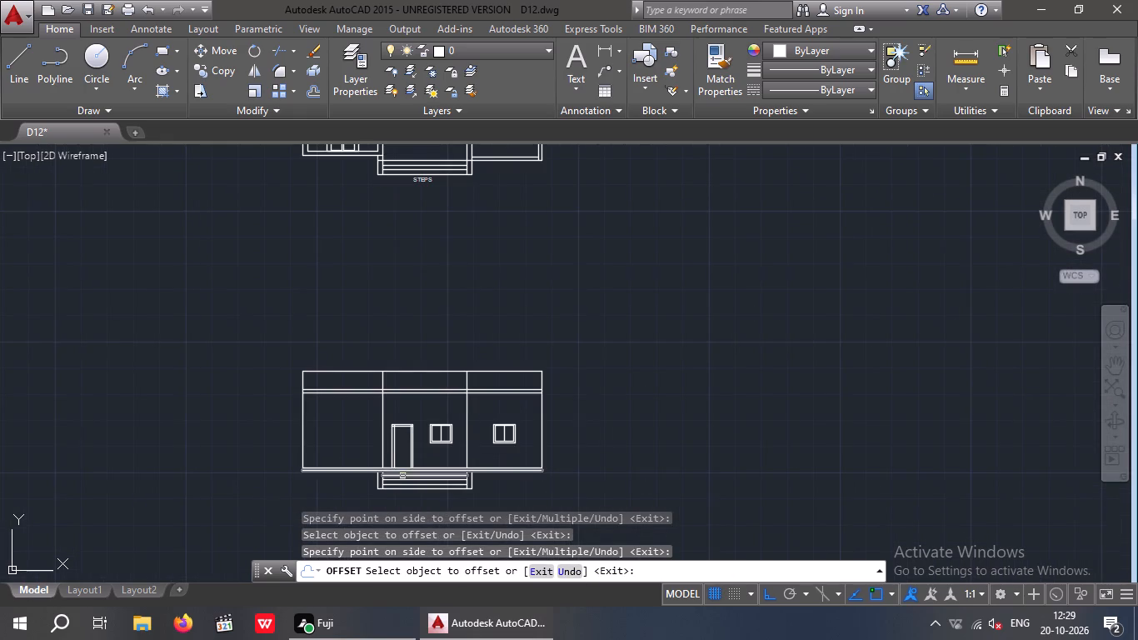
pyautogui.scroll(3, 401, 458)
pyautogui.moveTo(412, 457); pyautogui.dragTo(418, 432, button='middle')
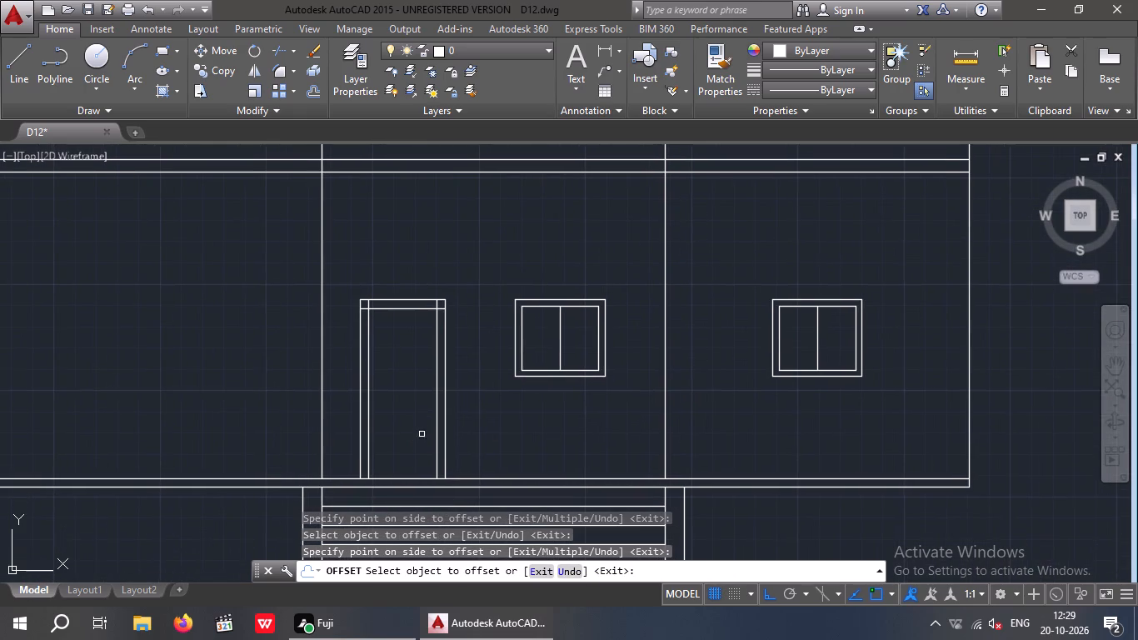
# Trim the overlapping line ends at both upper corners of the entrance door's inner frame.
pyautogui.press('Escape')
pyautogui.press('Escape')
pyautogui.write('TR')
pyautogui.press('space')
pyautogui.press('space')
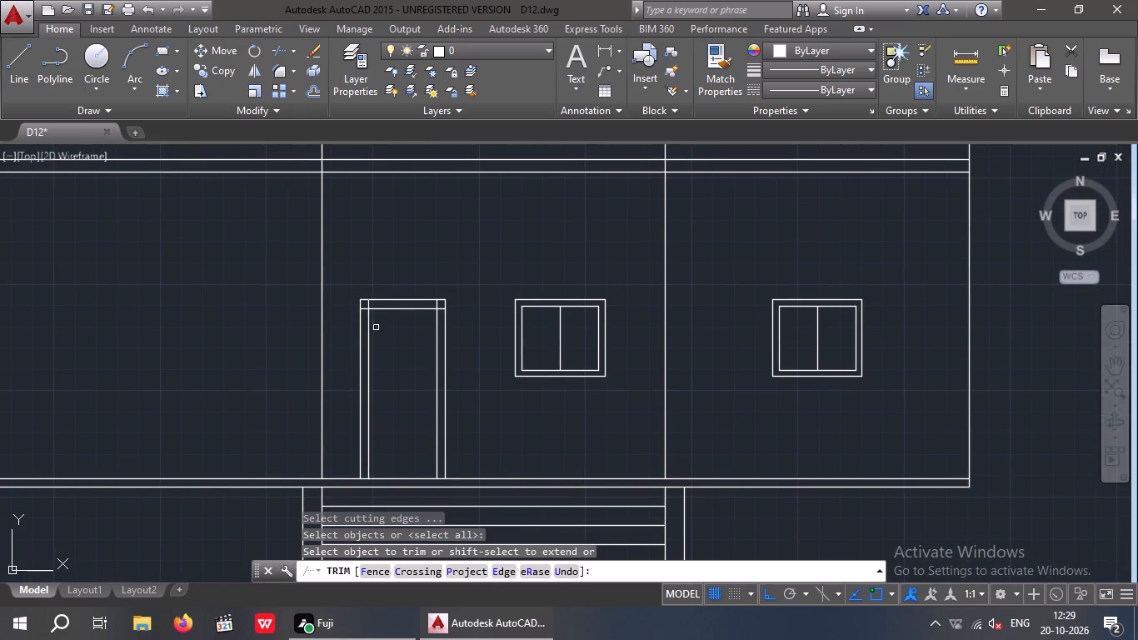
pyautogui.scroll(6, 367, 307)
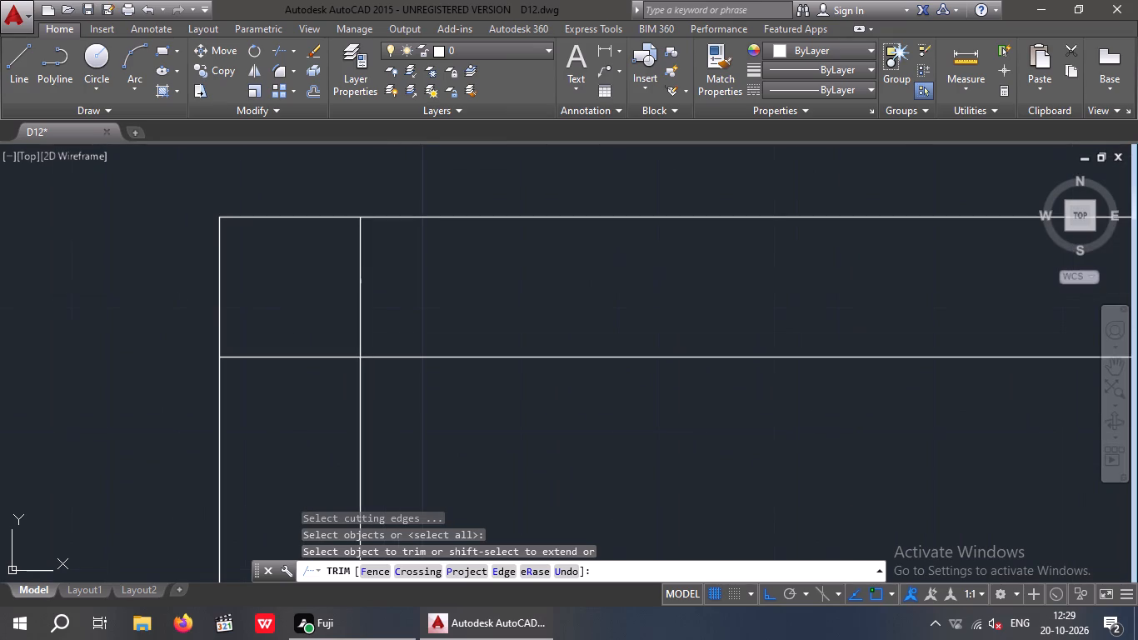
pyautogui.click(359, 282)
pyautogui.click(287, 357)
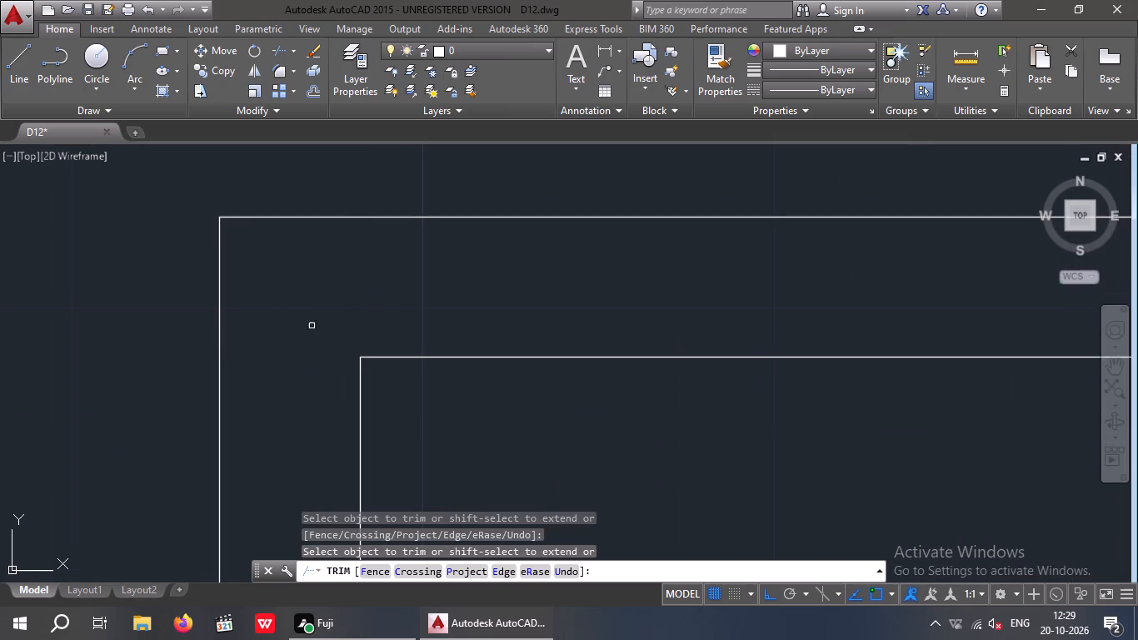
pyautogui.scroll(-3, 315, 316)
pyautogui.click(600, 311)
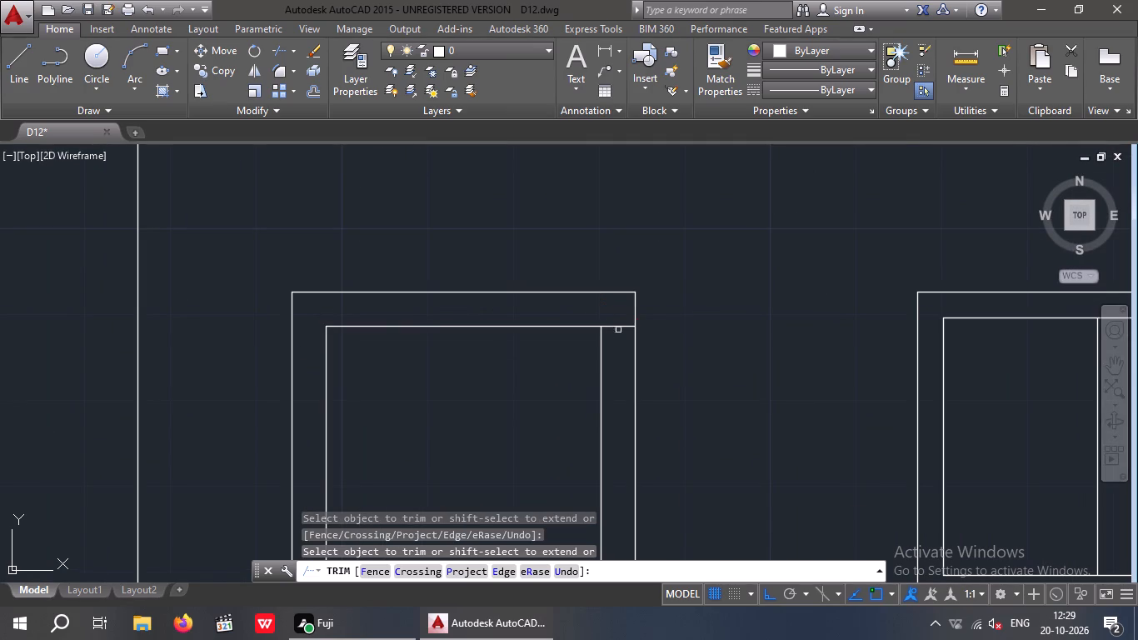
pyautogui.click(613, 327)
pyautogui.scroll(-3, 621, 314)
pyautogui.moveTo(532, 392); pyautogui.dragTo(491, 343, button='middle')
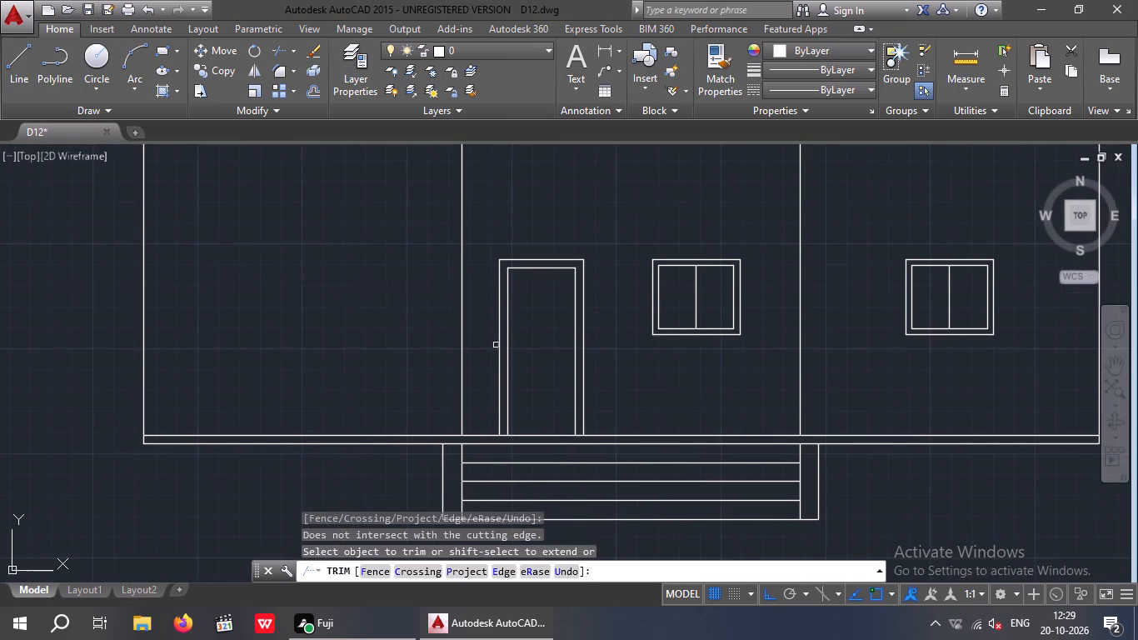
pyautogui.press('Escape')
pyautogui.press('Escape')
pyautogui.press('Escape')
pyautogui.moveTo(512, 354); pyautogui.dragTo(460, 358, button='middle')
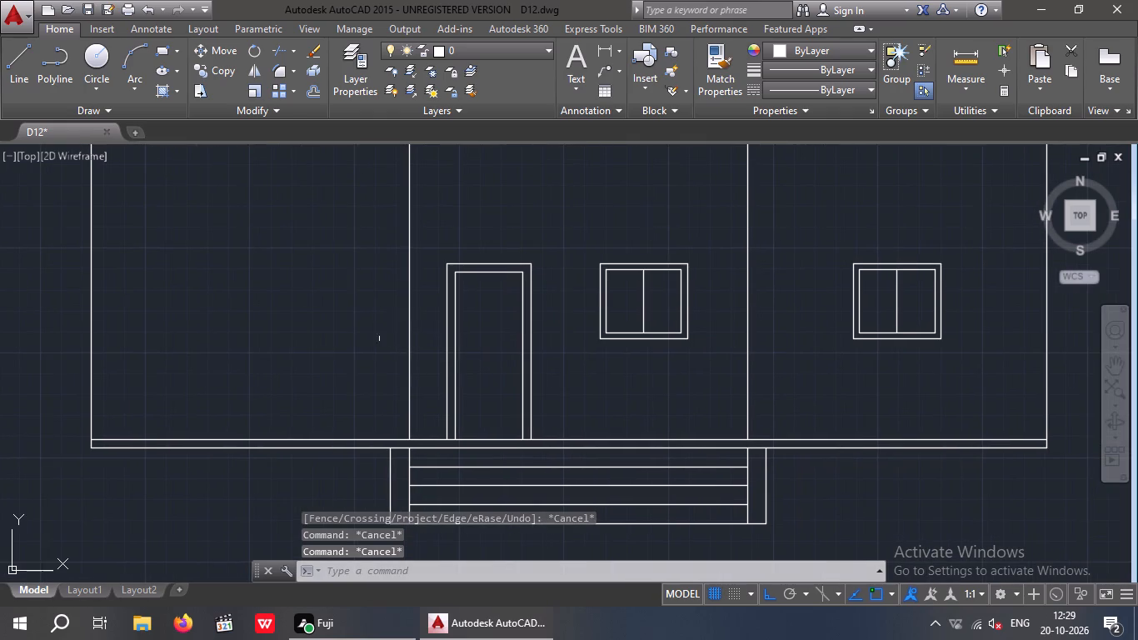
# Draw an upright rectangular panel inside the upper half of the entrance door leaf.
pyautogui.click(162, 50)
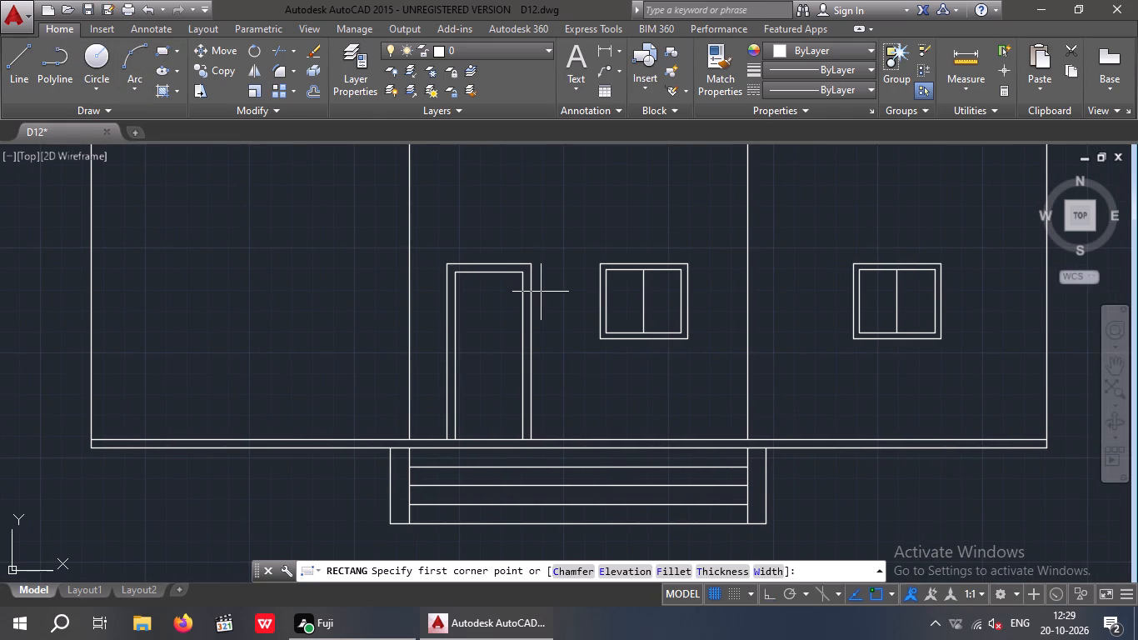
pyautogui.scroll(2, 487, 318)
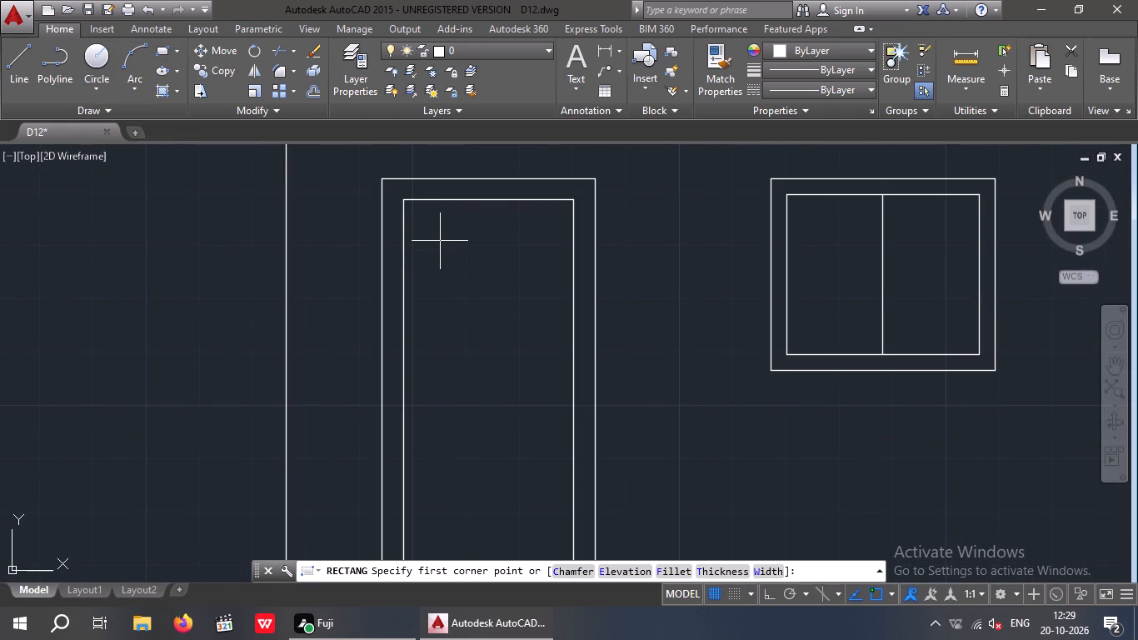
pyautogui.click(441, 251)
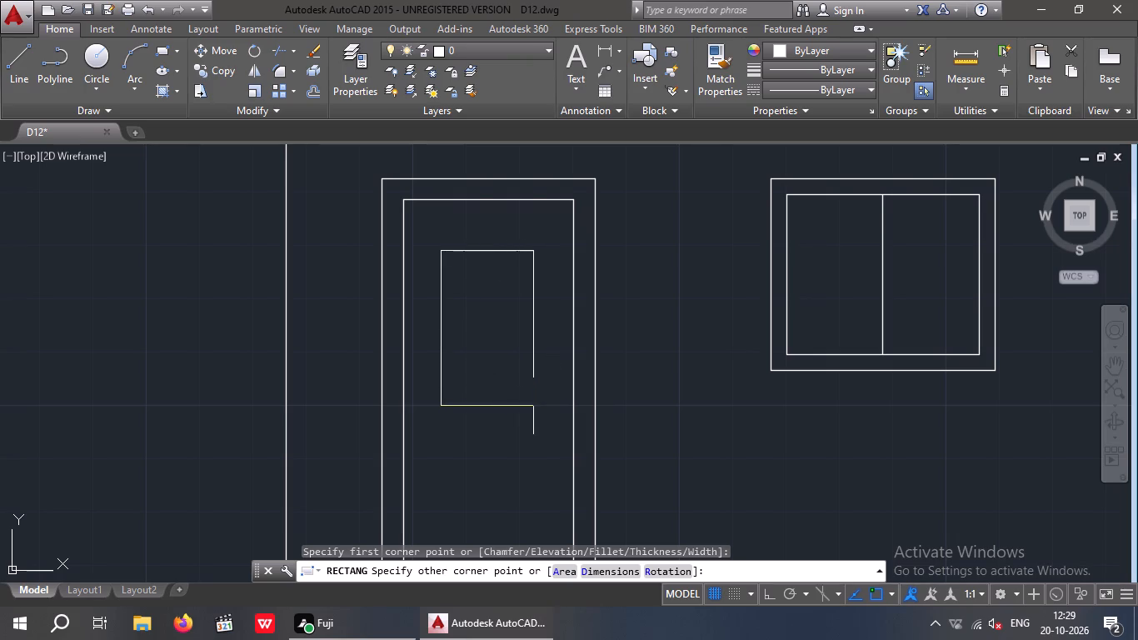
pyautogui.click(533, 405)
pyautogui.scroll(-2, 489, 338)
pyautogui.moveTo(490, 397); pyautogui.dragTo(455, 317, button='middle')
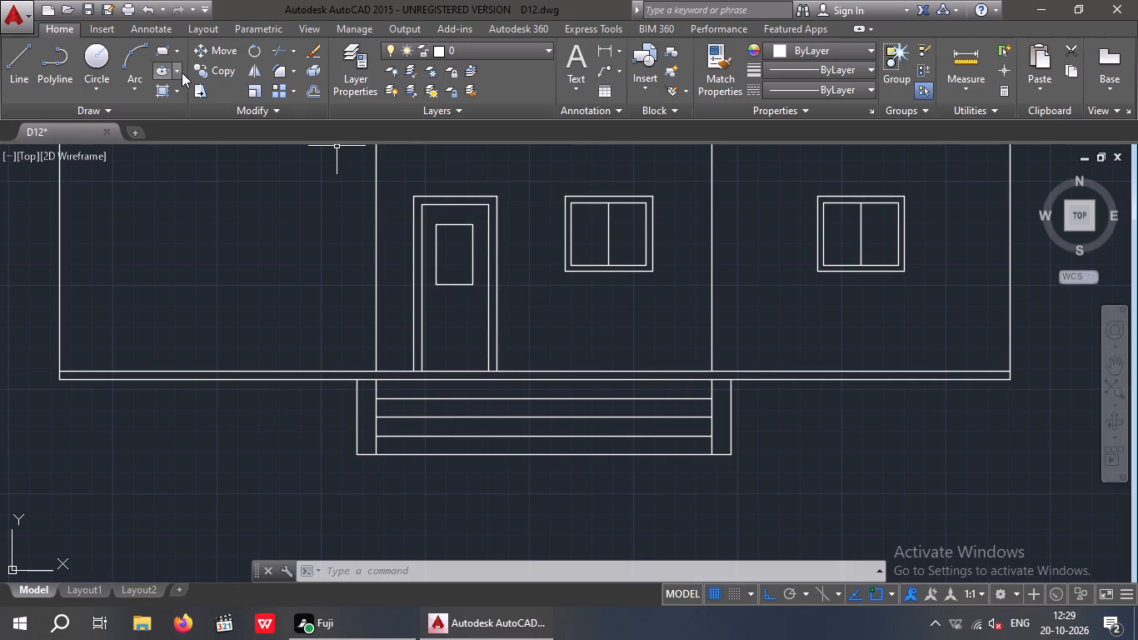
# Draw a door knob circle of about 3" radius between the door panel's lower right corner and the right frame line.
pyautogui.click(100, 59)
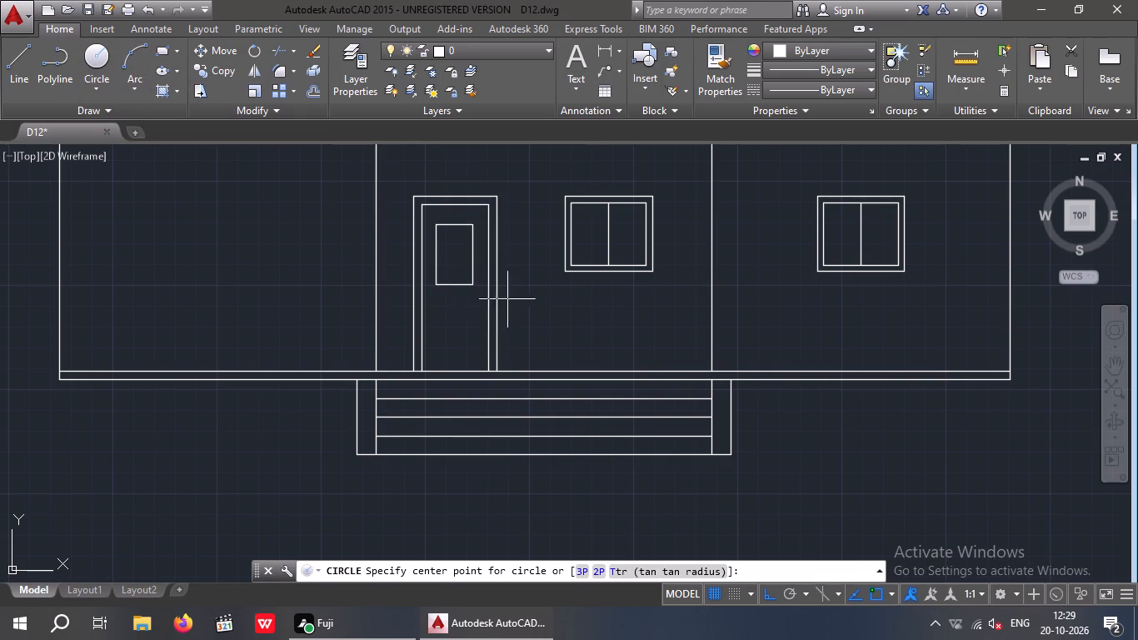
pyautogui.scroll(3, 488, 276)
pyautogui.scroll(-3, 492, 299)
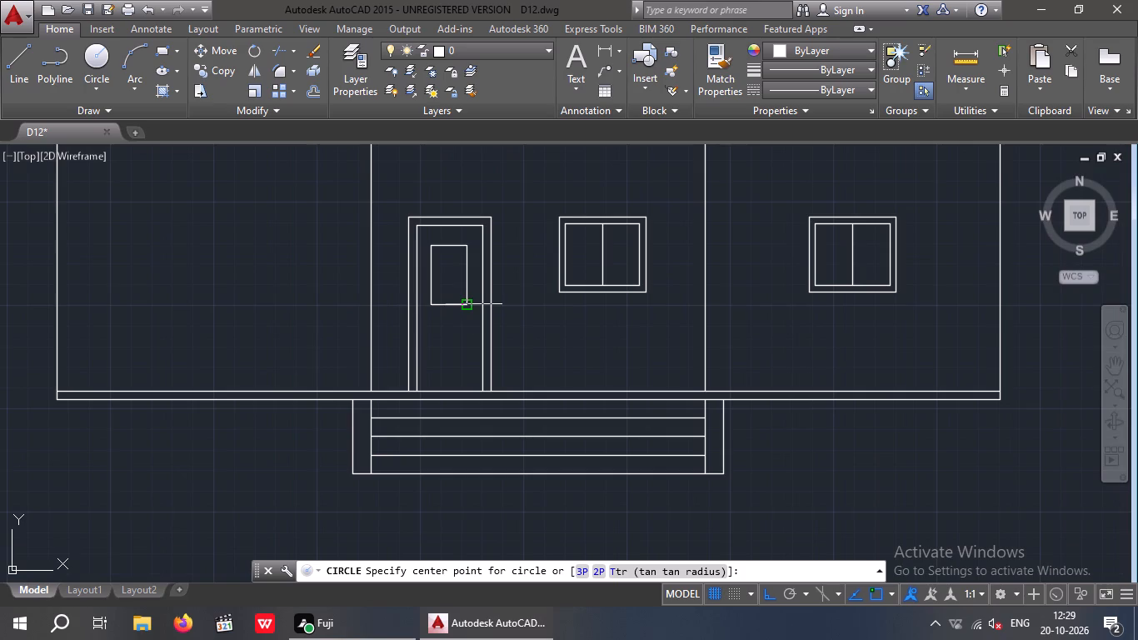
pyautogui.scroll(5, 477, 292)
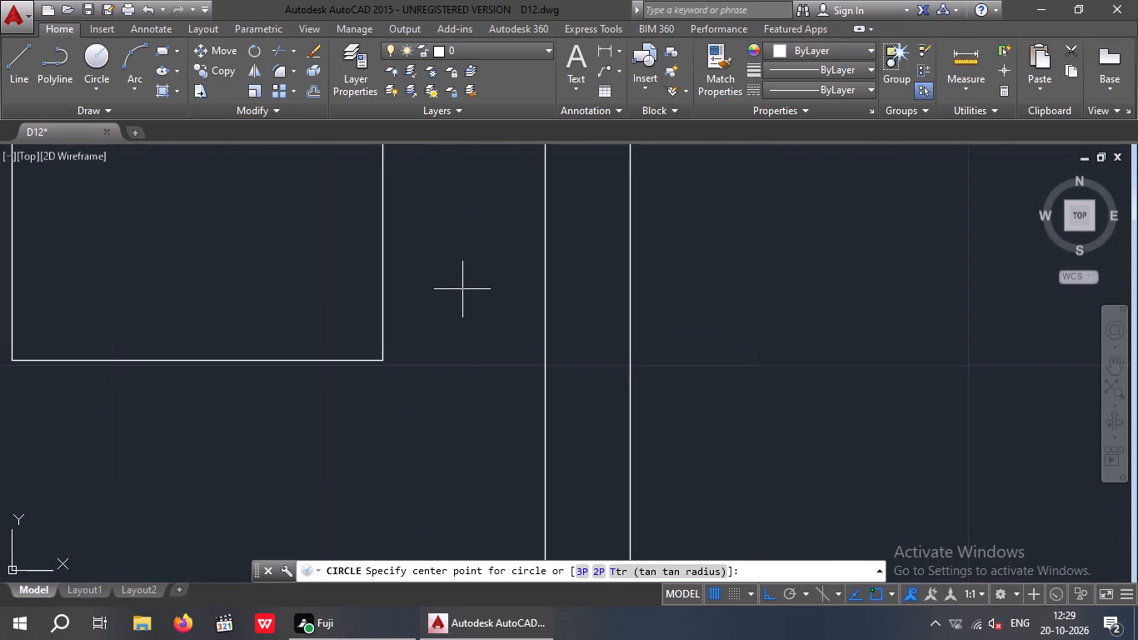
pyautogui.click(466, 287)
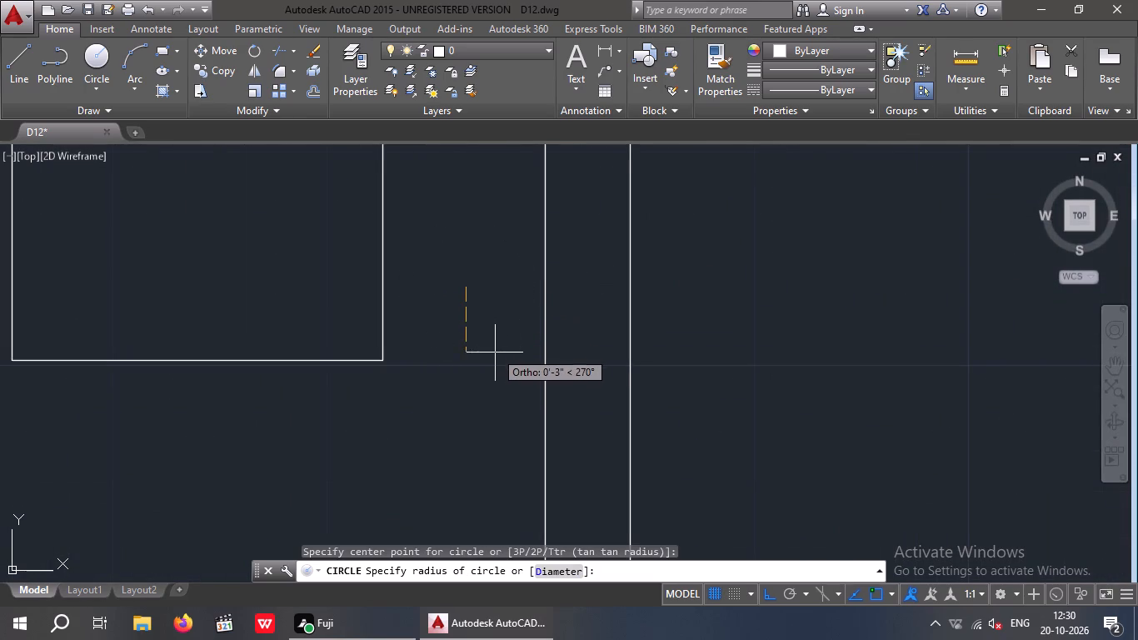
pyautogui.click(494, 351)
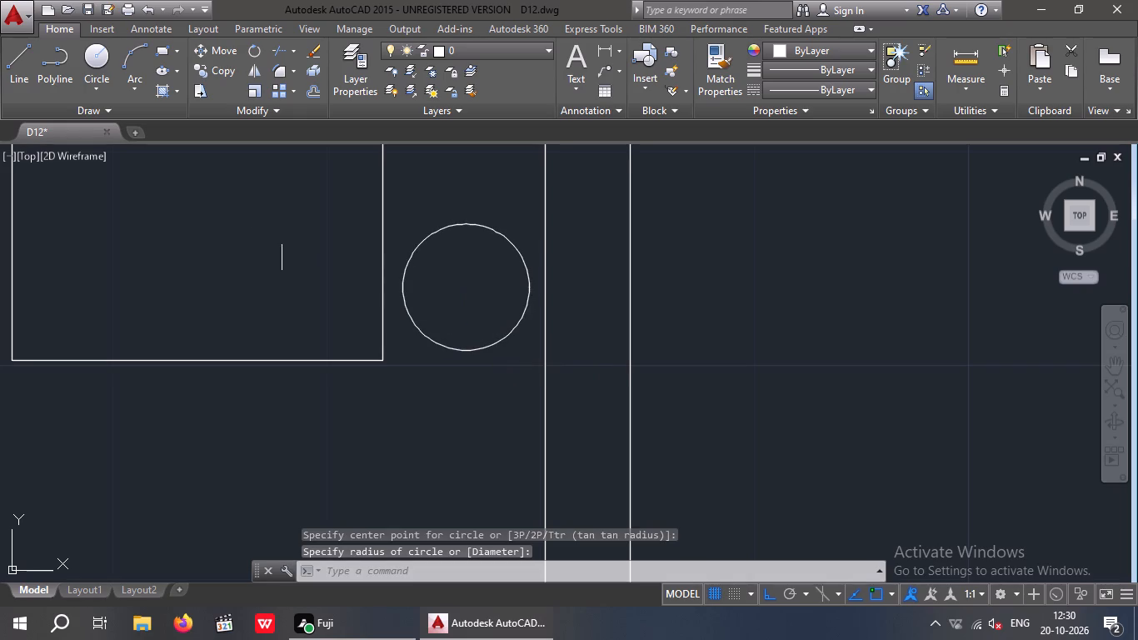
# Draw a smaller concentric circle of about 1" radius inside the door knob circle.
pyautogui.click(92, 52)
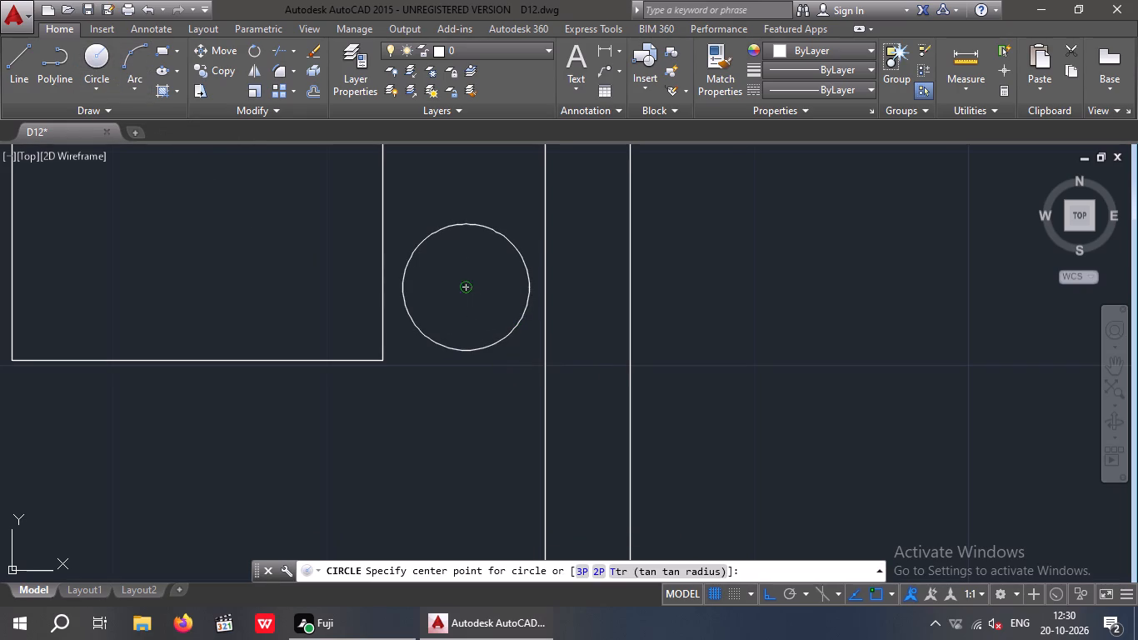
pyautogui.click(465, 289)
pyautogui.scroll(1, 482, 315)
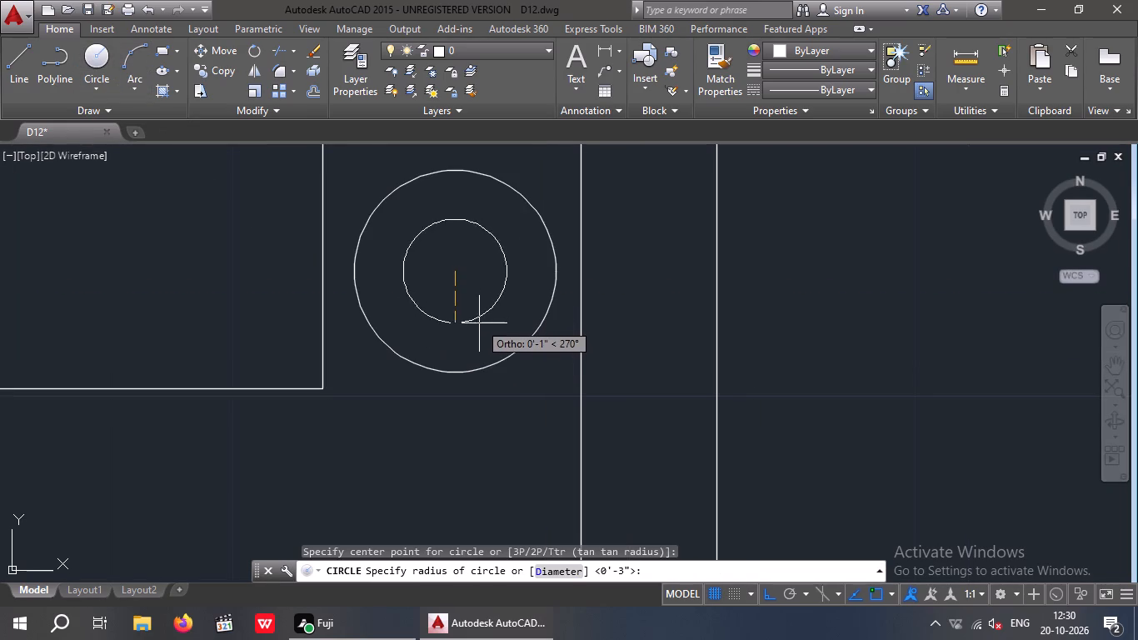
pyautogui.click(479, 323)
pyautogui.scroll(-4, 598, 326)
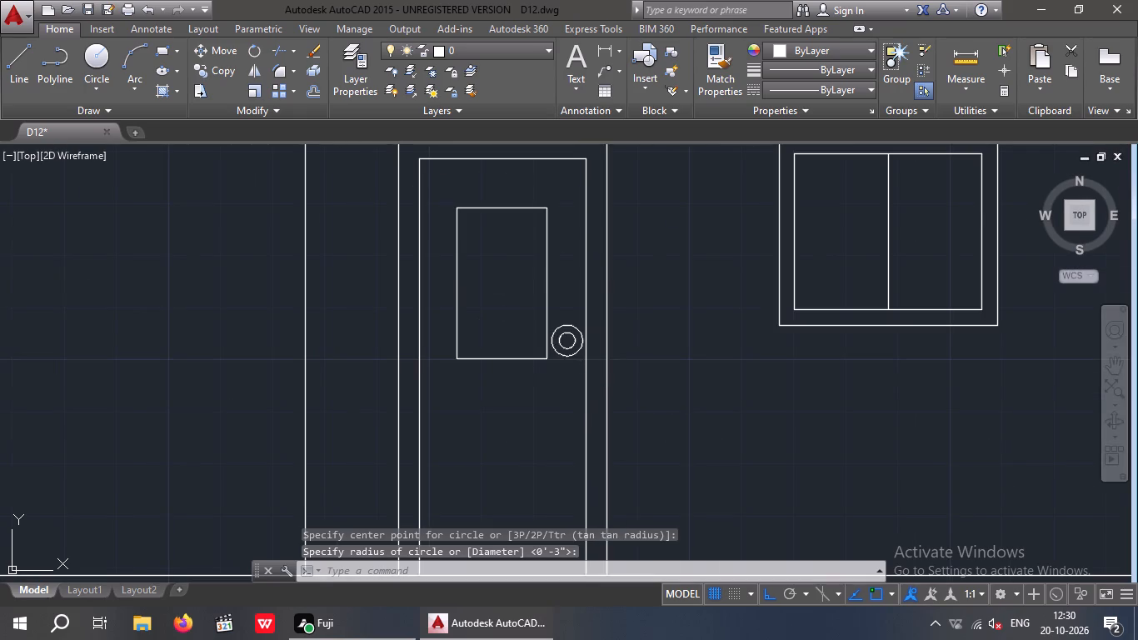
pyautogui.scroll(-2, 688, 402)
pyautogui.press('Escape')
pyautogui.press('Escape')
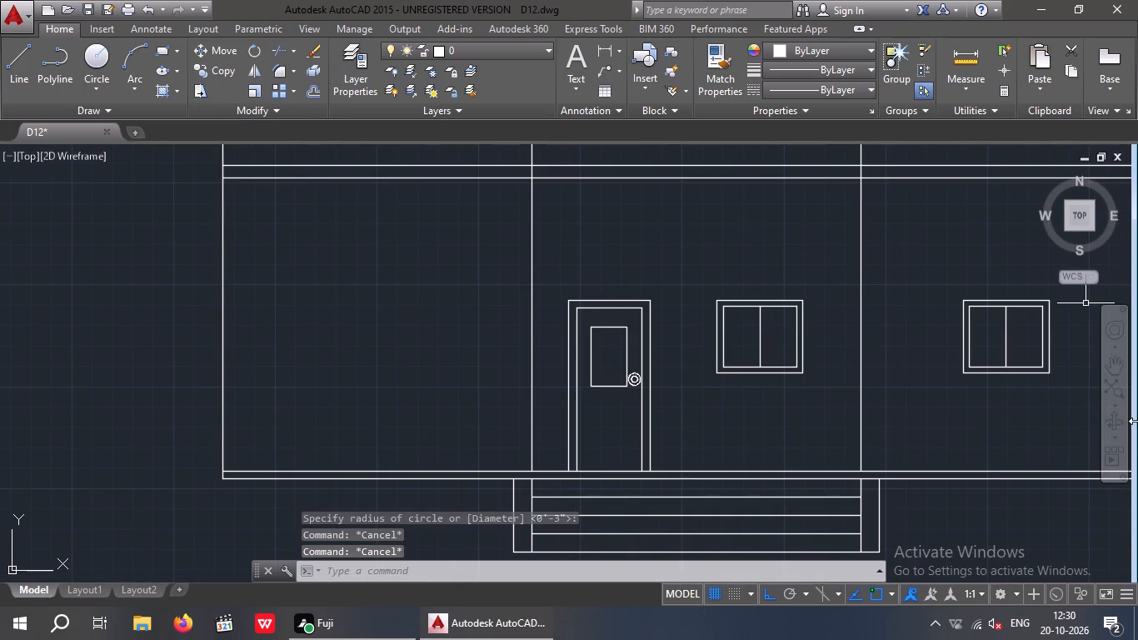
# Review the front elevation and the floor plans, ending at the plan labelled with door and window tags.
pyautogui.scroll(-4, 571, 443)
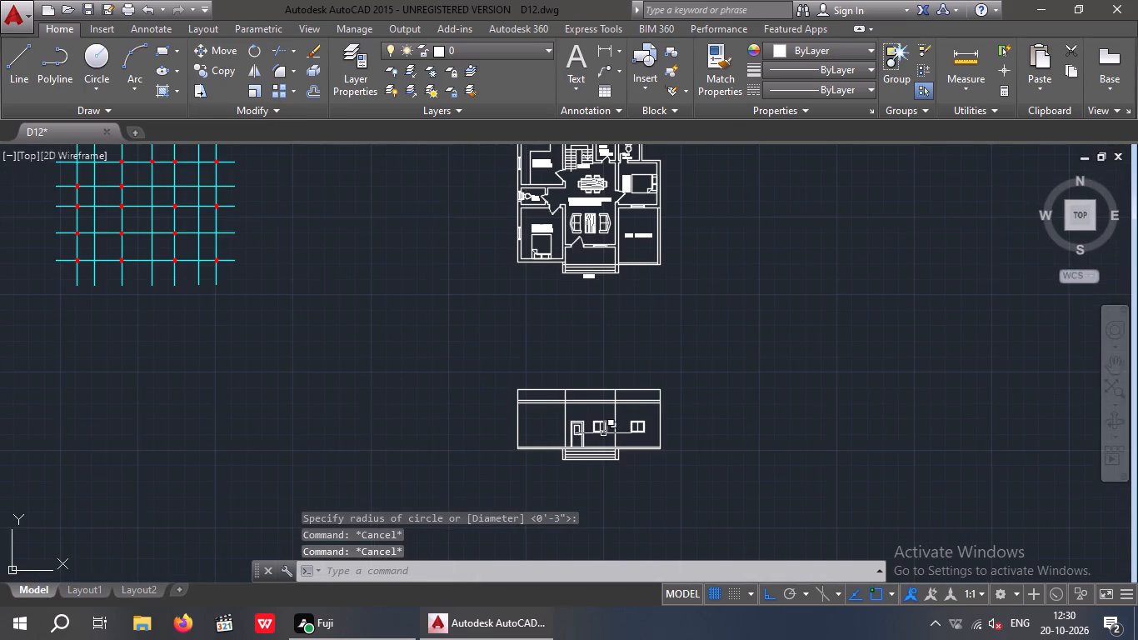
pyautogui.moveTo(603, 433); pyautogui.dragTo(562, 424, button='middle')
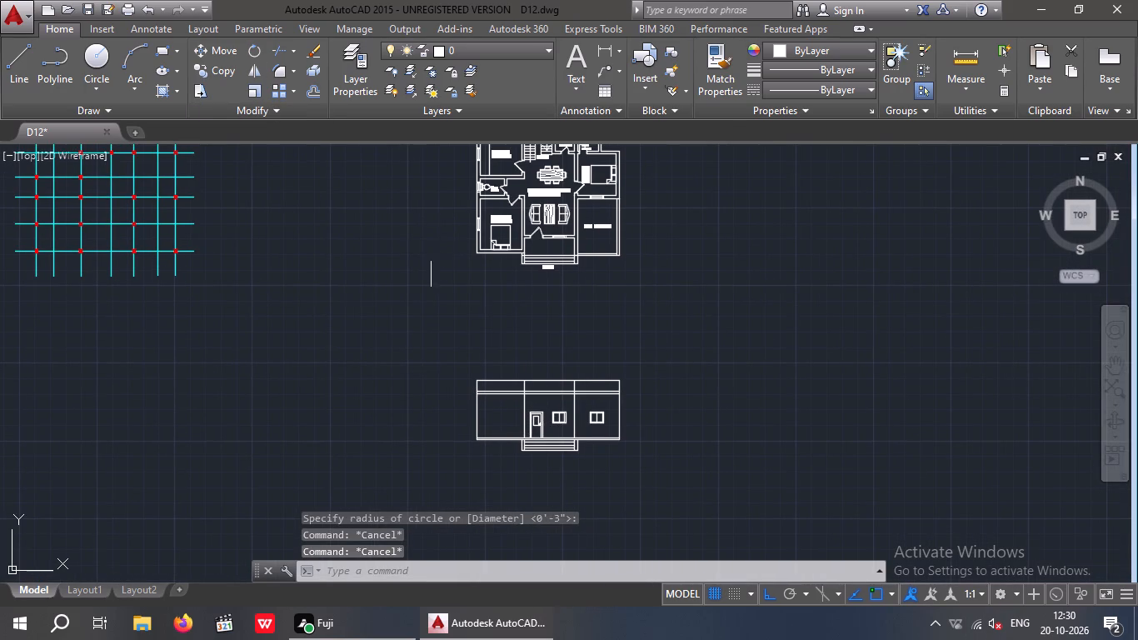
pyautogui.scroll(3, 502, 252)
pyautogui.scroll(-3, 493, 300)
pyautogui.scroll(2, 473, 451)
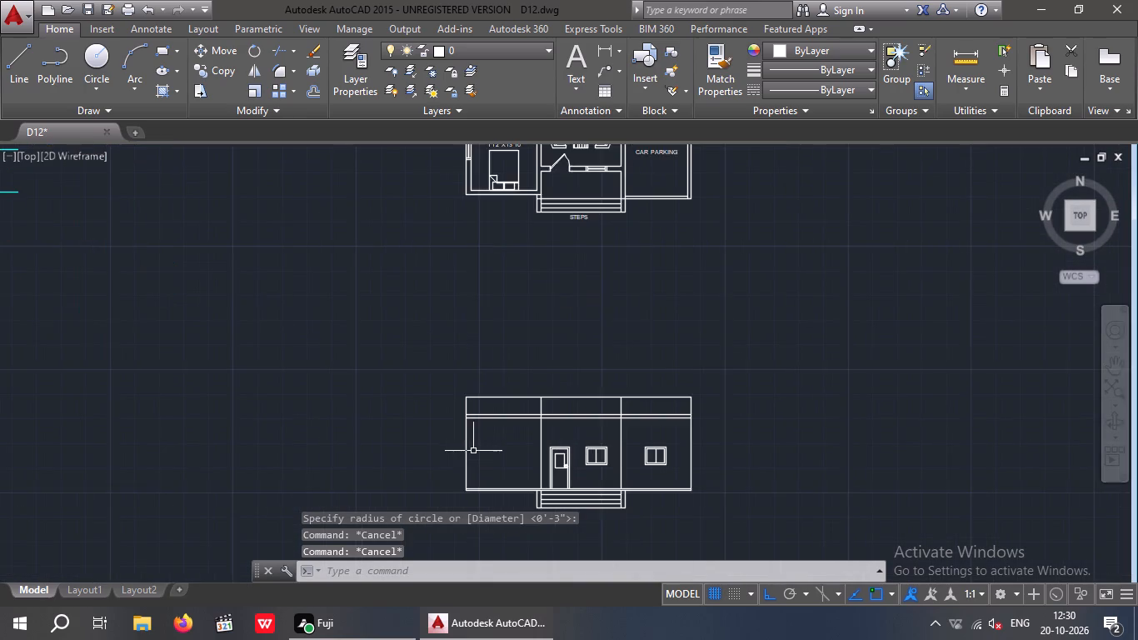
pyautogui.moveTo(464, 439); pyautogui.dragTo(423, 447, button='middle')
pyautogui.scroll(-2, 448, 402)
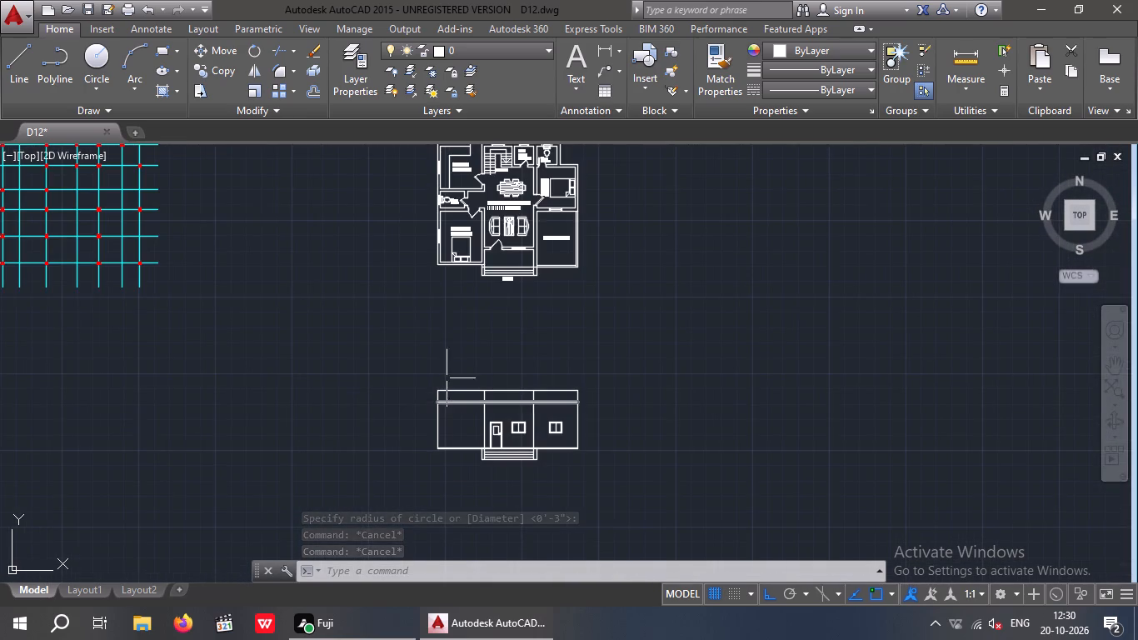
pyautogui.scroll(1, 432, 199)
pyautogui.moveTo(432, 215); pyautogui.dragTo(431, 286, button='middle')
pyautogui.scroll(-1, 431, 359)
pyautogui.scroll(1, 431, 357)
pyautogui.moveTo(339, 346); pyautogui.dragTo(347, 346, button='middle')
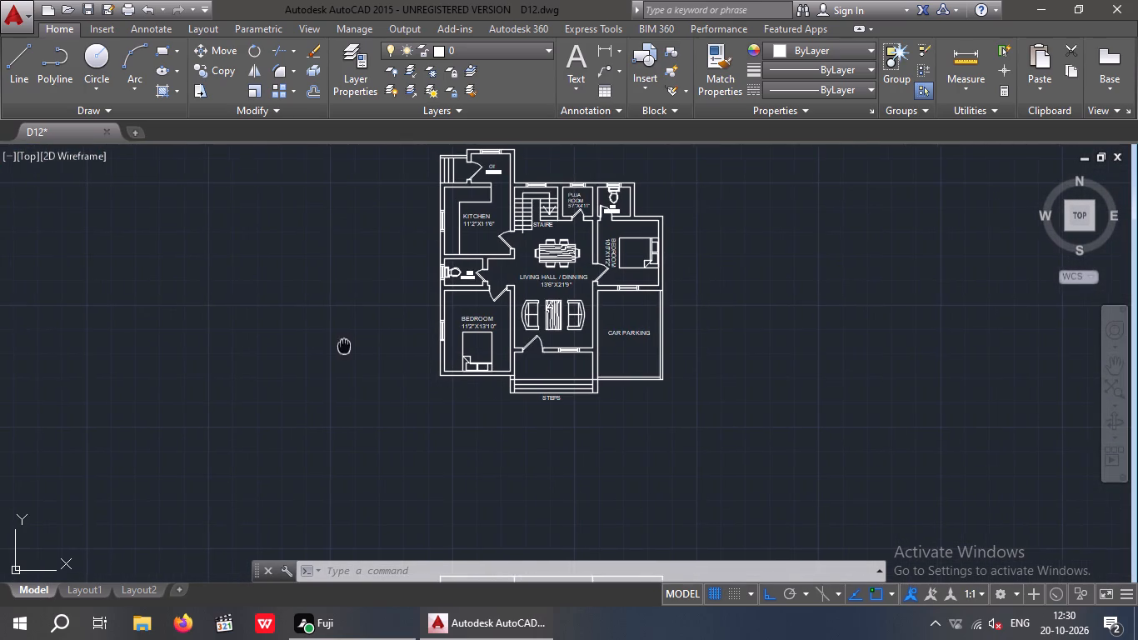
pyautogui.moveTo(347, 346); pyautogui.dragTo(553, 325, button='middle')
pyautogui.scroll(-1, 515, 325)
pyautogui.moveTo(354, 377); pyautogui.dragTo(576, 380, button='middle')
pyautogui.scroll(2, 233, 283)
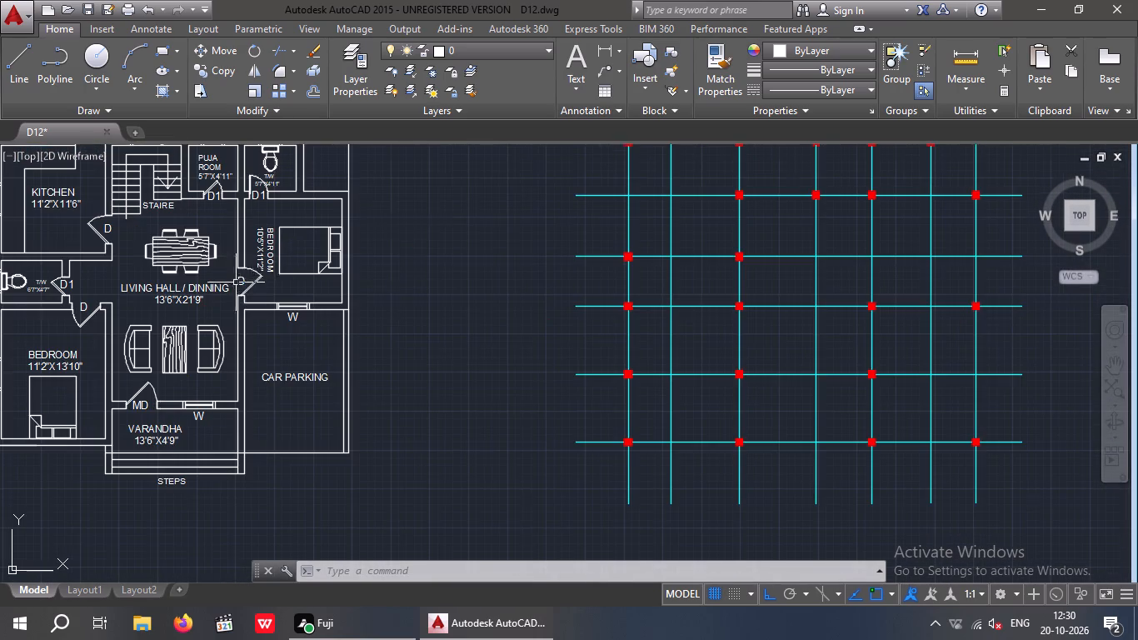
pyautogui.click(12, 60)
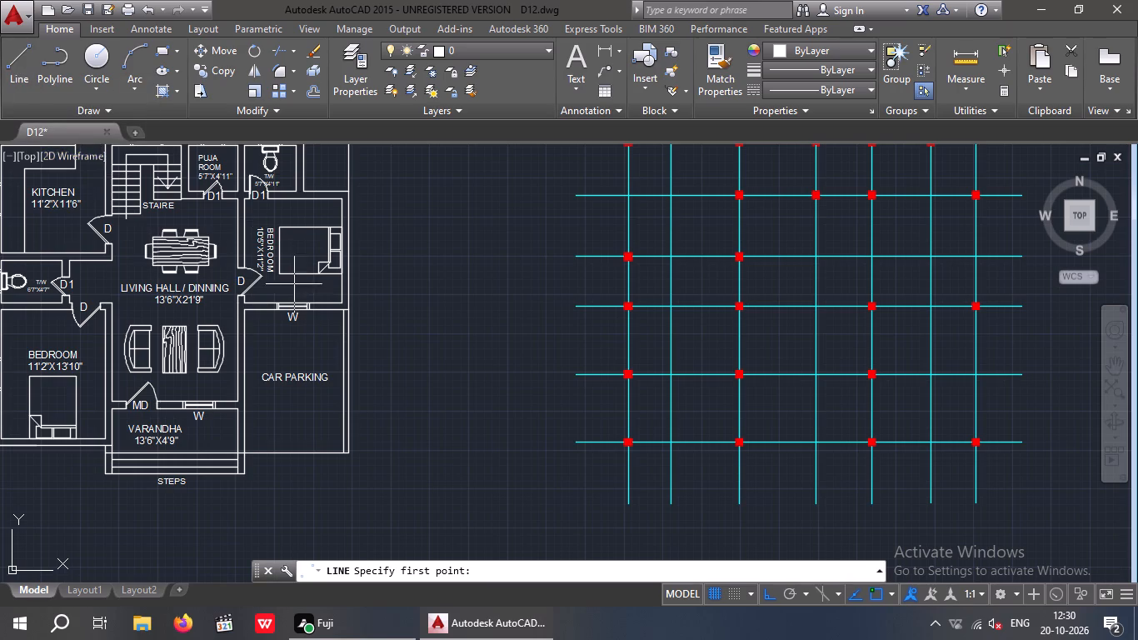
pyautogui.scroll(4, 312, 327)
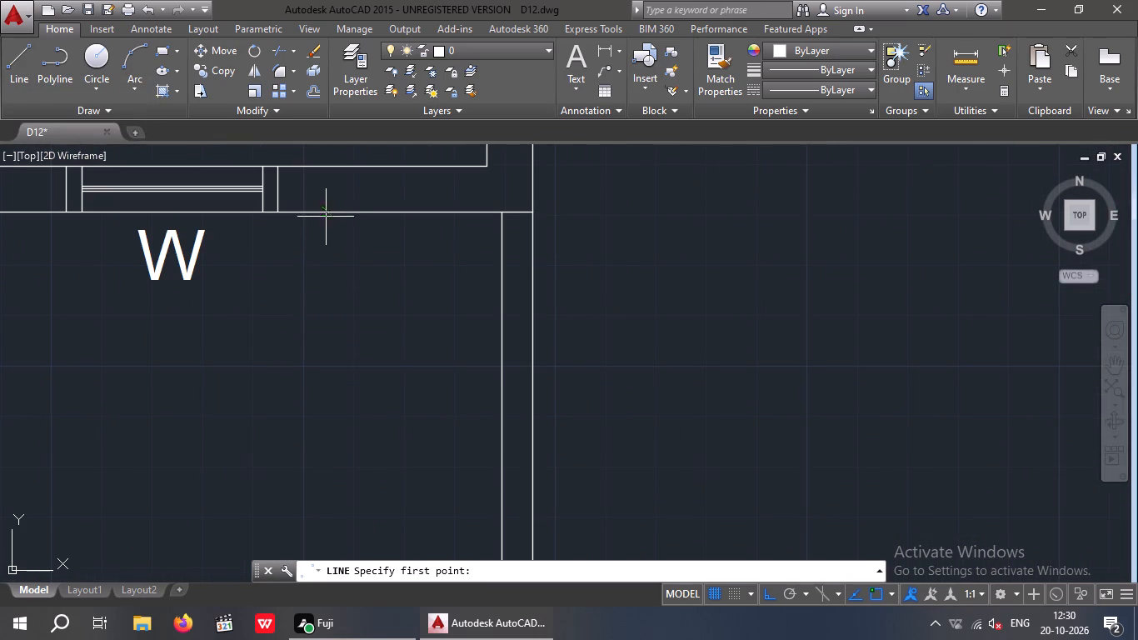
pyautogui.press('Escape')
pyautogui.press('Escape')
# Offset both outer end lines of the window above the car parking 6" outward along the wall in the labelled floor plan.
pyautogui.press('o')
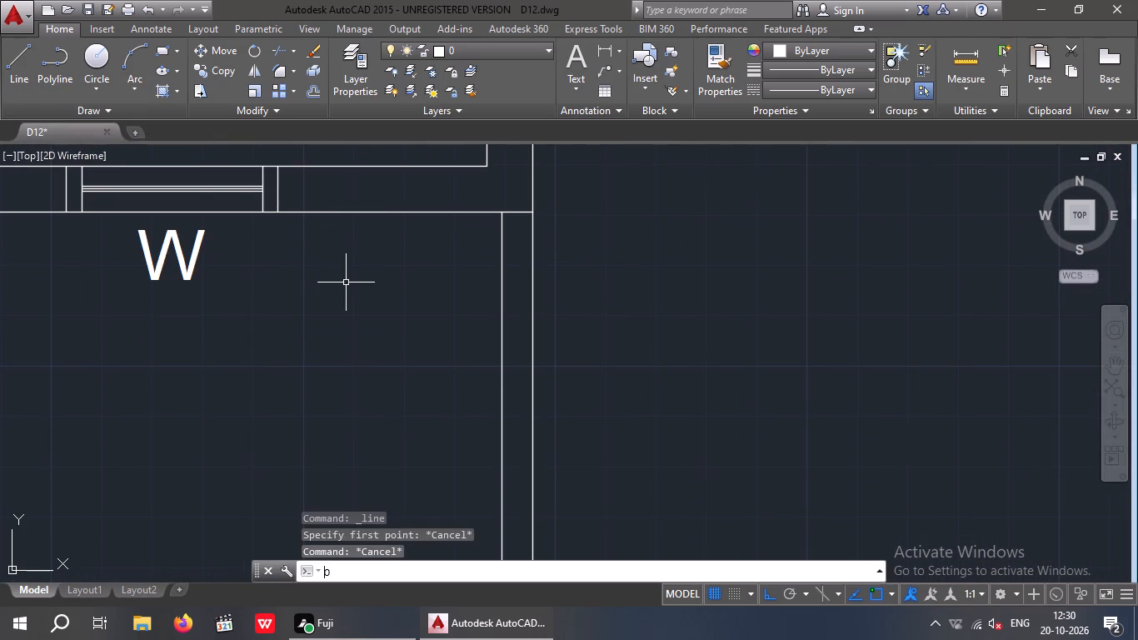
pyautogui.press('Return')
pyautogui.press('6')
pyautogui.hotkey('shift', '"')
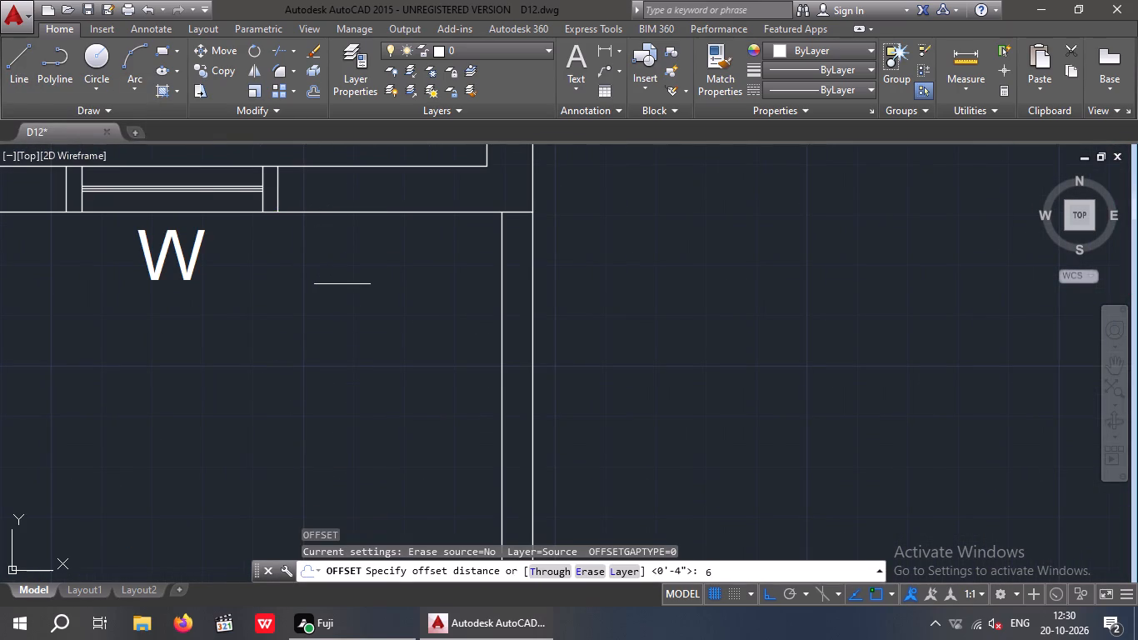
pyautogui.press('Return')
pyautogui.click(279, 198)
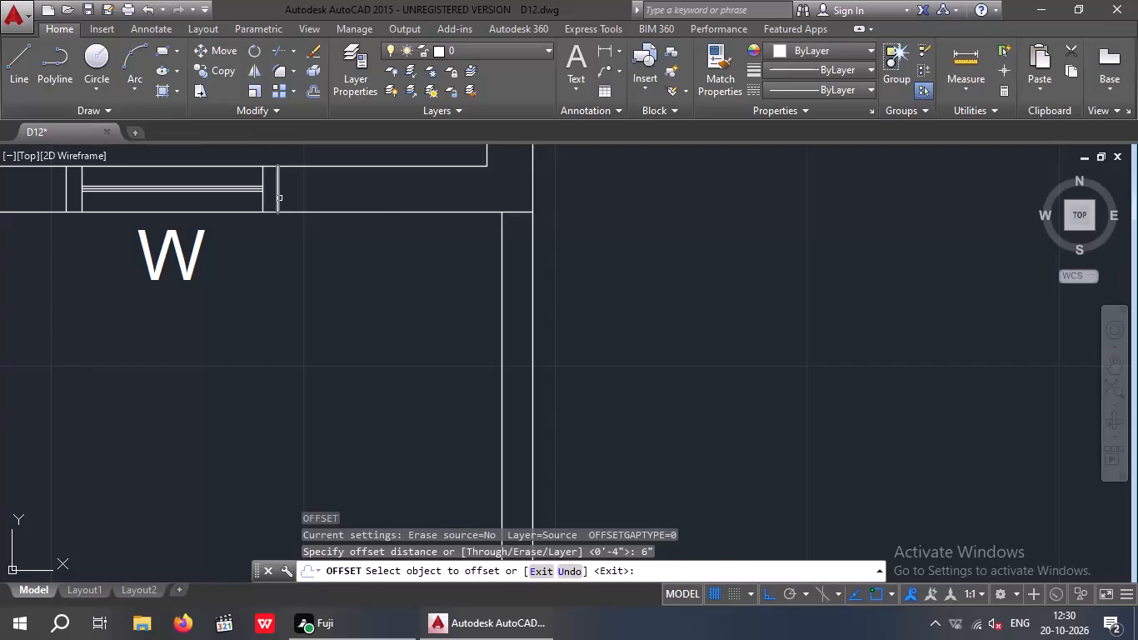
pyautogui.click(362, 202)
pyautogui.moveTo(319, 294); pyautogui.dragTo(514, 332, button='middle')
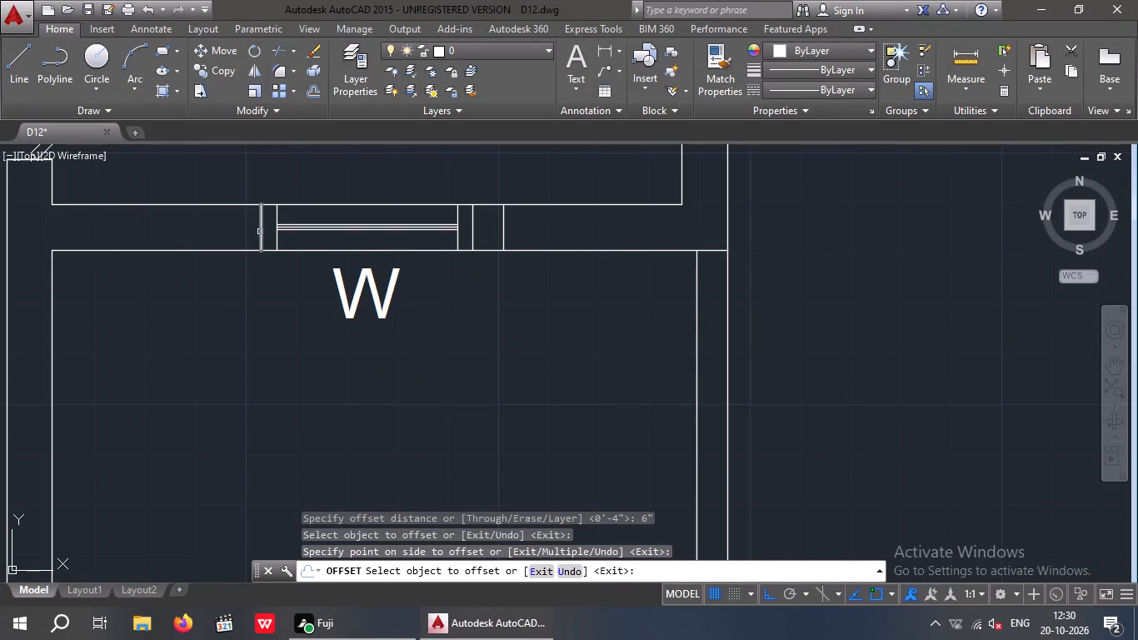
pyautogui.moveTo(262, 229); pyautogui.dragTo(252, 235)
pyautogui.click(215, 247)
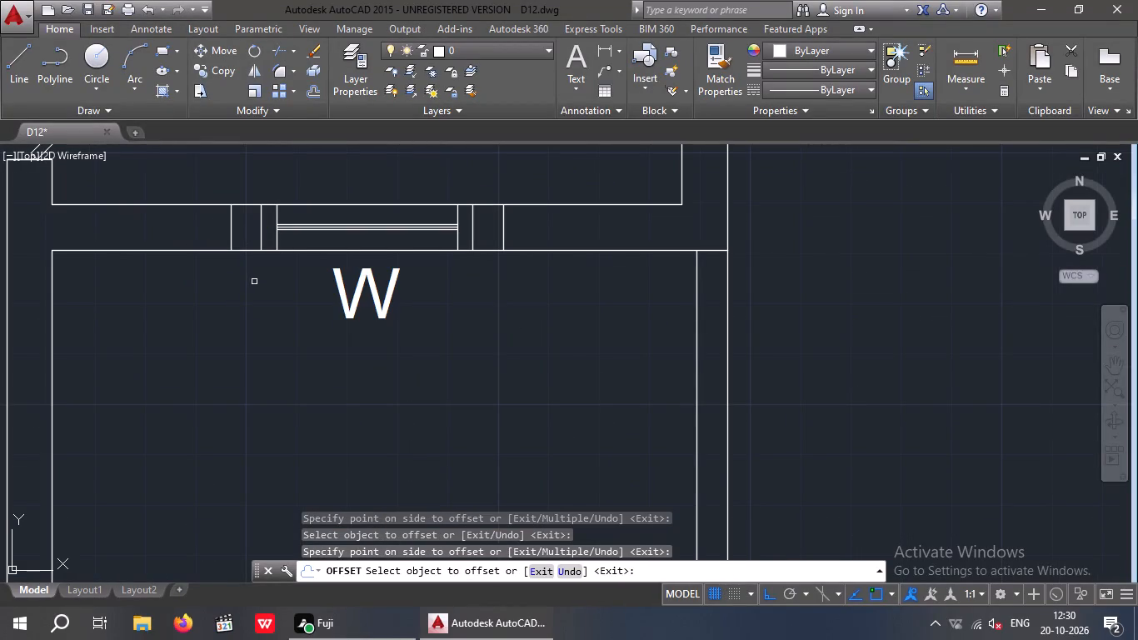
# Offset both outer end lines of the 11'2"X13'10" bedroom's window 6" outward along the left exterior wall.
pyautogui.scroll(-3, 262, 283)
pyautogui.moveTo(264, 315); pyautogui.dragTo(452, 282, button='middle')
pyautogui.scroll(-1, 452, 287)
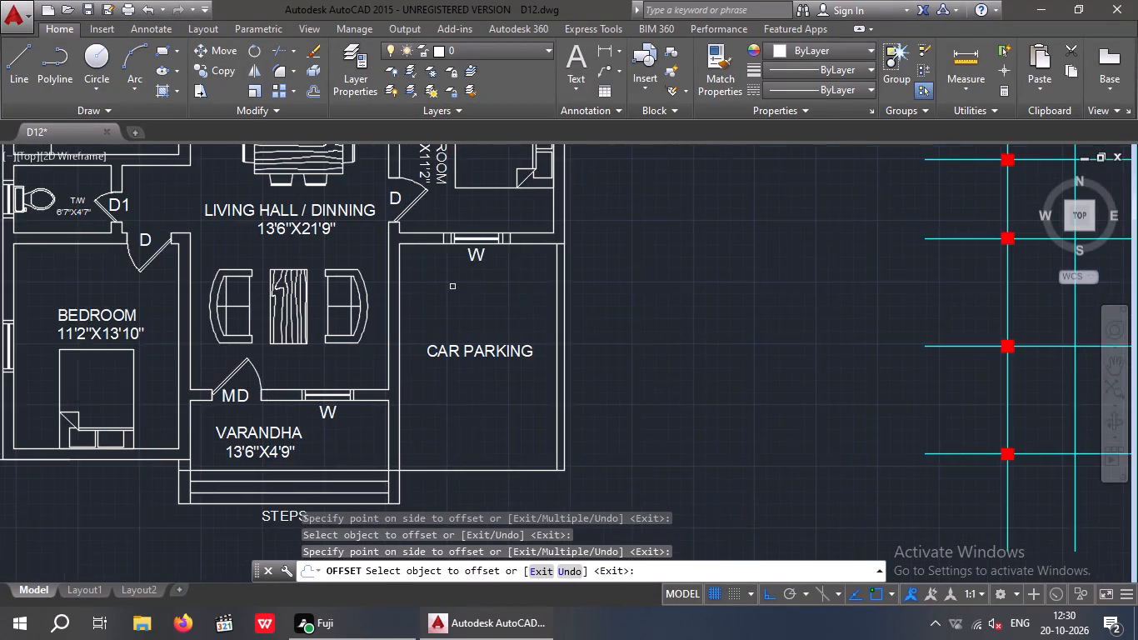
pyautogui.scroll(4, 168, 308)
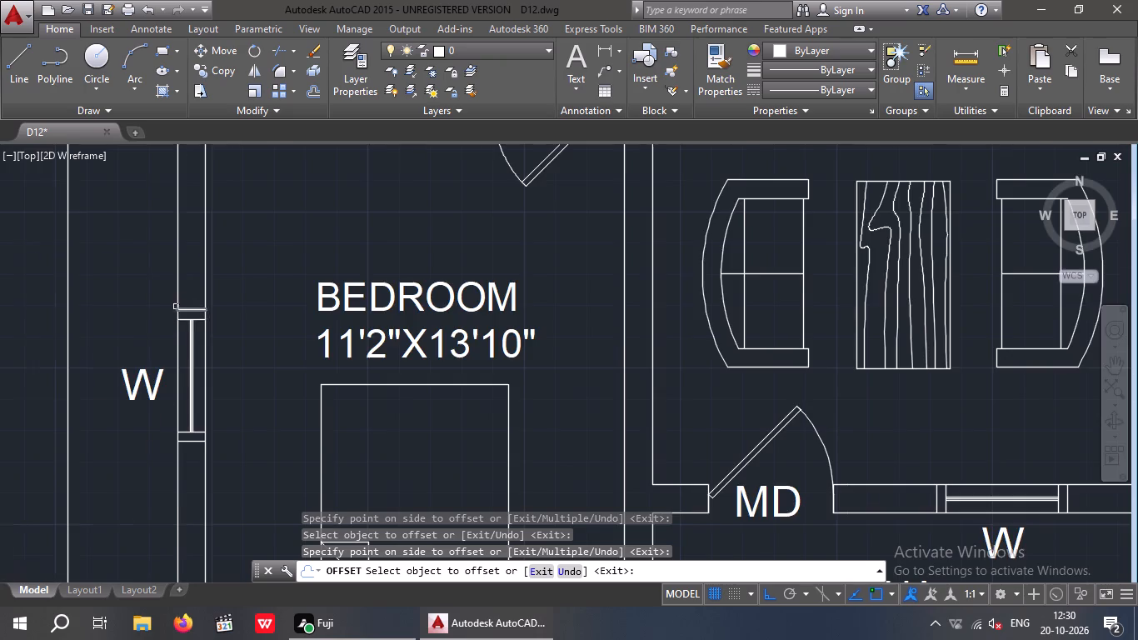
pyautogui.scroll(1, 176, 307)
pyautogui.click(212, 312)
pyautogui.click(217, 265)
pyautogui.scroll(-2, 218, 264)
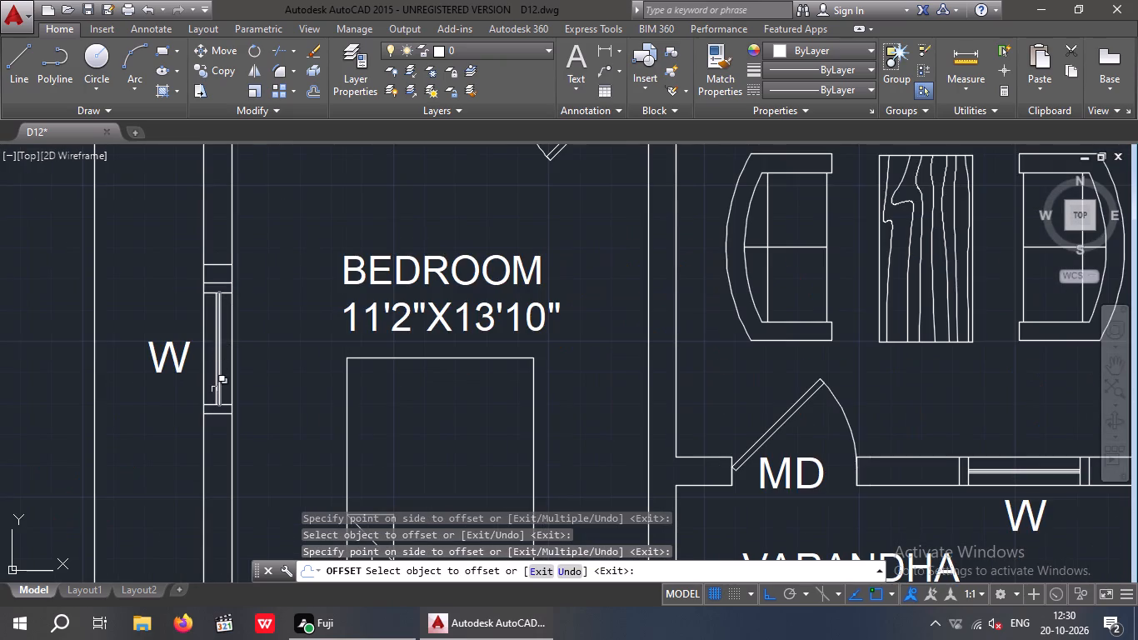
pyautogui.scroll(2, 217, 432)
pyautogui.moveTo(207, 389); pyautogui.dragTo(207, 400)
pyautogui.click(201, 441)
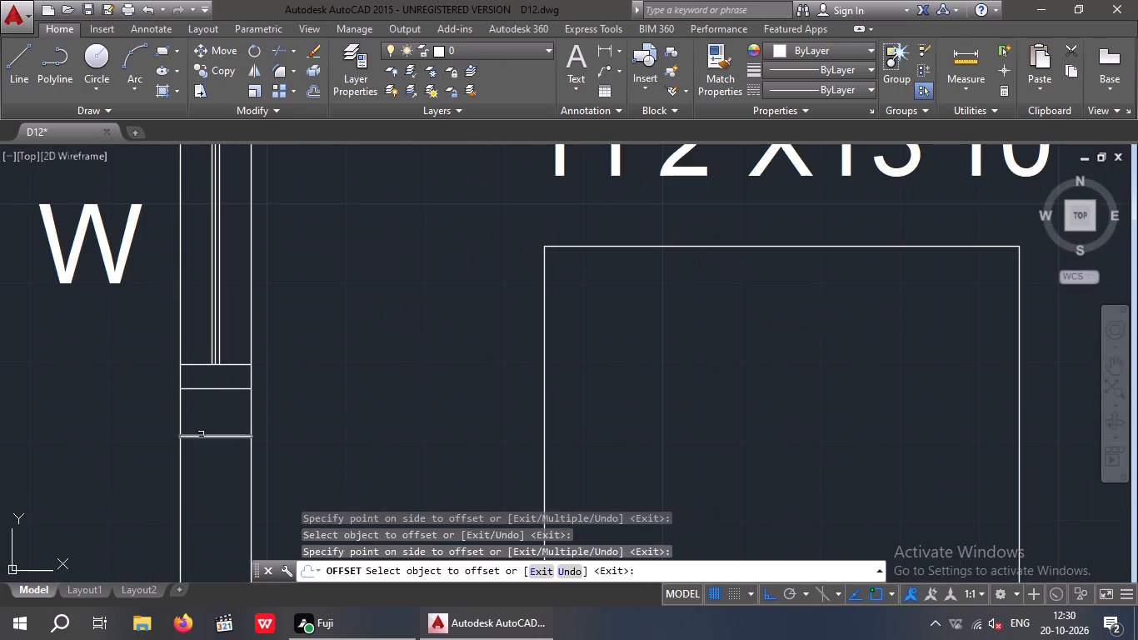
# Offset both outer end lines of the 6'7"X4'7" toilet's ventilator 6" outward along the left exterior wall.
pyautogui.scroll(-3, 210, 390)
pyautogui.moveTo(277, 360); pyautogui.dragTo(284, 460, button='middle')
pyautogui.moveTo(262, 362); pyautogui.dragTo(277, 444, button='middle')
pyautogui.scroll(3, 227, 327)
pyautogui.moveTo(252, 331); pyautogui.dragTo(252, 349)
pyautogui.click(251, 379)
pyautogui.scroll(-1, 245, 353)
pyautogui.moveTo(245, 352); pyautogui.dragTo(257, 487, button='middle')
pyautogui.scroll(3, 257, 322)
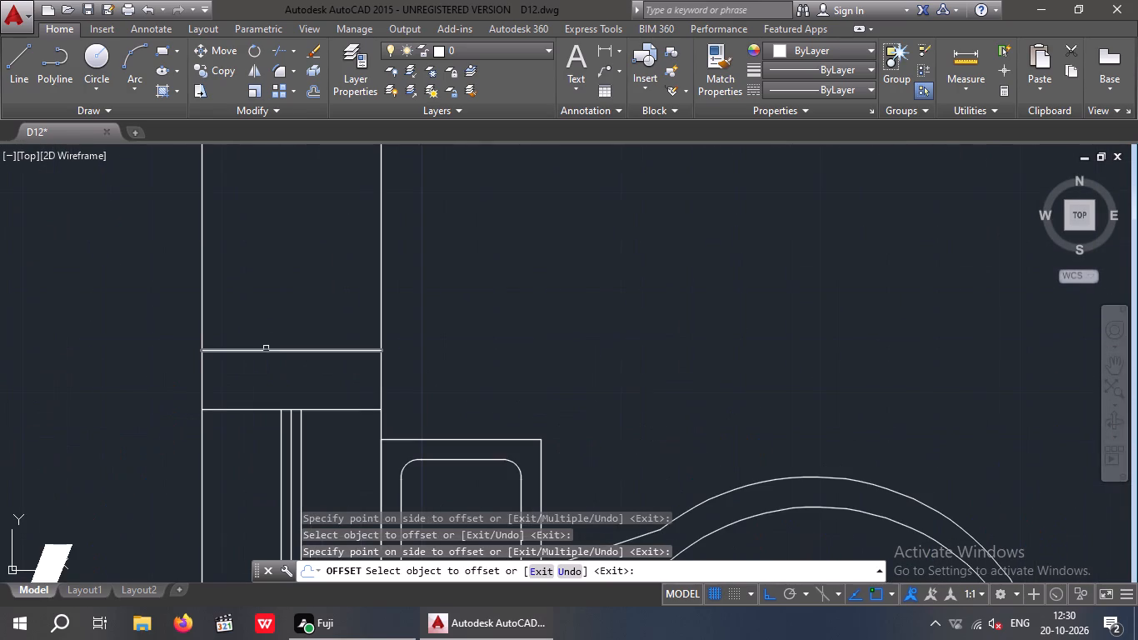
pyautogui.moveTo(265, 351); pyautogui.dragTo(262, 329)
pyautogui.click(261, 289)
# Offset both outer end lines of the kitchen window 6" outward along the left exterior wall.
pyautogui.scroll(-5, 267, 282)
pyautogui.moveTo(329, 268); pyautogui.dragTo(315, 406, button='middle')
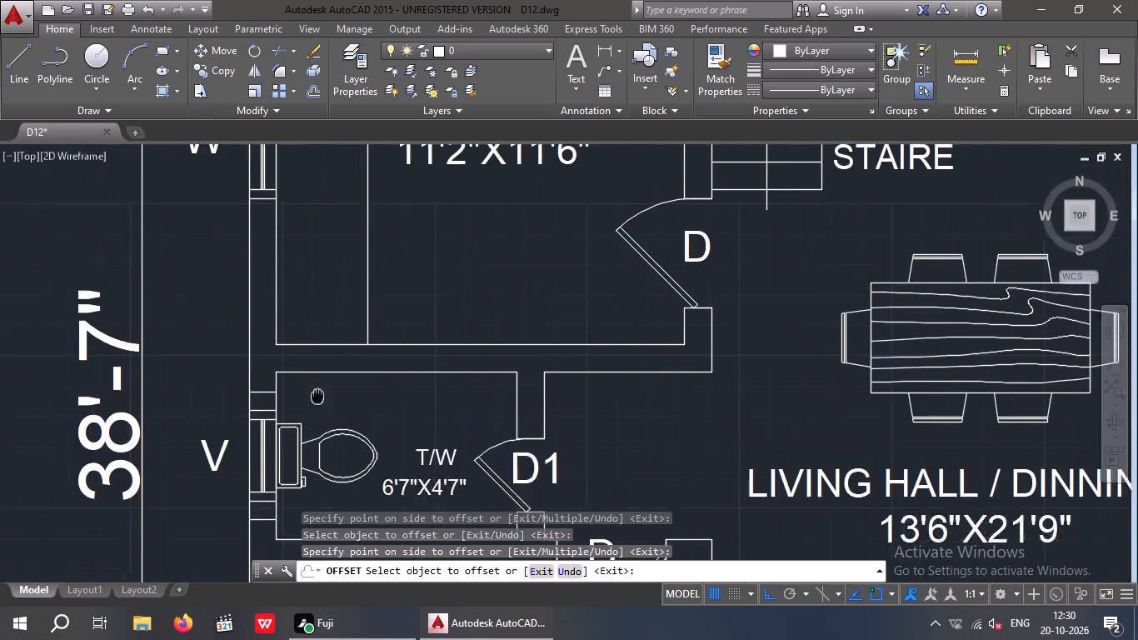
pyautogui.moveTo(315, 406); pyautogui.dragTo(312, 418, button='middle')
pyautogui.scroll(-1, 302, 318)
pyautogui.scroll(3, 264, 271)
pyautogui.moveTo(287, 245); pyautogui.dragTo(287, 276)
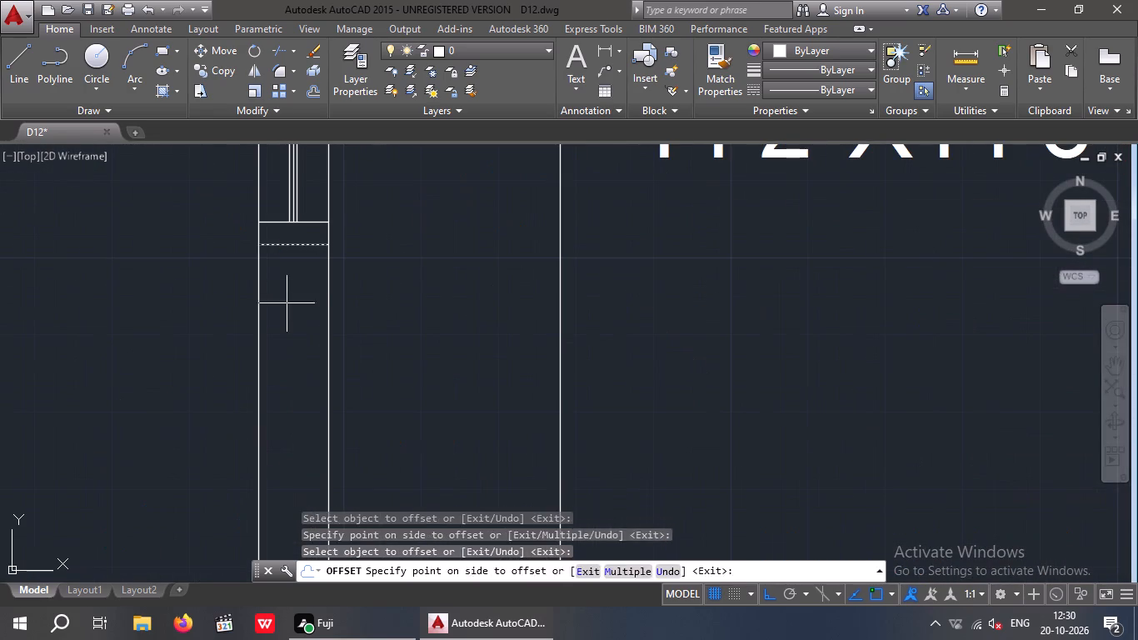
pyautogui.click(287, 312)
pyautogui.scroll(-2, 290, 307)
pyautogui.moveTo(323, 287); pyautogui.dragTo(335, 463, button='middle')
pyautogui.scroll(2, 294, 347)
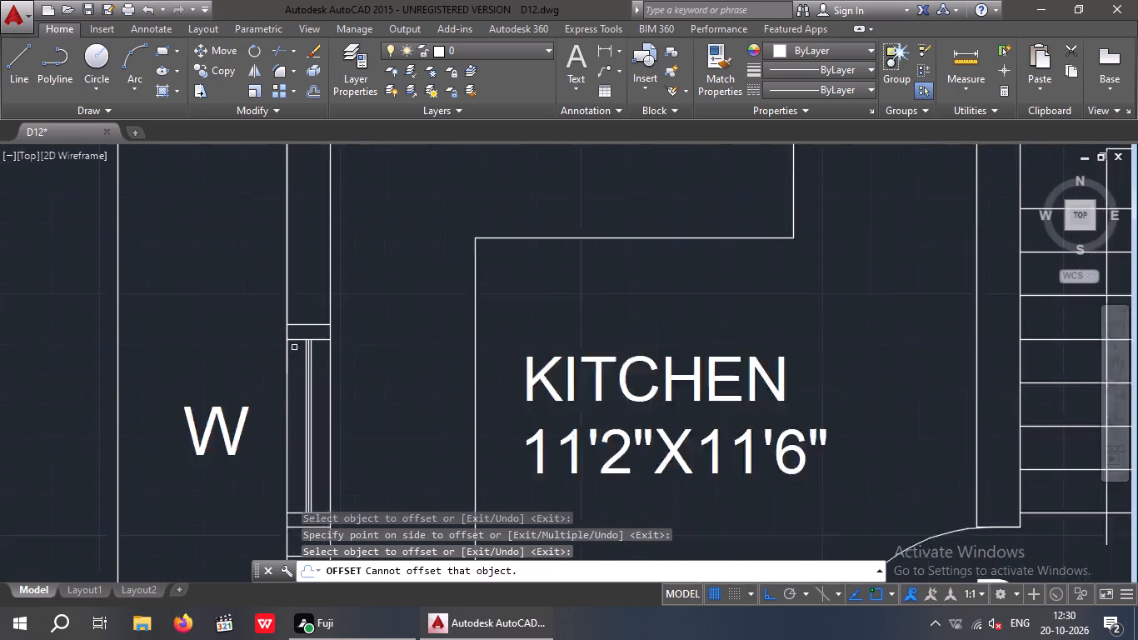
pyautogui.scroll(2, 294, 347)
pyautogui.scroll(-1, 325, 247)
pyautogui.moveTo(327, 270); pyautogui.dragTo(331, 372, button='middle')
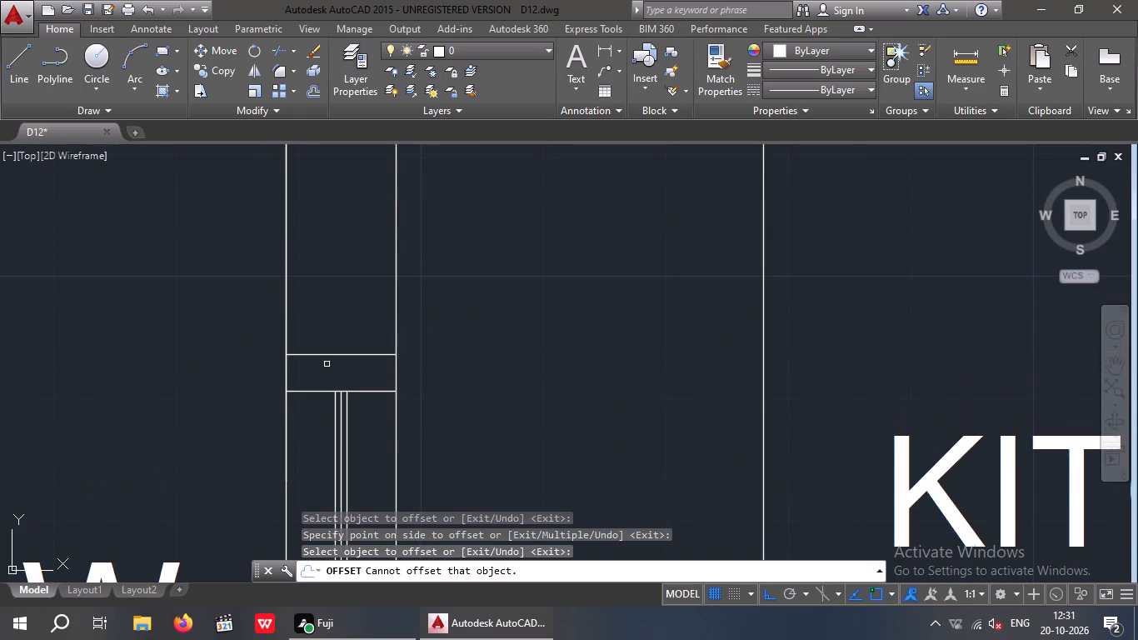
pyautogui.moveTo(330, 355); pyautogui.dragTo(329, 345)
pyautogui.click(324, 285)
# Offset both outer end lines of the OT room's window 6" outward along its upper wall.
pyautogui.scroll(-4, 326, 285)
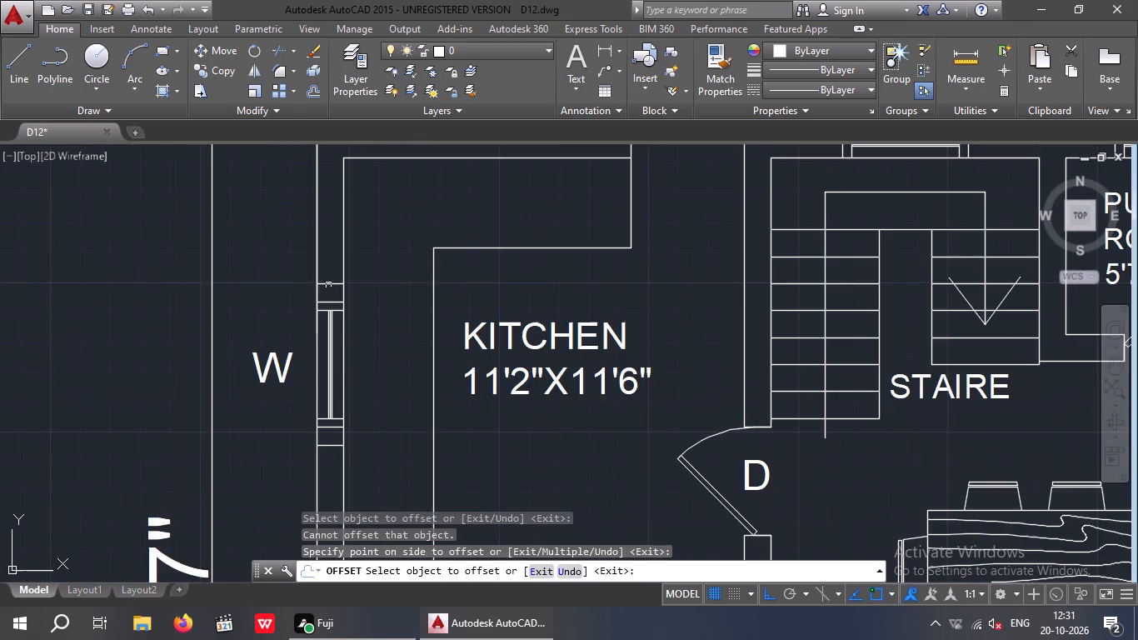
pyautogui.moveTo(366, 264); pyautogui.dragTo(360, 457, button='middle')
pyautogui.middleClick(360, 457)
pyautogui.moveTo(353, 355); pyautogui.dragTo(357, 503, button='middle')
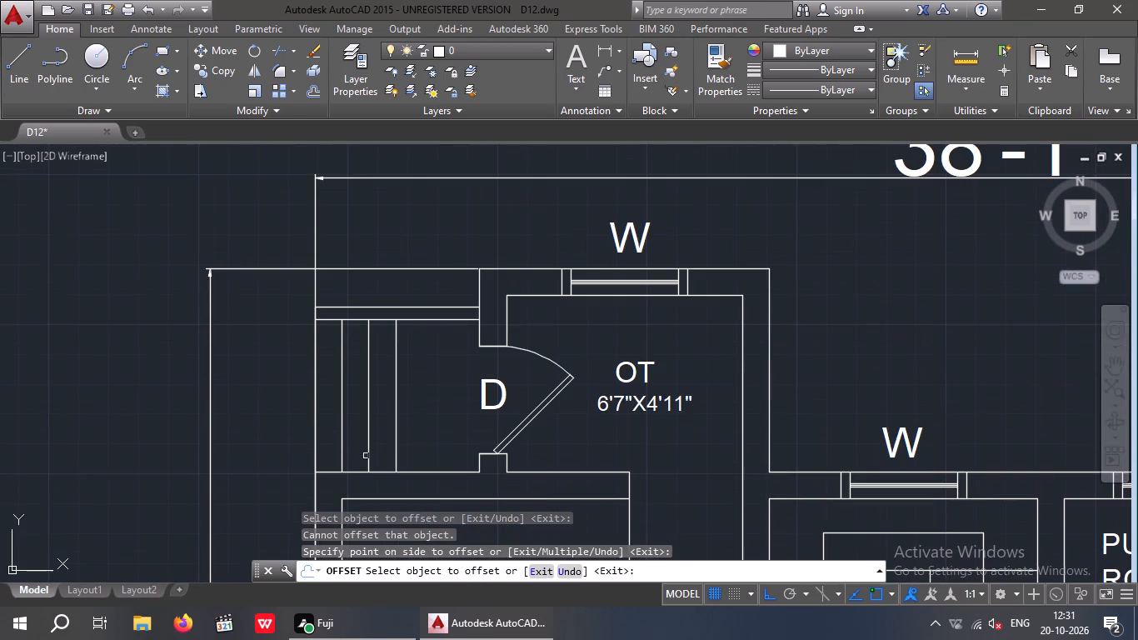
pyautogui.scroll(2, 567, 280)
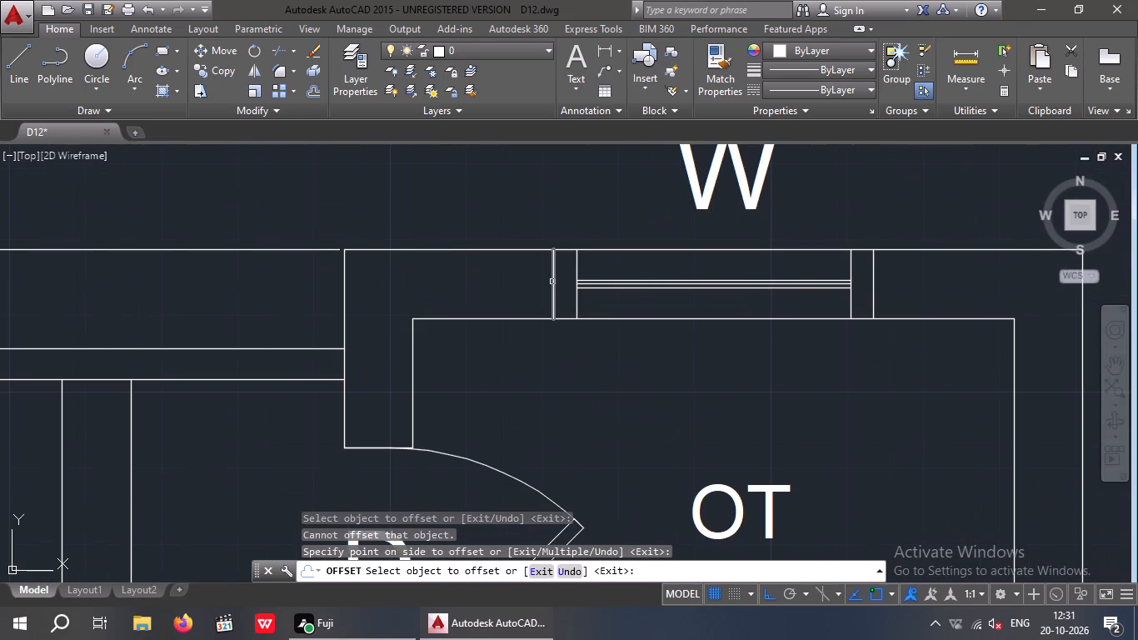
pyautogui.moveTo(554, 281); pyautogui.dragTo(498, 299)
pyautogui.click(475, 302)
pyautogui.scroll(-3, 519, 291)
pyautogui.scroll(3, 606, 292)
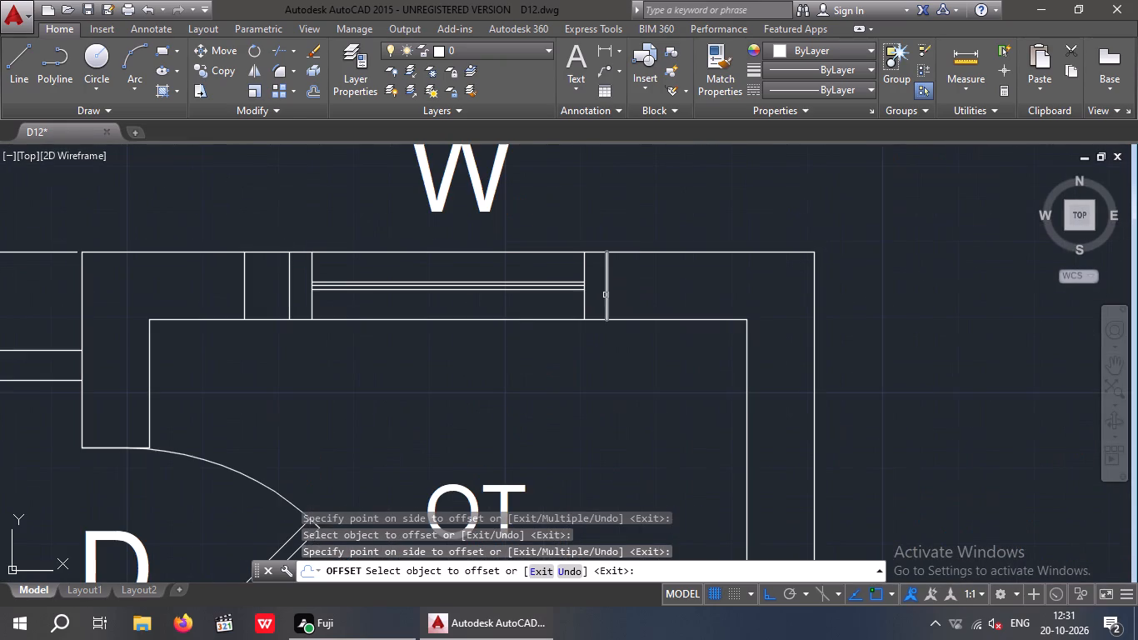
pyautogui.click(610, 290)
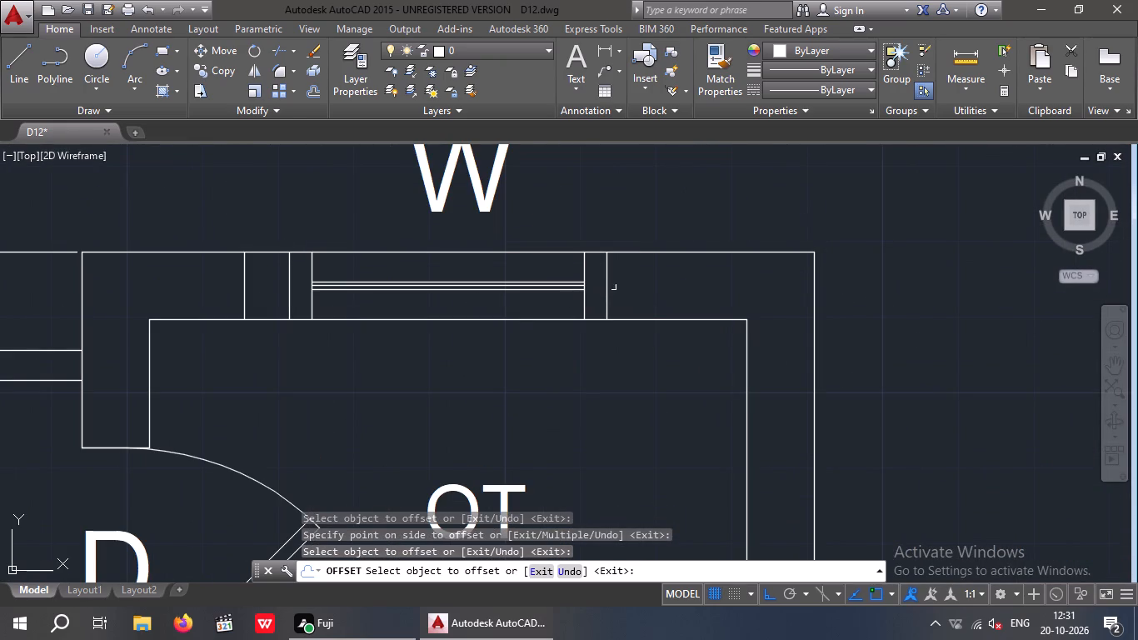
pyautogui.click(607, 289)
pyautogui.click(647, 283)
# Offset both outer end lines of the staircase window 6" outward along the upper wall.
pyautogui.scroll(-3, 647, 283)
pyautogui.moveTo(799, 370); pyautogui.dragTo(479, 187, button='middle')
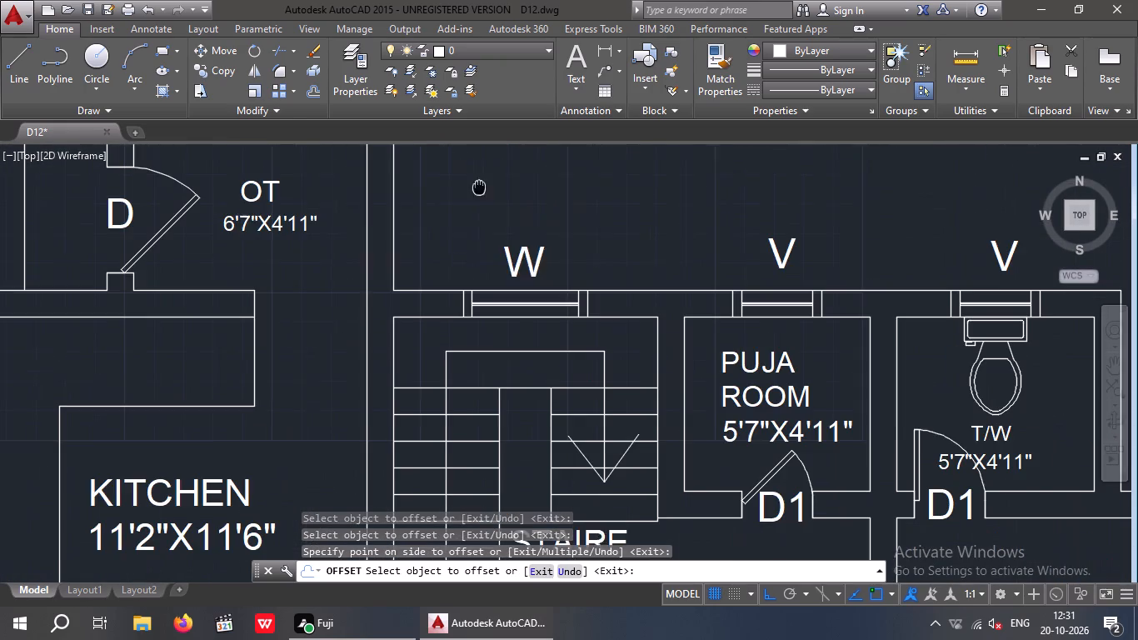
pyautogui.scroll(3, 440, 298)
pyautogui.moveTo(521, 314); pyautogui.dragTo(502, 318)
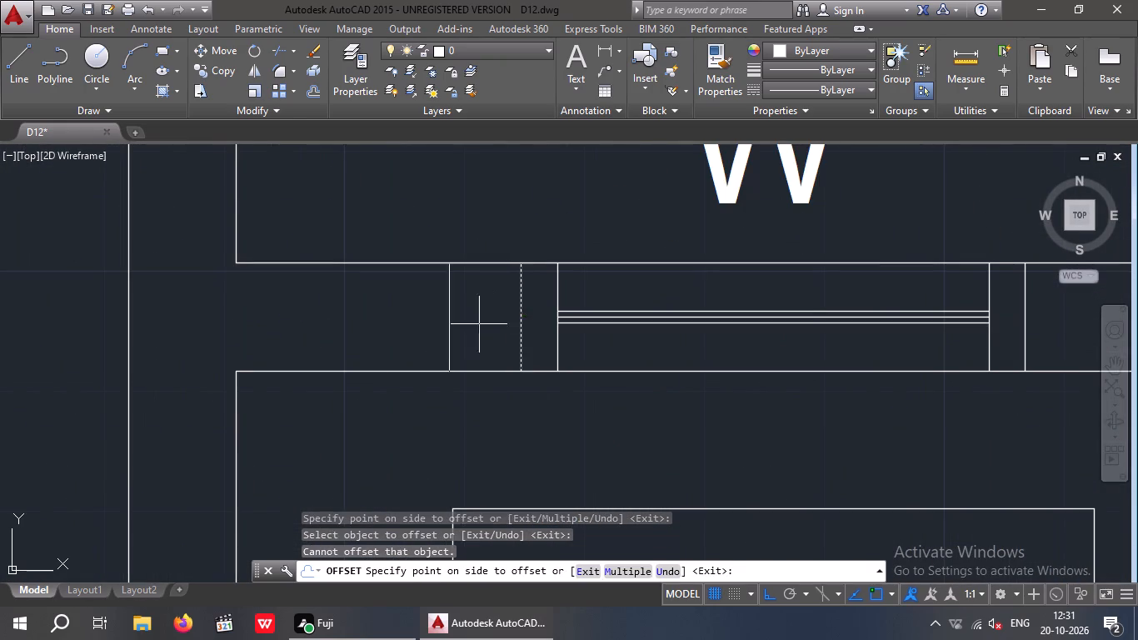
pyautogui.click(462, 325)
pyautogui.scroll(-3, 792, 305)
pyautogui.scroll(3, 846, 303)
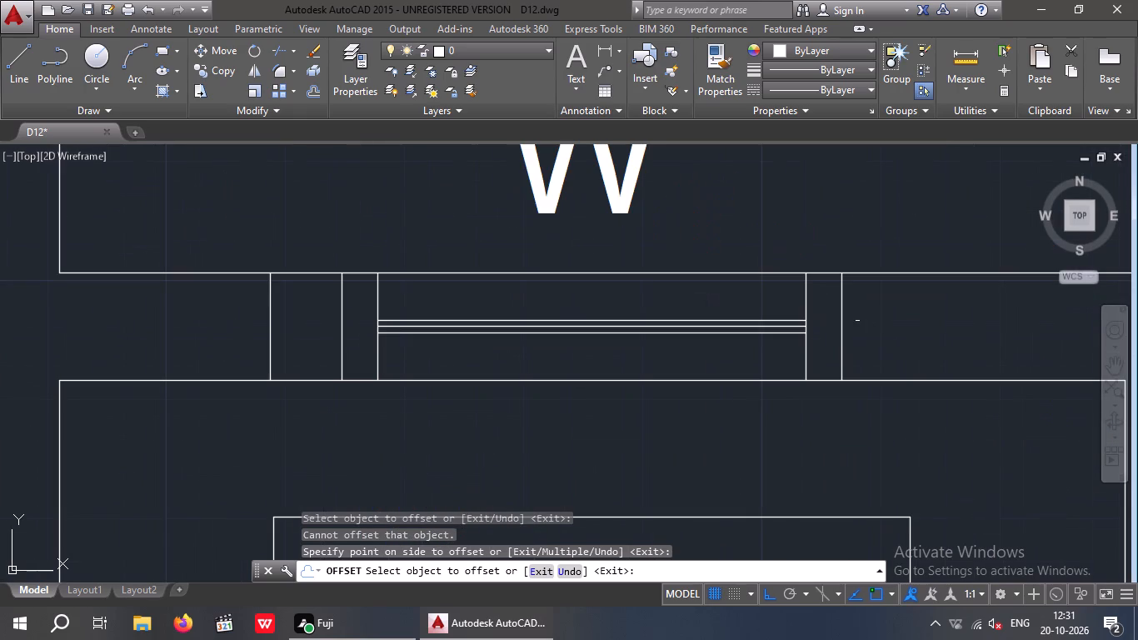
pyautogui.click(843, 317)
pyautogui.click(885, 310)
# Offset both outer end lines of the puja room's ventilator 6" outward along the upper wall.
pyautogui.scroll(-4, 885, 310)
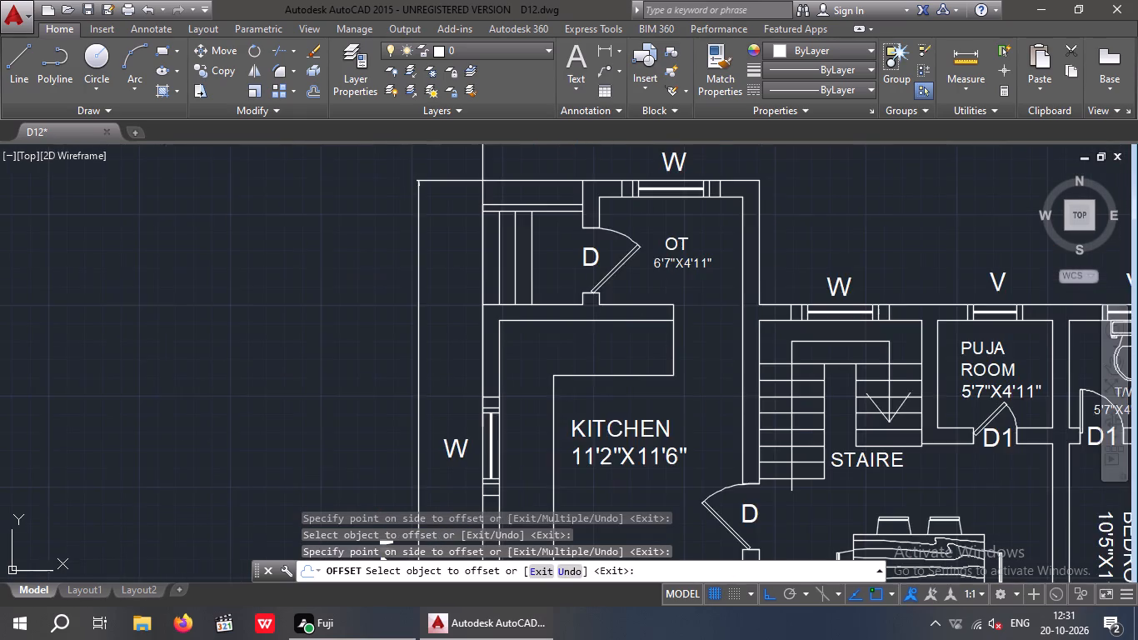
pyautogui.scroll(-1, 865, 343)
pyautogui.moveTo(863, 342); pyautogui.dragTo(527, 328, button='middle')
pyautogui.scroll(-2, 524, 314)
pyautogui.moveTo(635, 338); pyautogui.dragTo(625, 374, button='middle')
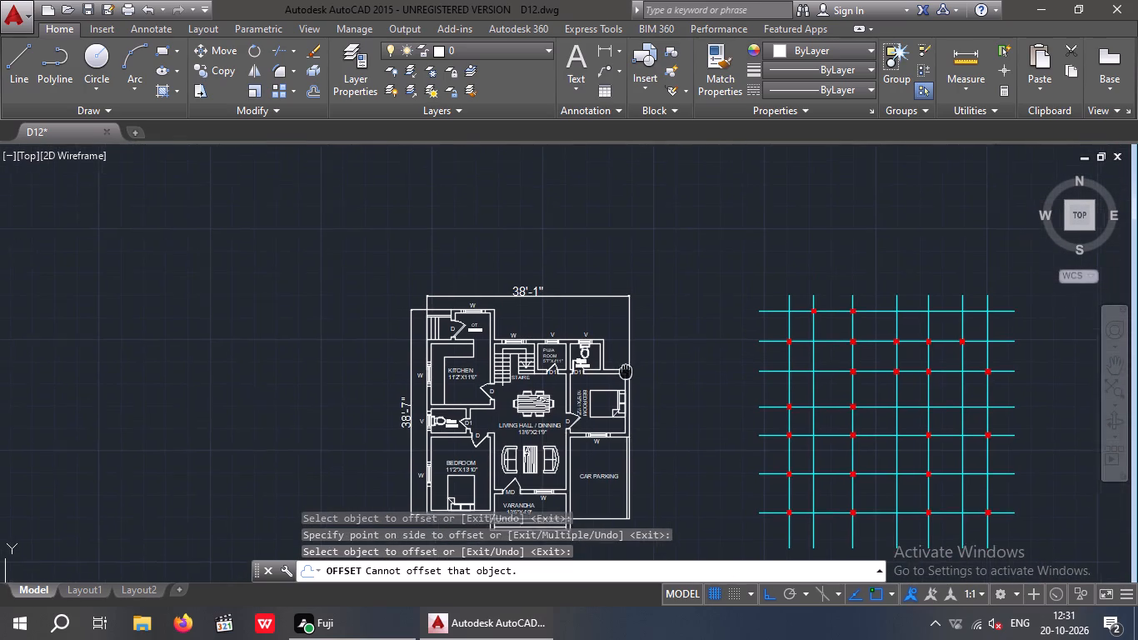
pyautogui.moveTo(625, 374); pyautogui.dragTo(610, 390, button='middle')
pyautogui.scroll(6, 527, 372)
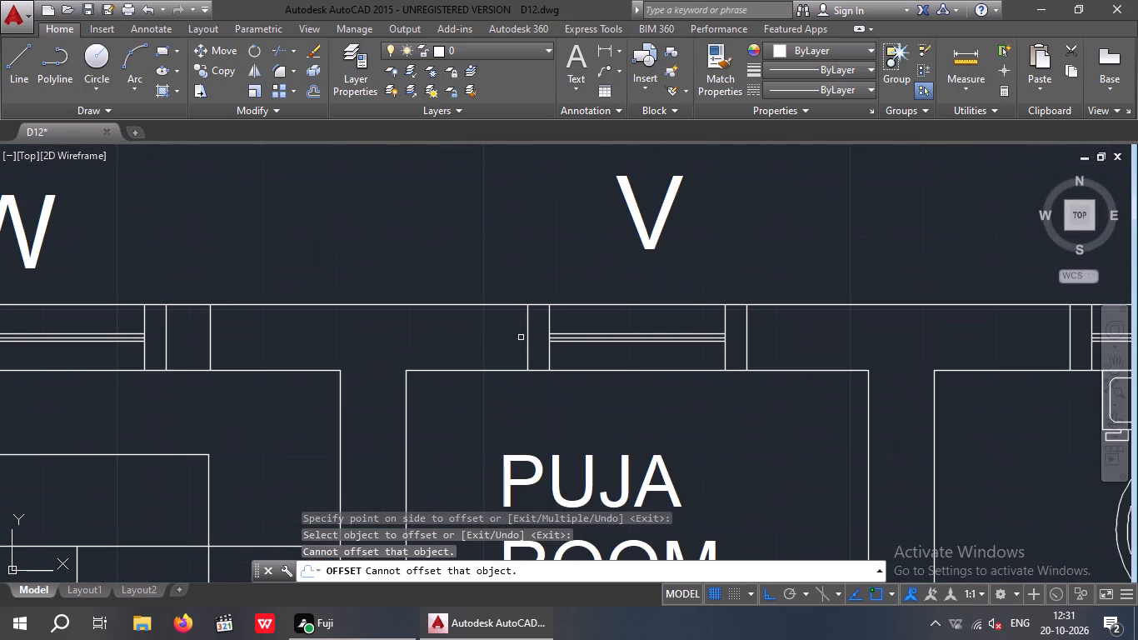
pyautogui.moveTo(527, 336); pyautogui.dragTo(519, 338)
pyautogui.click(507, 341)
pyautogui.scroll(-1, 507, 341)
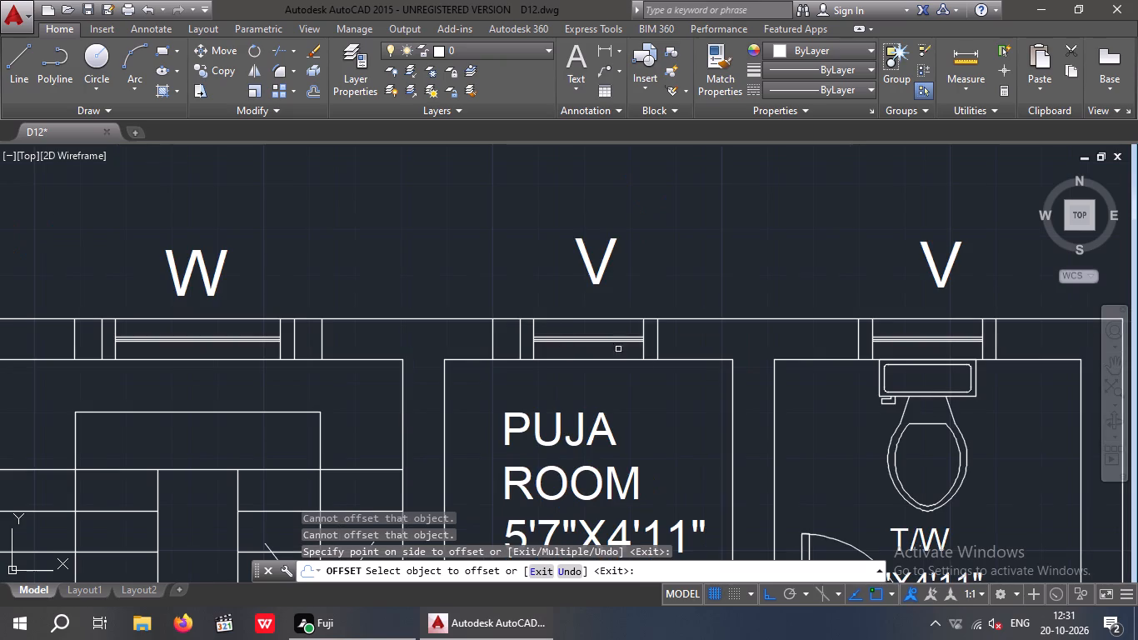
pyautogui.click(659, 339)
pyautogui.click(686, 338)
# Offset both outer end lines of the 5'7"X4'11" toilet's ventilator 6" outward along the upper wall and end the Offset command.
pyautogui.scroll(-2, 686, 332)
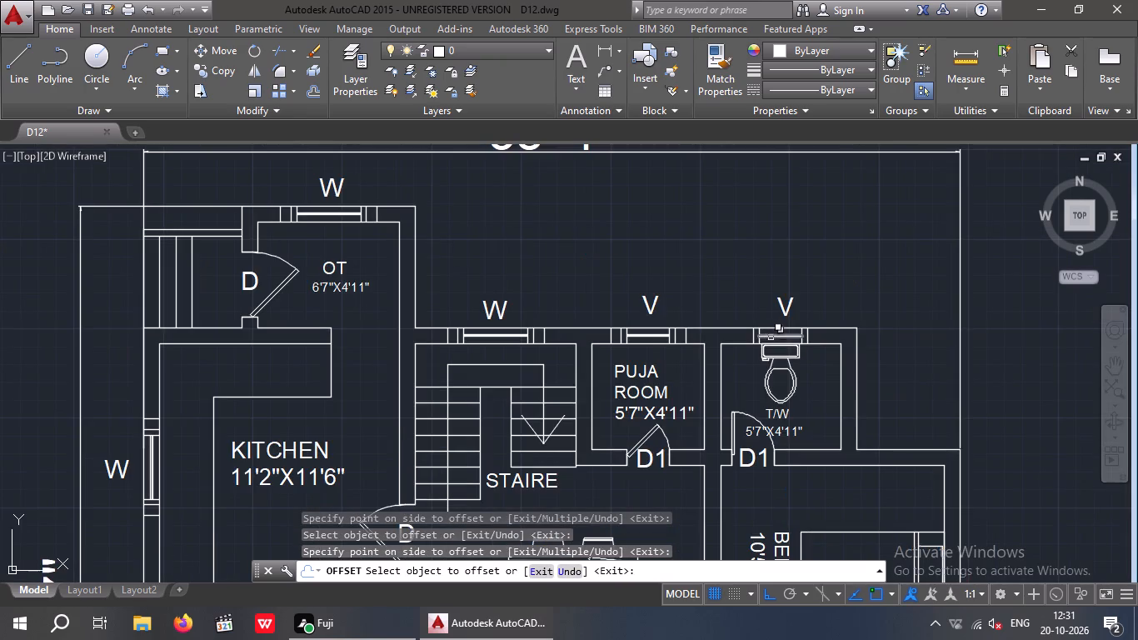
pyautogui.scroll(3, 750, 338)
pyautogui.moveTo(757, 332); pyautogui.dragTo(741, 336)
pyautogui.click(719, 341)
pyautogui.scroll(-2, 719, 341)
pyautogui.scroll(3, 811, 330)
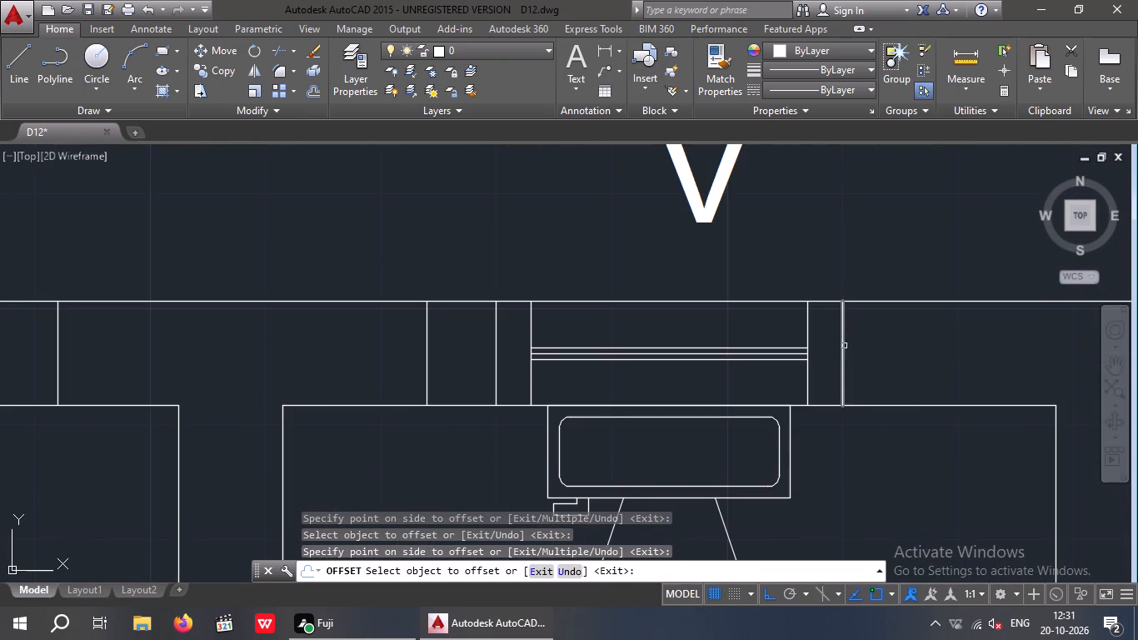
pyautogui.click(843, 347)
pyautogui.click(863, 345)
pyautogui.scroll(-6, 863, 344)
pyautogui.moveTo(873, 383); pyautogui.dragTo(577, 254, button='middle')
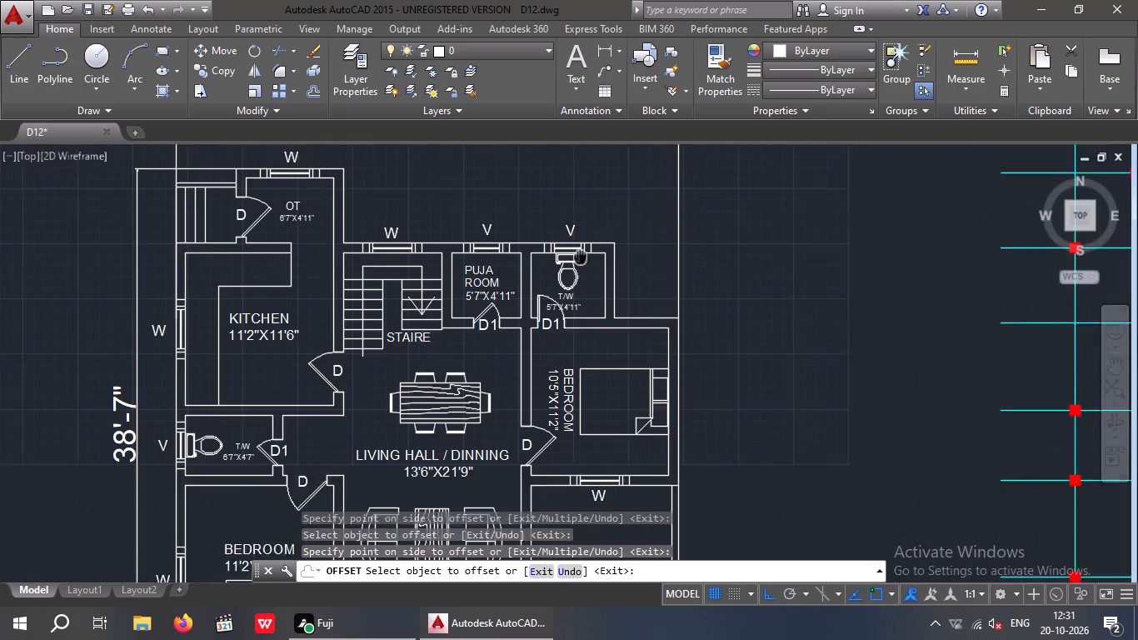
pyautogui.moveTo(577, 254); pyautogui.dragTo(571, 248, button='middle')
pyautogui.moveTo(693, 426); pyautogui.dragTo(640, 292, button='middle')
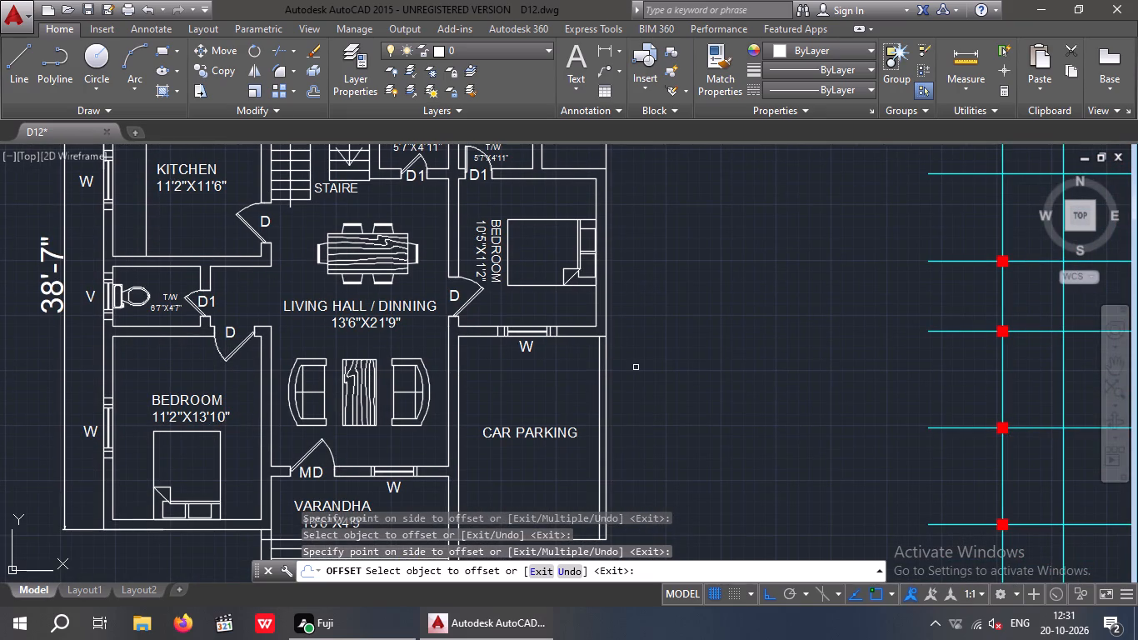
pyautogui.moveTo(628, 441); pyautogui.dragTo(632, 584, button='middle')
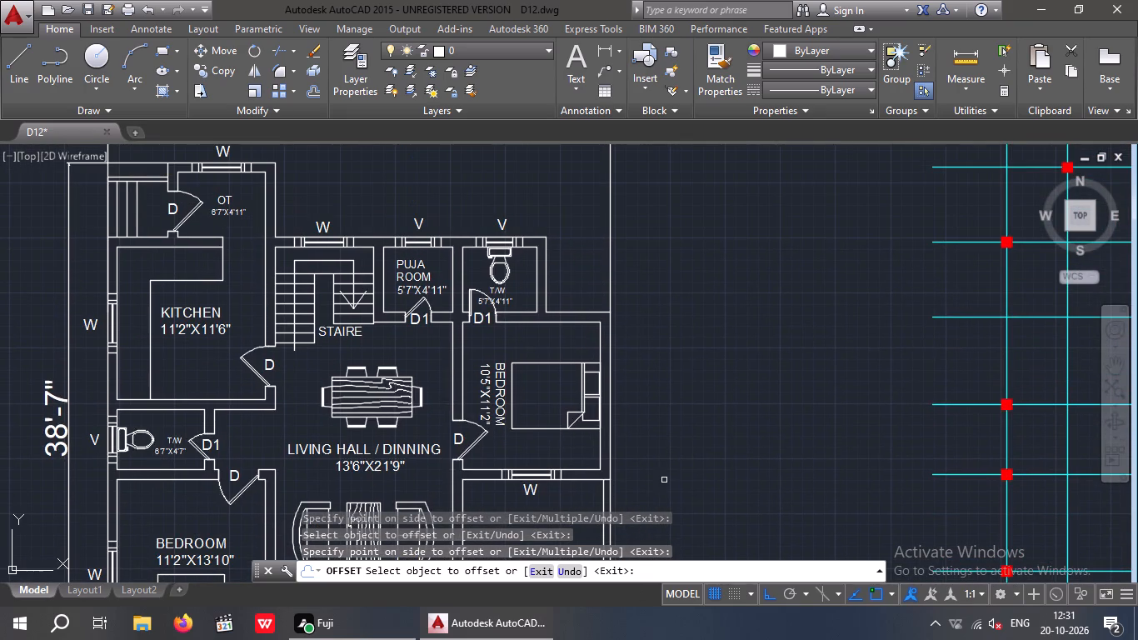
pyautogui.press('Escape')
pyautogui.press('Escape')
pyautogui.press('Escape')
pyautogui.press('Escape')
pyautogui.press('Escape')
pyautogui.press('Escape')
pyautogui.press('Escape')
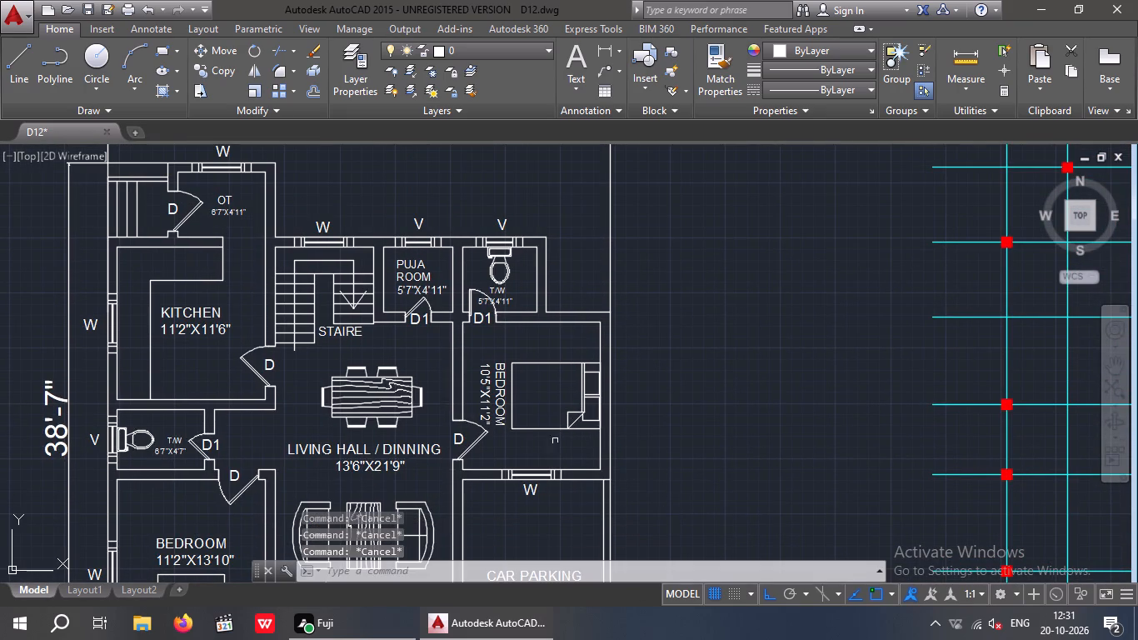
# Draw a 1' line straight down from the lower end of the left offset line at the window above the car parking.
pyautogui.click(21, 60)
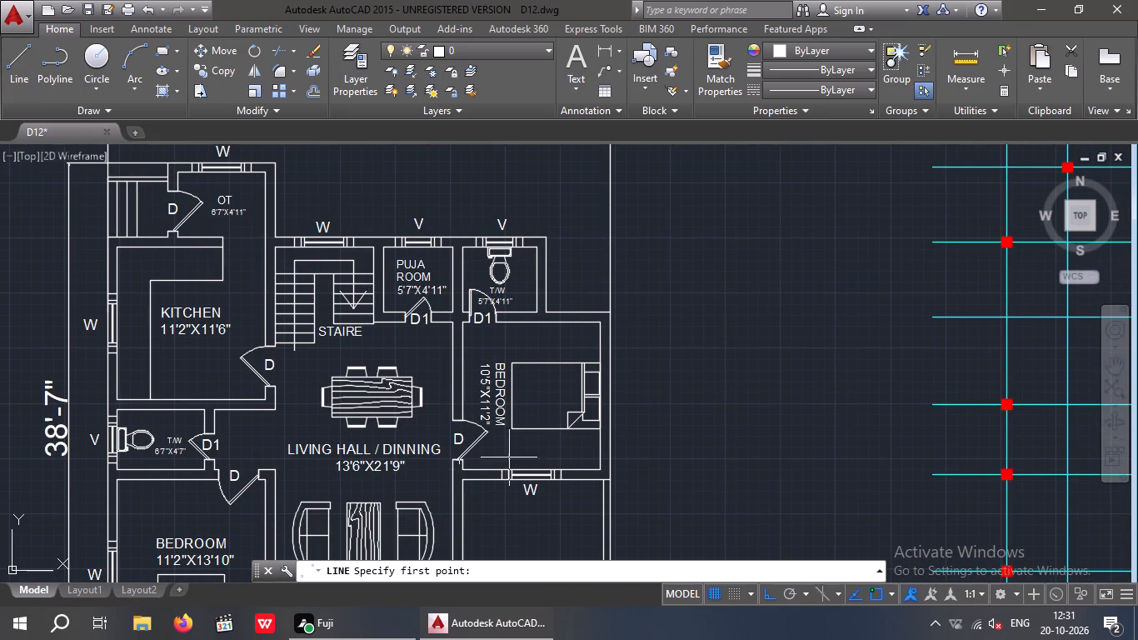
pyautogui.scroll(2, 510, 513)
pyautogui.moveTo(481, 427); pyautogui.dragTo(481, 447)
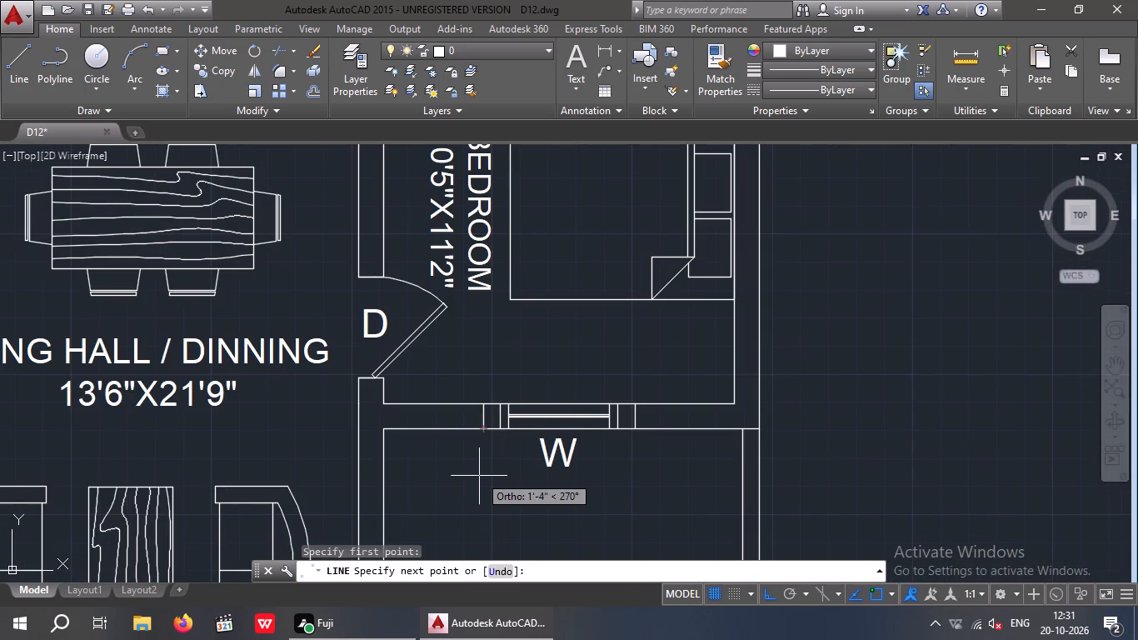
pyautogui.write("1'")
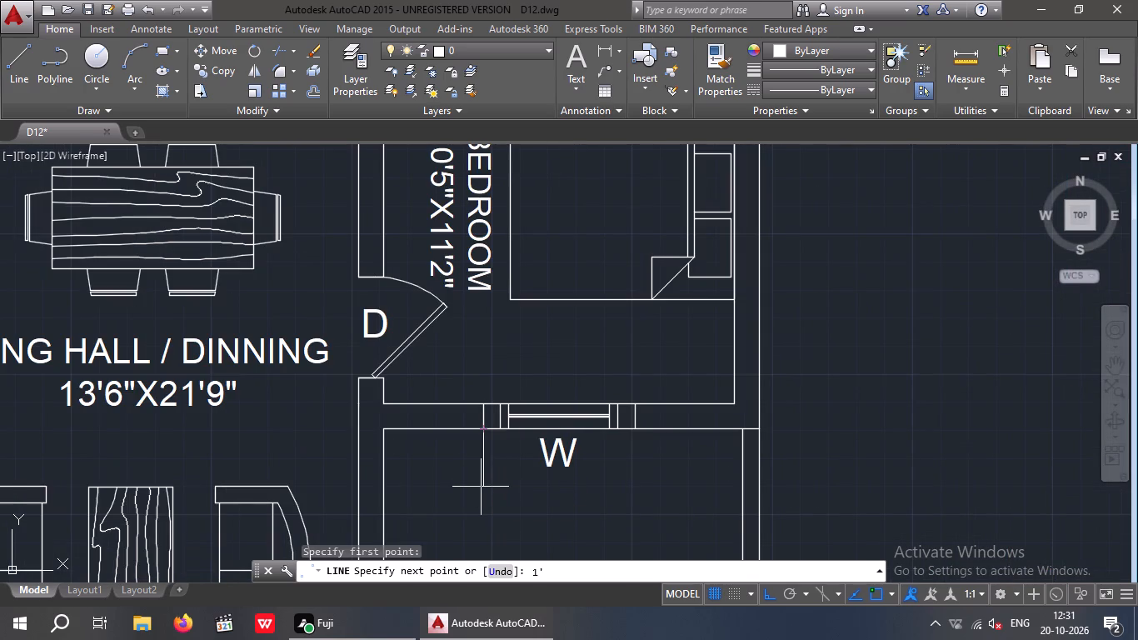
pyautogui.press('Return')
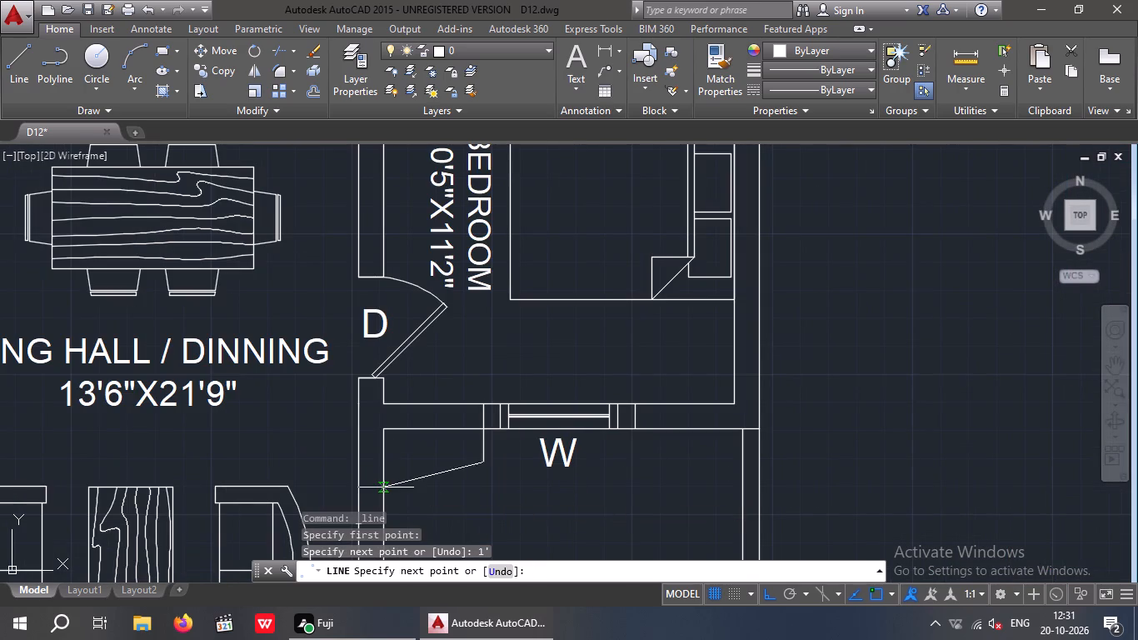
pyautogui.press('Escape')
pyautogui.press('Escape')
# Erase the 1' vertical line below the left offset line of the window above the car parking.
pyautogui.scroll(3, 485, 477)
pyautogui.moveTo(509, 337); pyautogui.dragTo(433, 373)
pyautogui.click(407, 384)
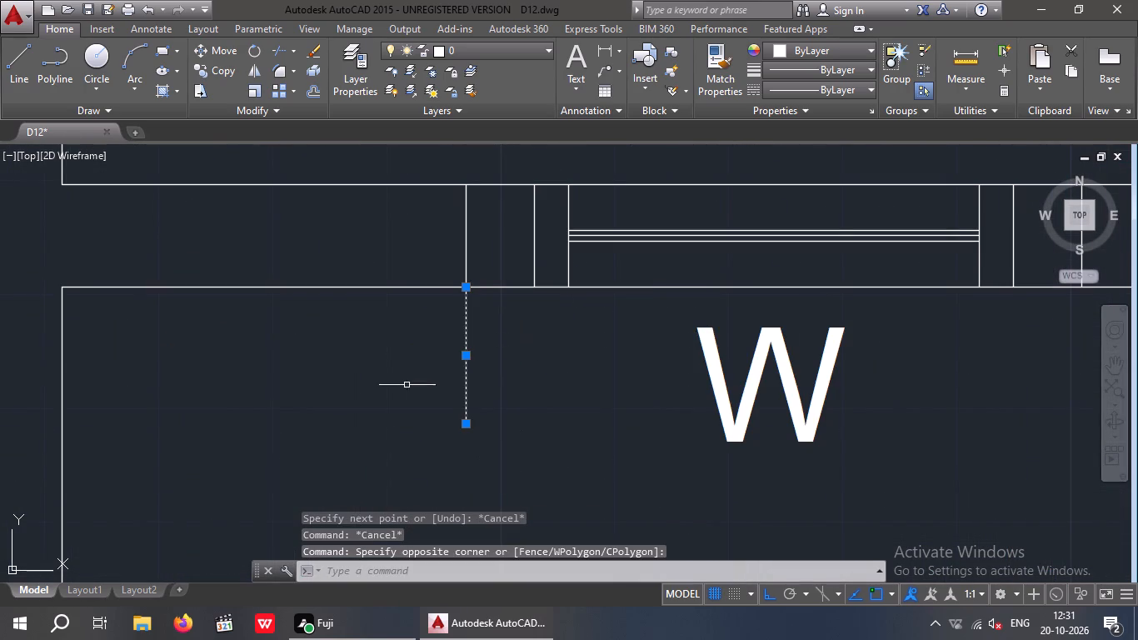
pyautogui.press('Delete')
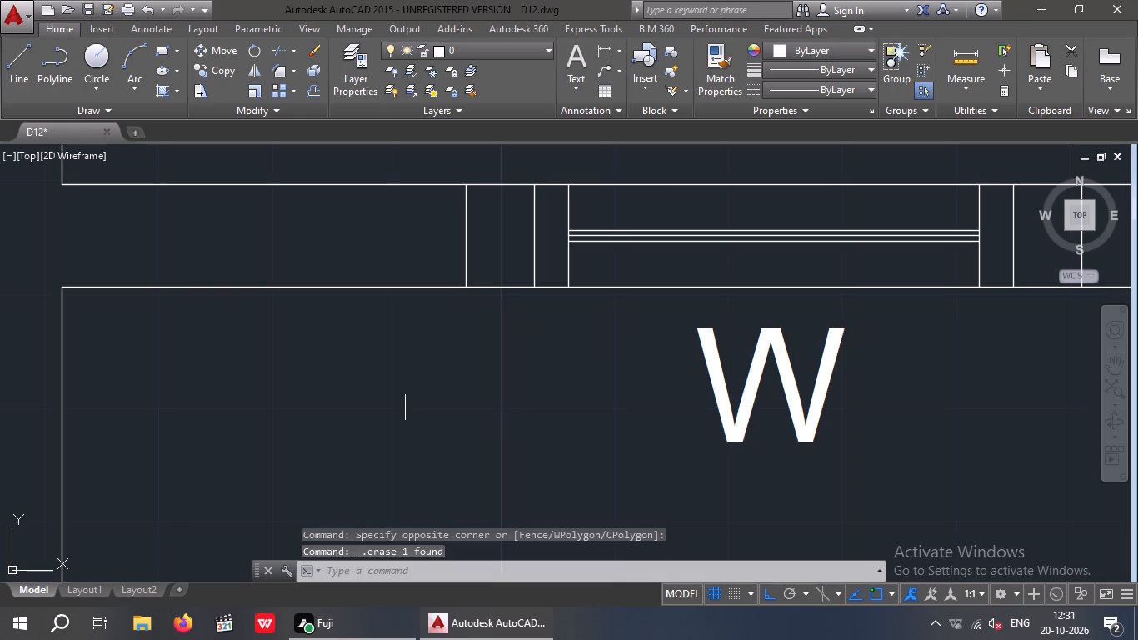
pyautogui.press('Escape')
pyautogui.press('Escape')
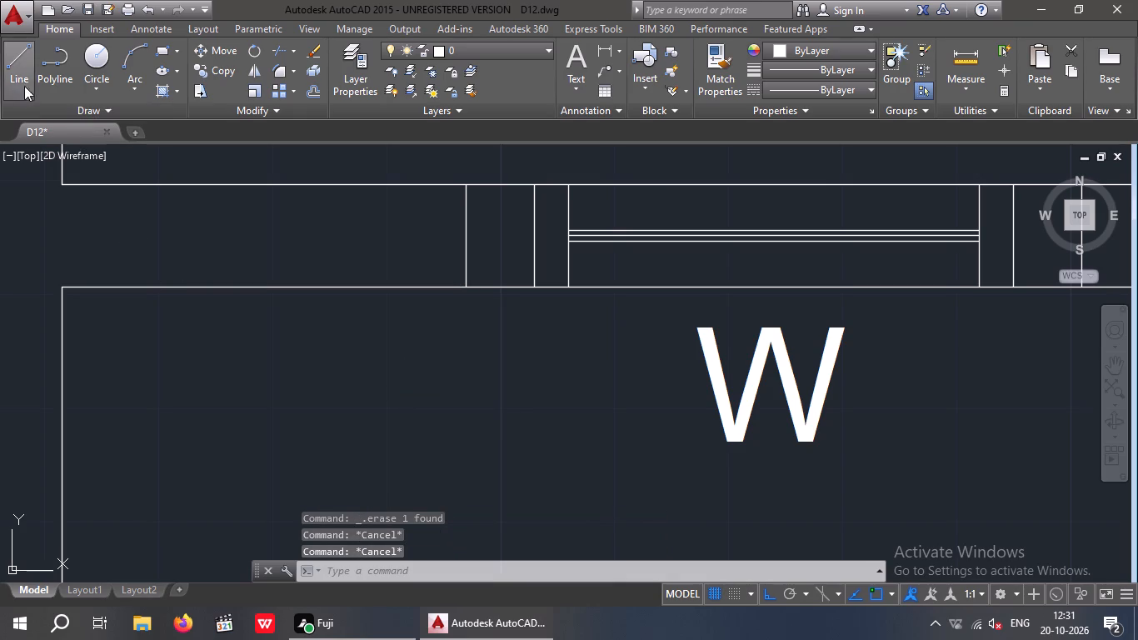
# Draw a three-sided projection outline 1'6" deep below the window above the car parking, joining its two outer offset lines.
pyautogui.click(21, 72)
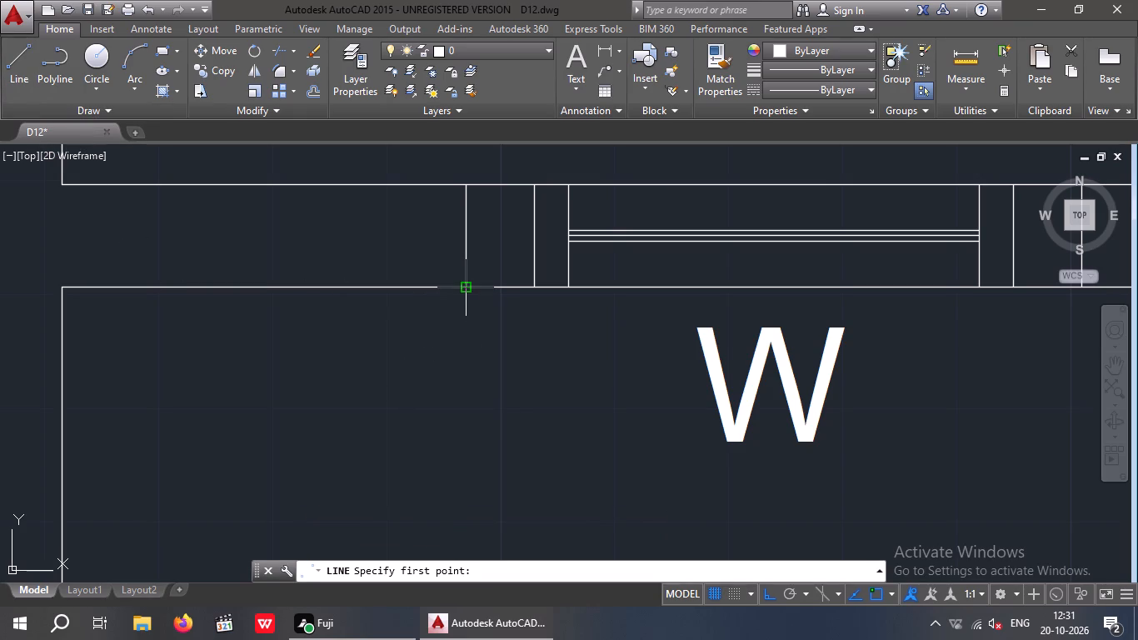
pyautogui.moveTo(464, 287); pyautogui.dragTo(464, 298)
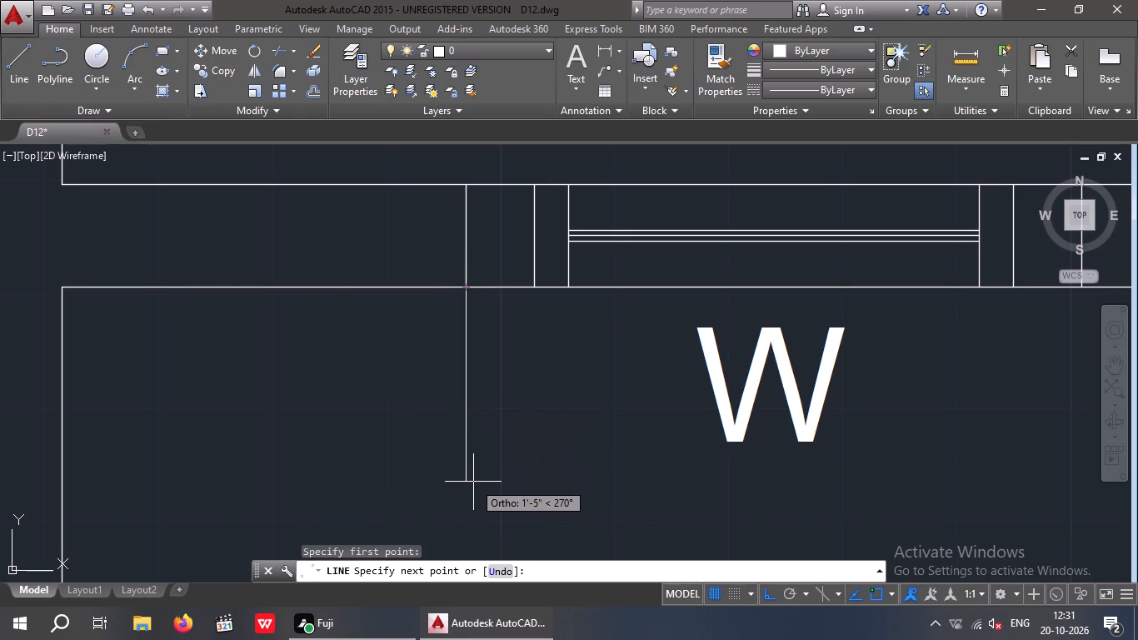
pyautogui.write("1'")
pyautogui.press('6')
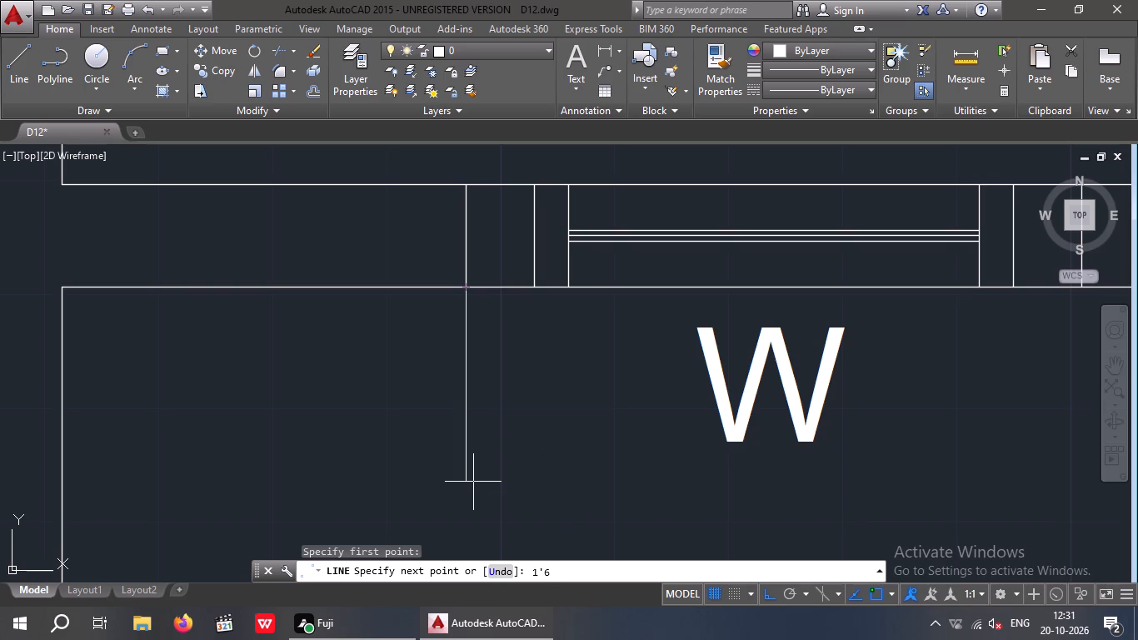
pyautogui.hotkey('shift', '"')
pyautogui.press('Return')
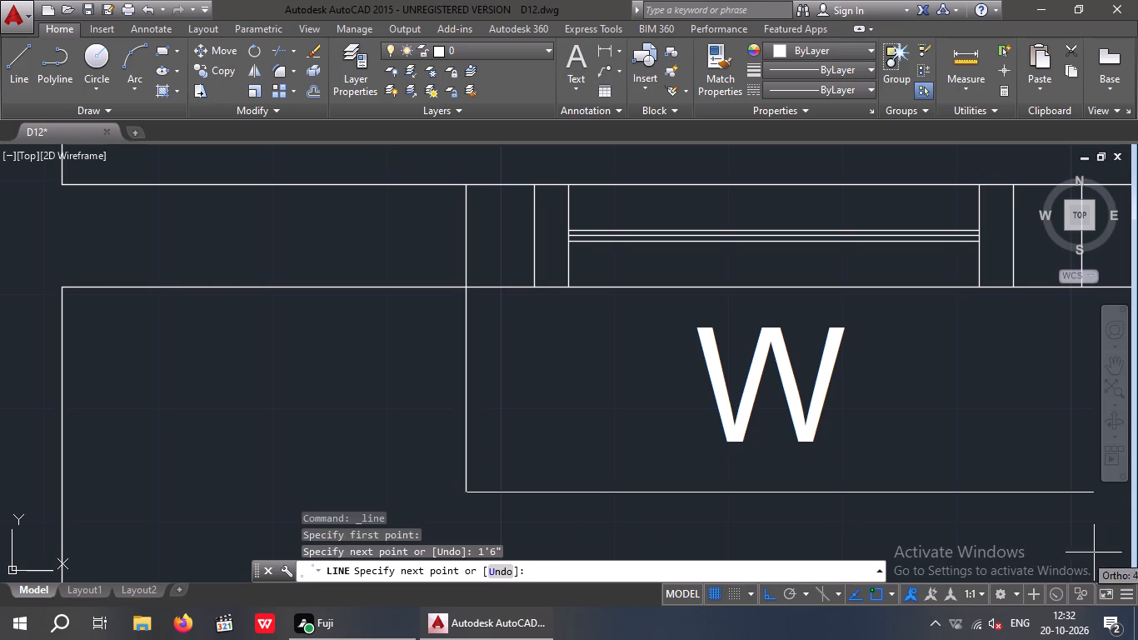
pyautogui.moveTo(941, 464); pyautogui.dragTo(636, 424, button='middle')
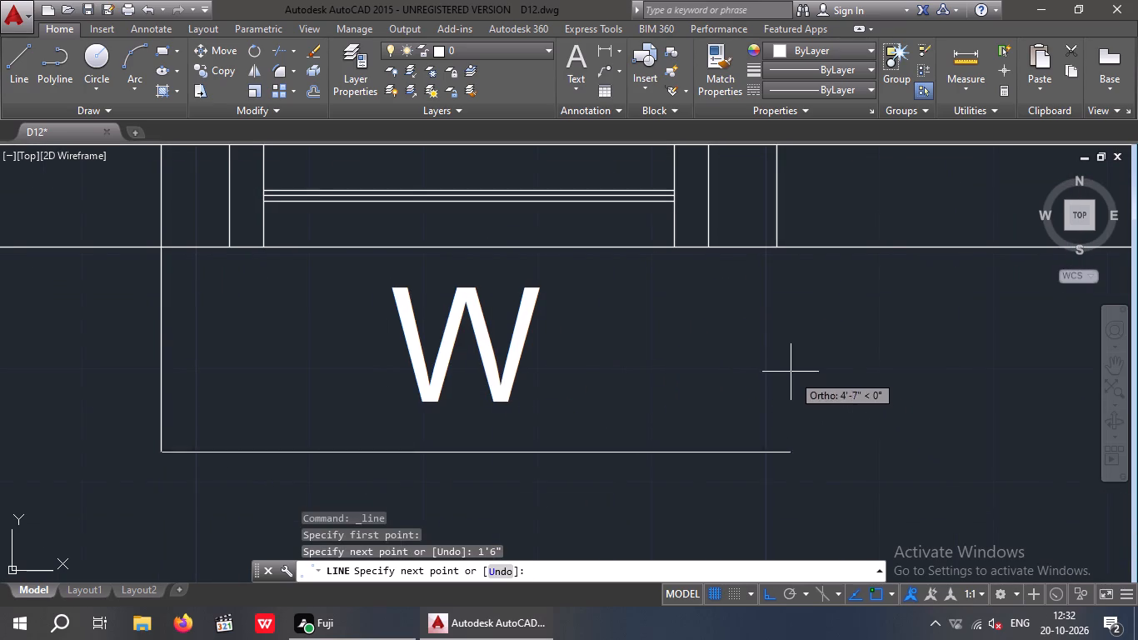
pyautogui.click(776, 451)
pyautogui.click(783, 246)
pyautogui.scroll(-3, 808, 374)
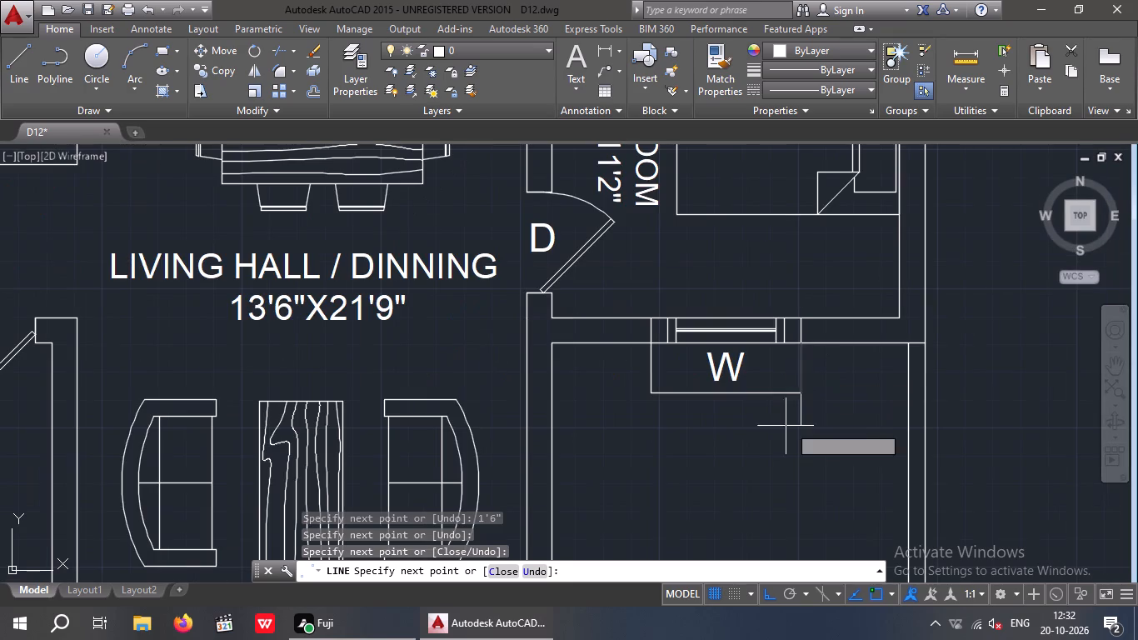
pyautogui.press('space')
# Draw a three-sided projection outline 1'6" deep outside the 11'2"X13'10" bedroom's left-wall window, between its outer offset lines.
pyautogui.scroll(-3, 714, 421)
pyautogui.moveTo(708, 466); pyautogui.dragTo(761, 382, button='middle')
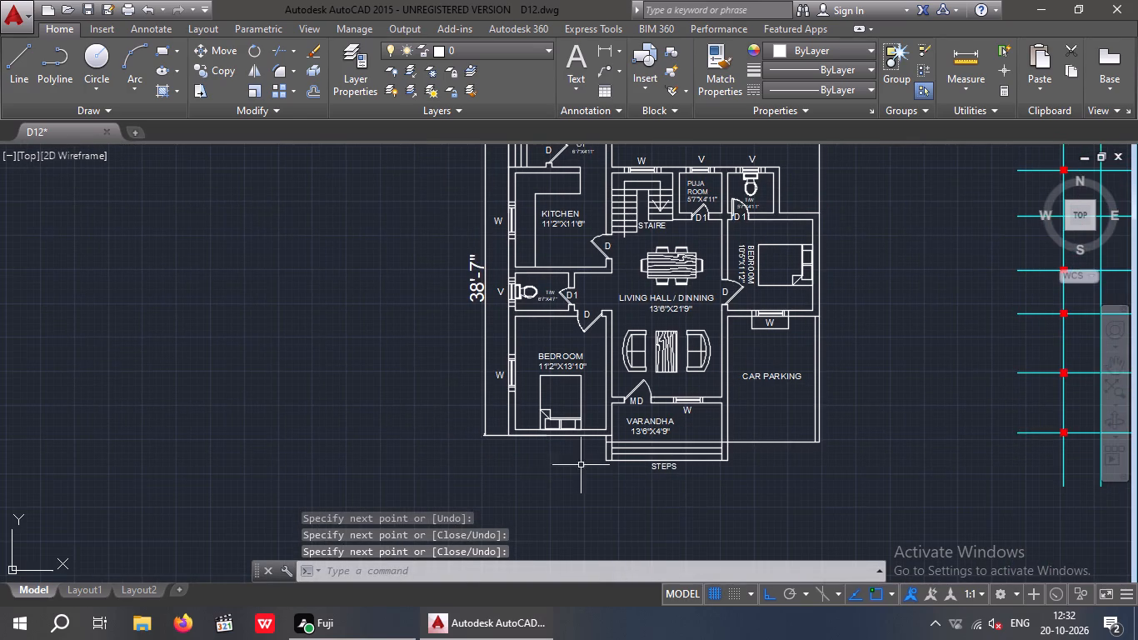
pyautogui.scroll(4, 489, 362)
pyautogui.press('space')
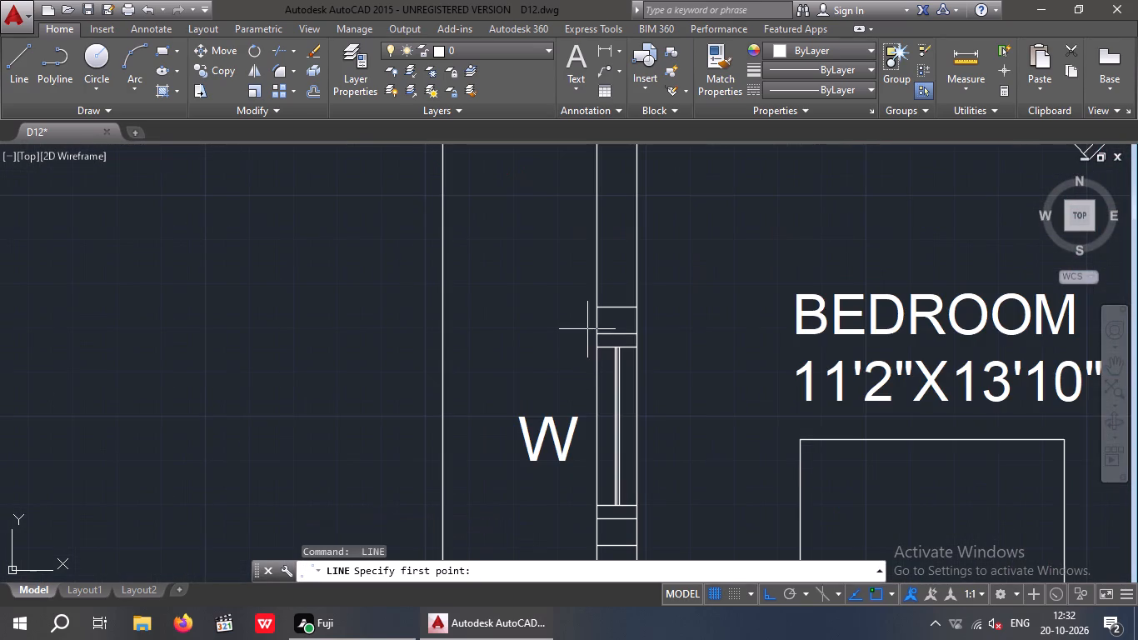
pyautogui.moveTo(595, 305); pyautogui.dragTo(574, 309)
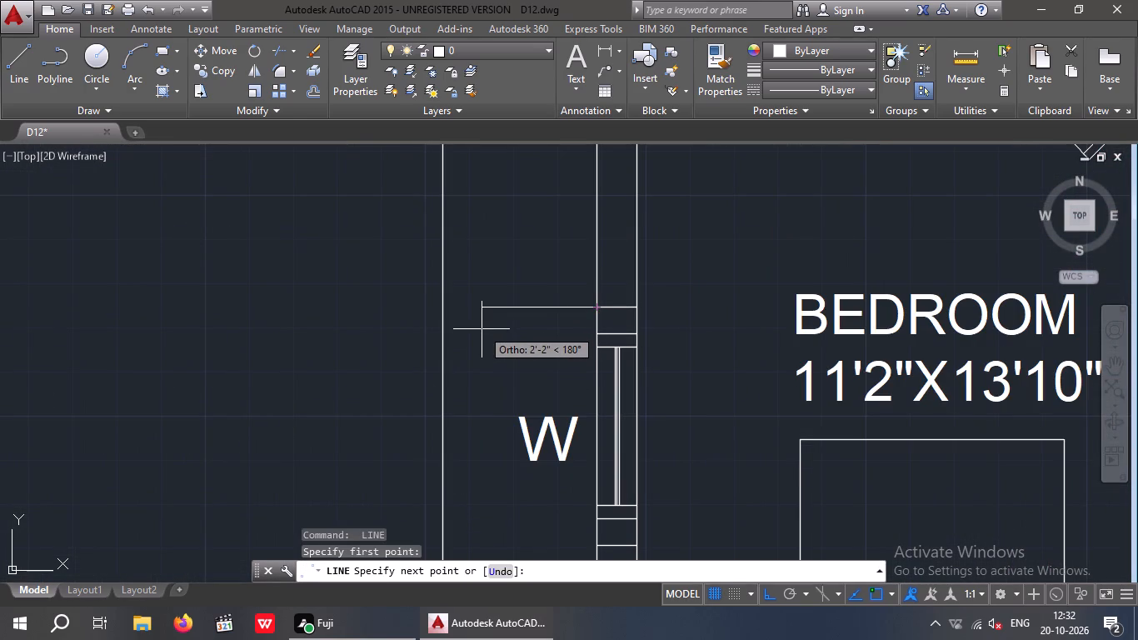
pyautogui.write("1'")
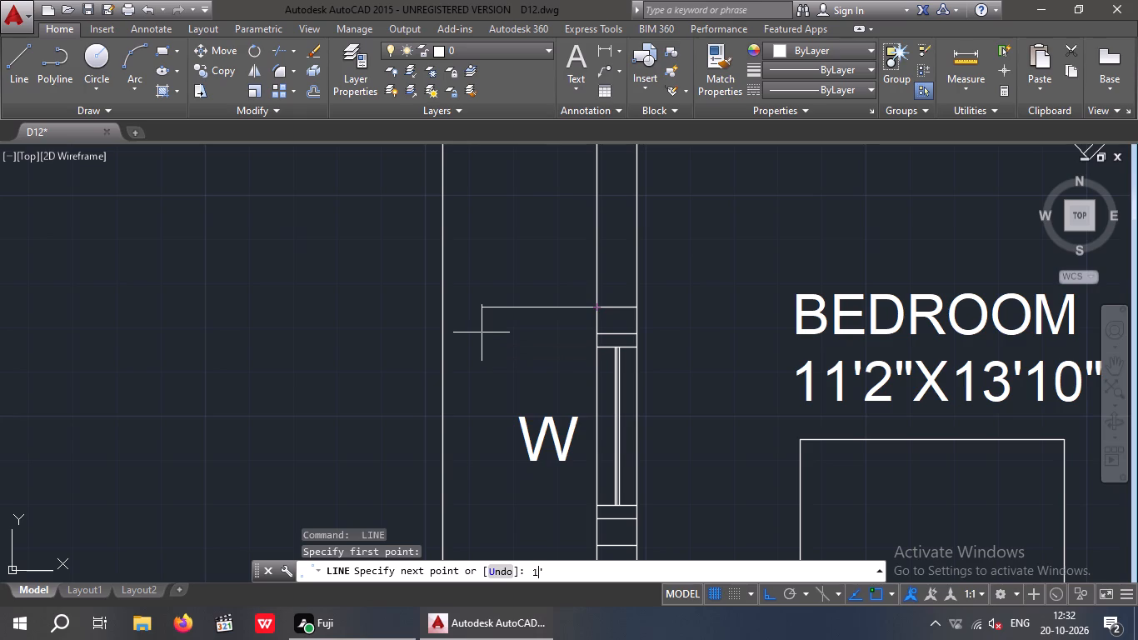
pyautogui.press('6')
pyautogui.hotkey('shift', '"')
pyautogui.press('Return')
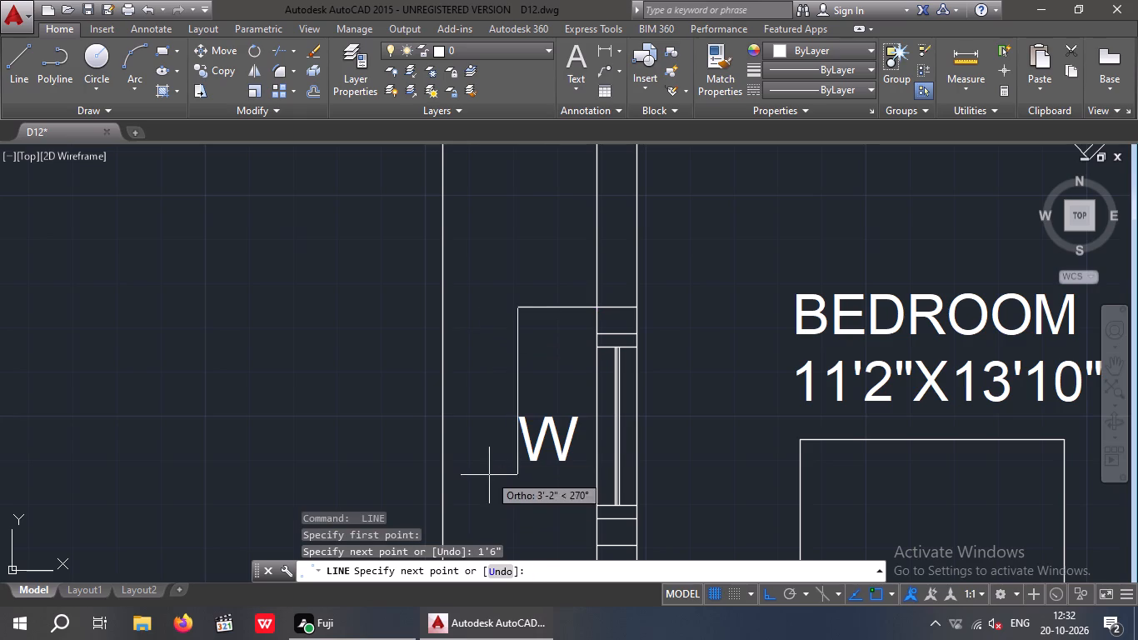
pyautogui.moveTo(481, 519); pyautogui.dragTo(481, 377, button='middle')
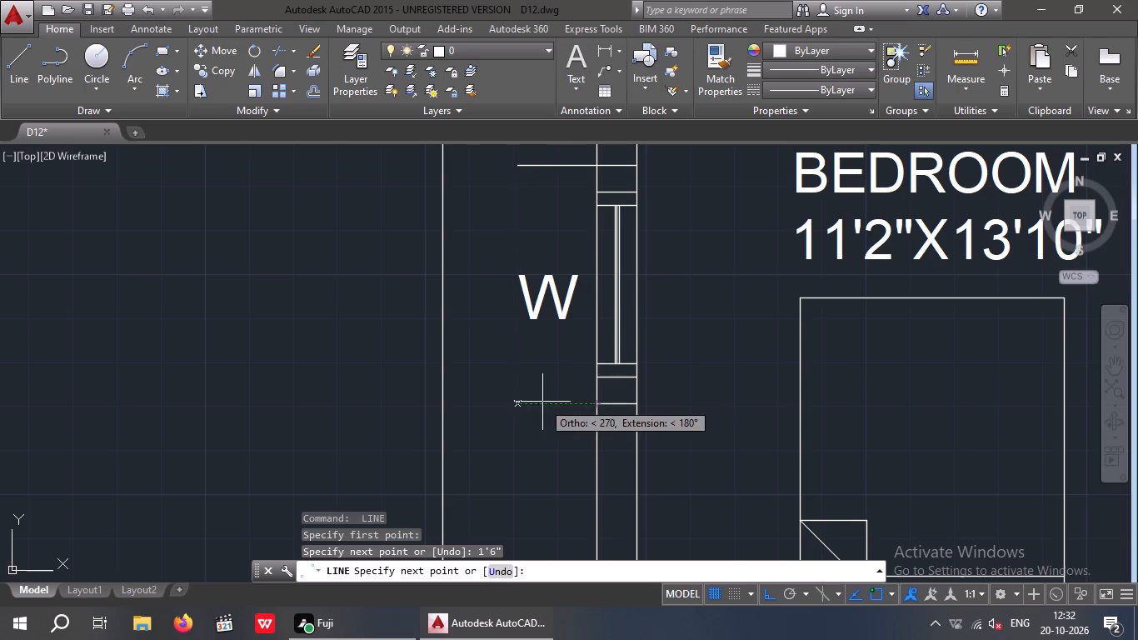
pyautogui.click(517, 402)
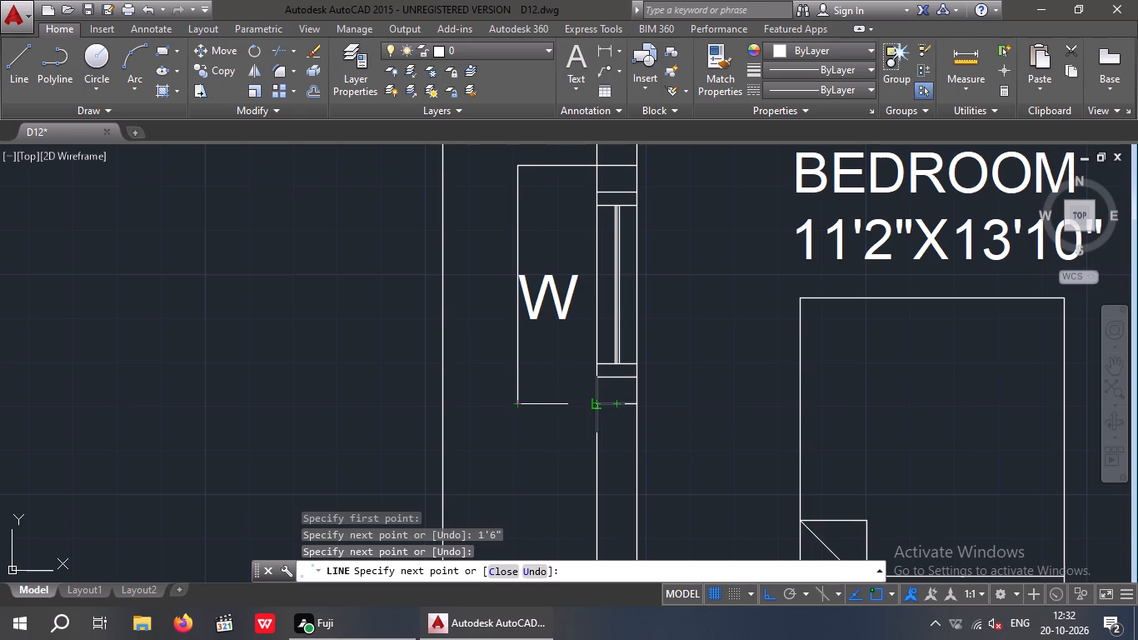
pyautogui.click(600, 405)
pyautogui.press('Escape')
pyautogui.press('Escape')
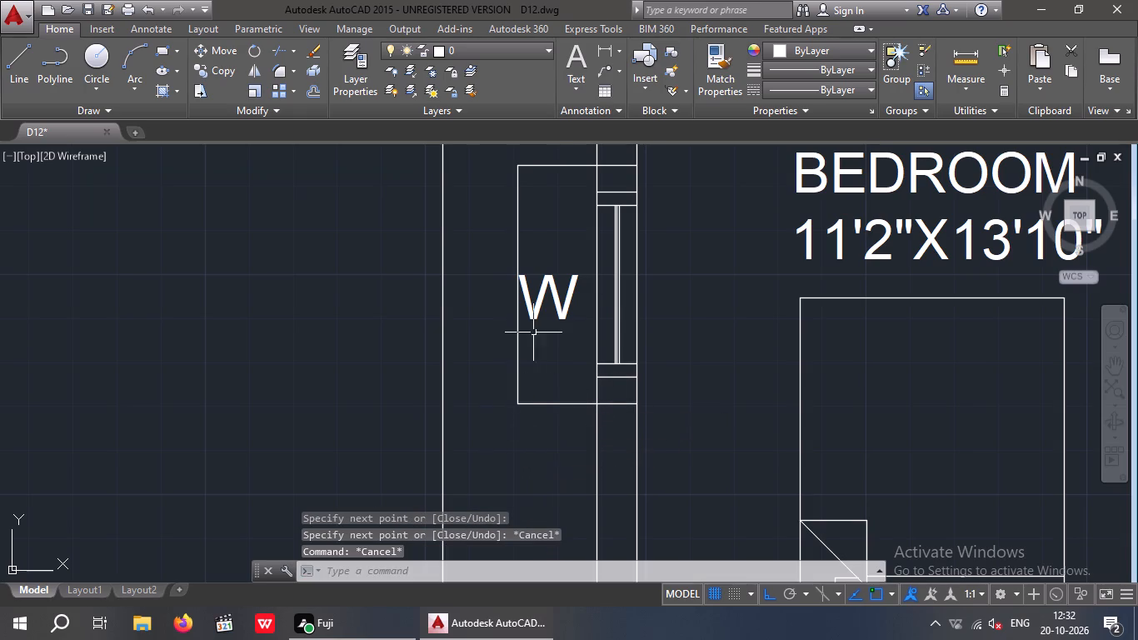
# Move the W label of the 11'2"X13'10" bedroom's window about 4" right, away from the projection outline's left edge.
pyautogui.scroll(2, 559, 315)
pyautogui.click(571, 352)
pyautogui.click(537, 289)
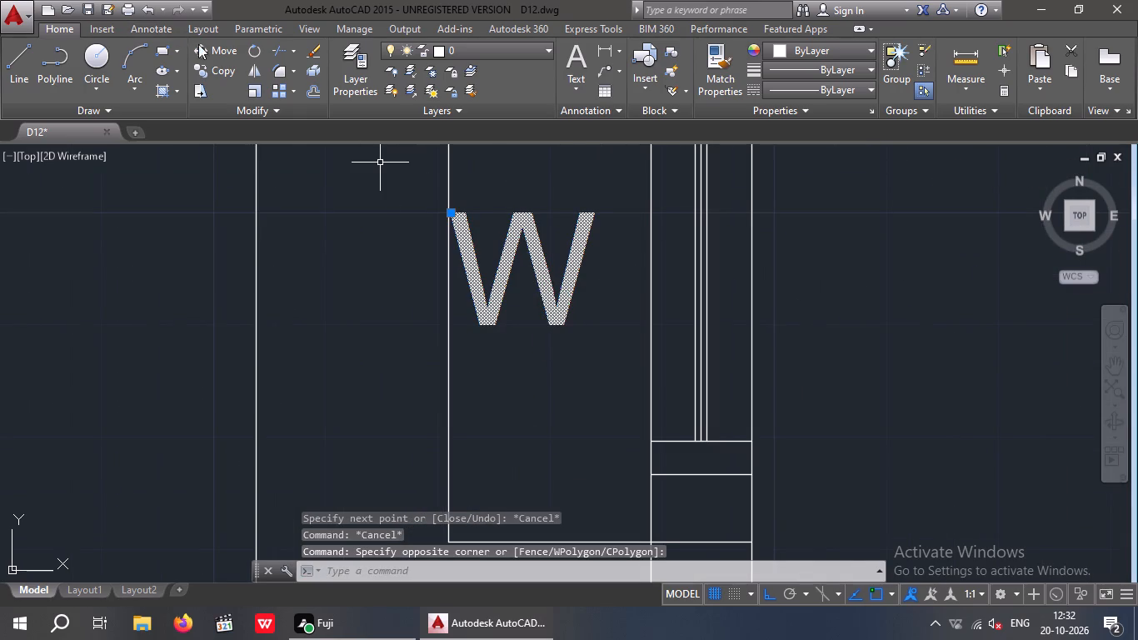
pyautogui.click(208, 49)
pyautogui.click(562, 324)
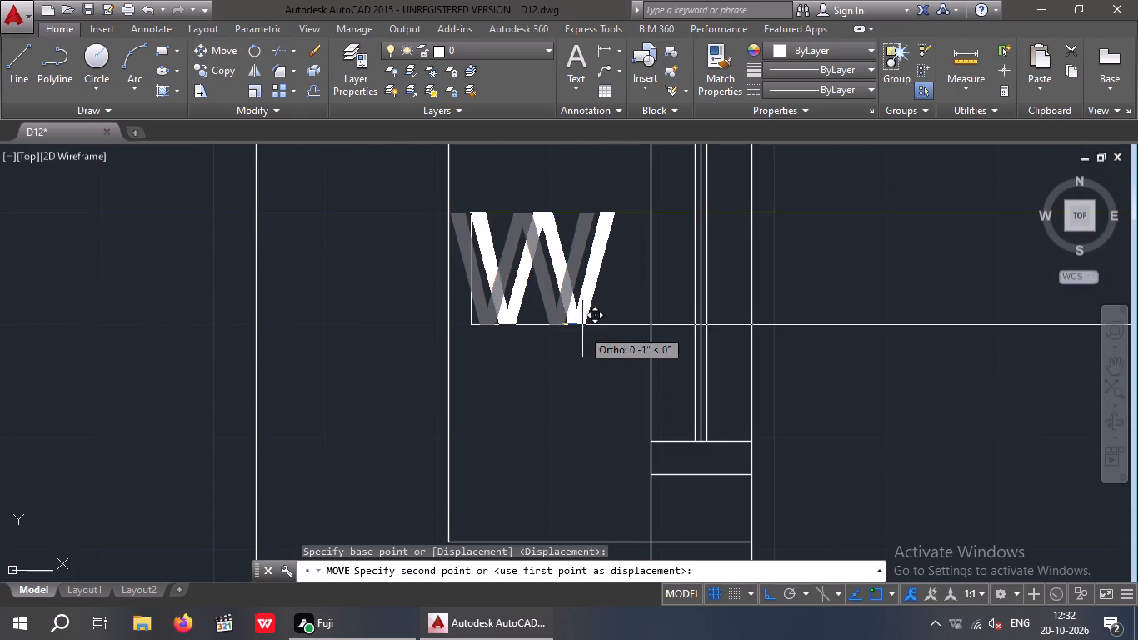
pyautogui.scroll(1, 598, 329)
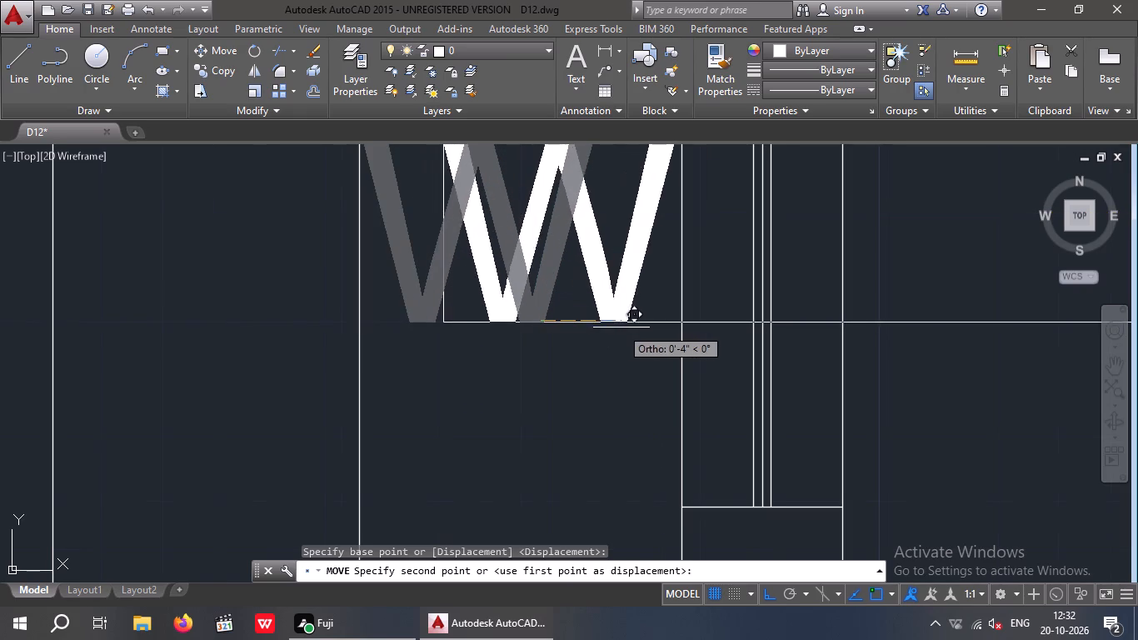
pyautogui.click(622, 327)
# Move the same bedroom window's W label back left by about 1" inside the projection outline.
pyautogui.scroll(-1, 613, 328)
pyautogui.scroll(2, 584, 312)
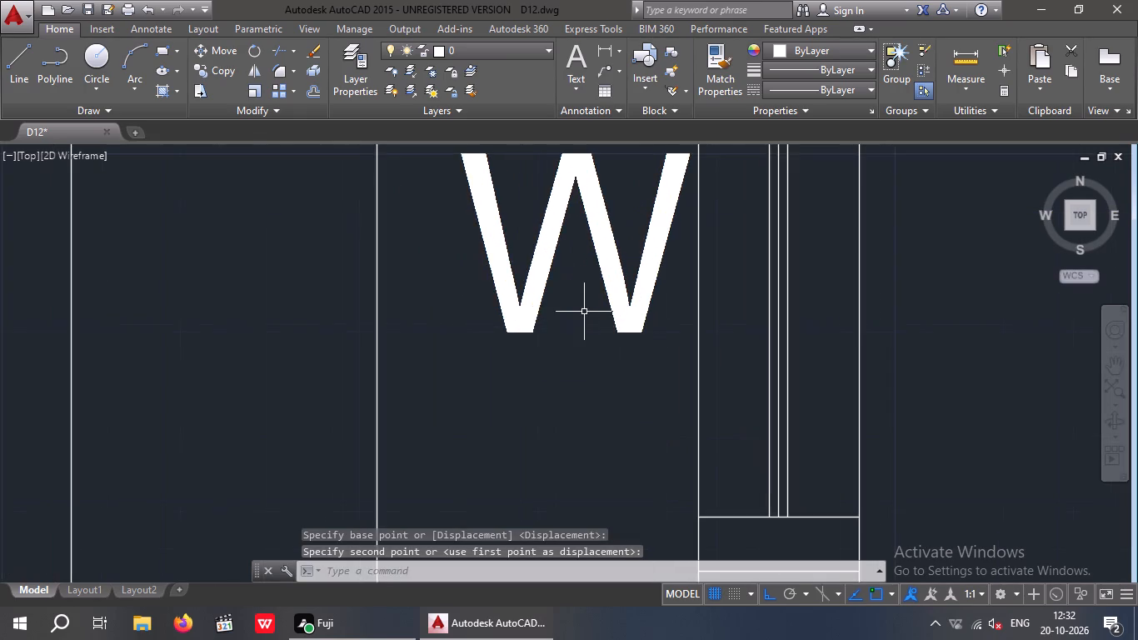
pyautogui.scroll(-3, 584, 312)
pyautogui.scroll(1, 569, 323)
pyautogui.moveTo(570, 328); pyautogui.dragTo(535, 326)
pyautogui.click(514, 311)
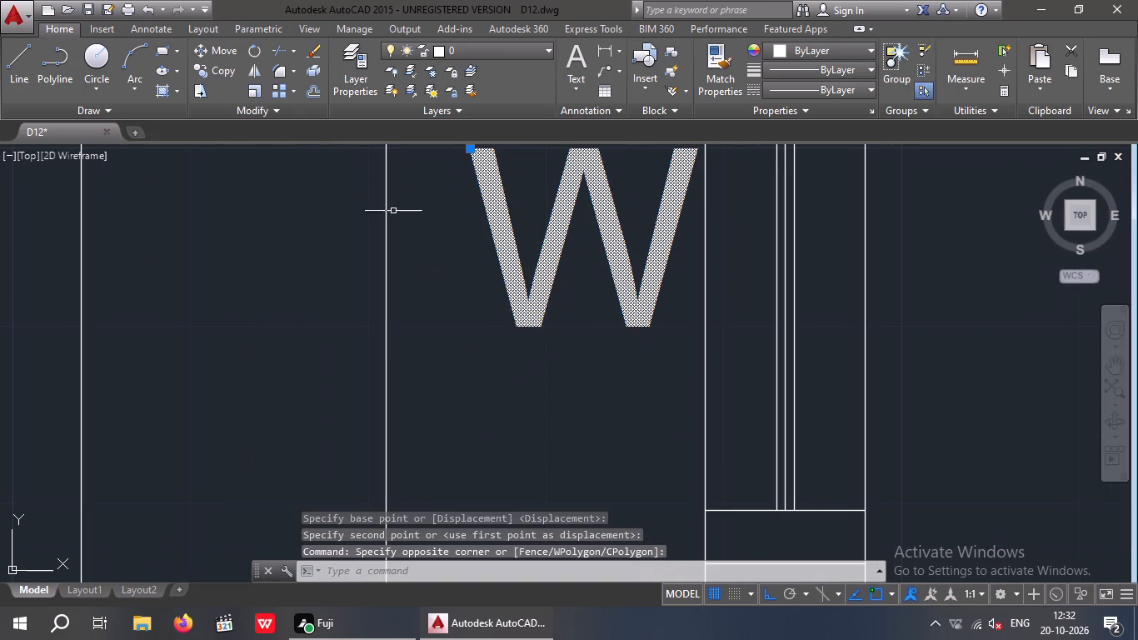
pyautogui.click(212, 51)
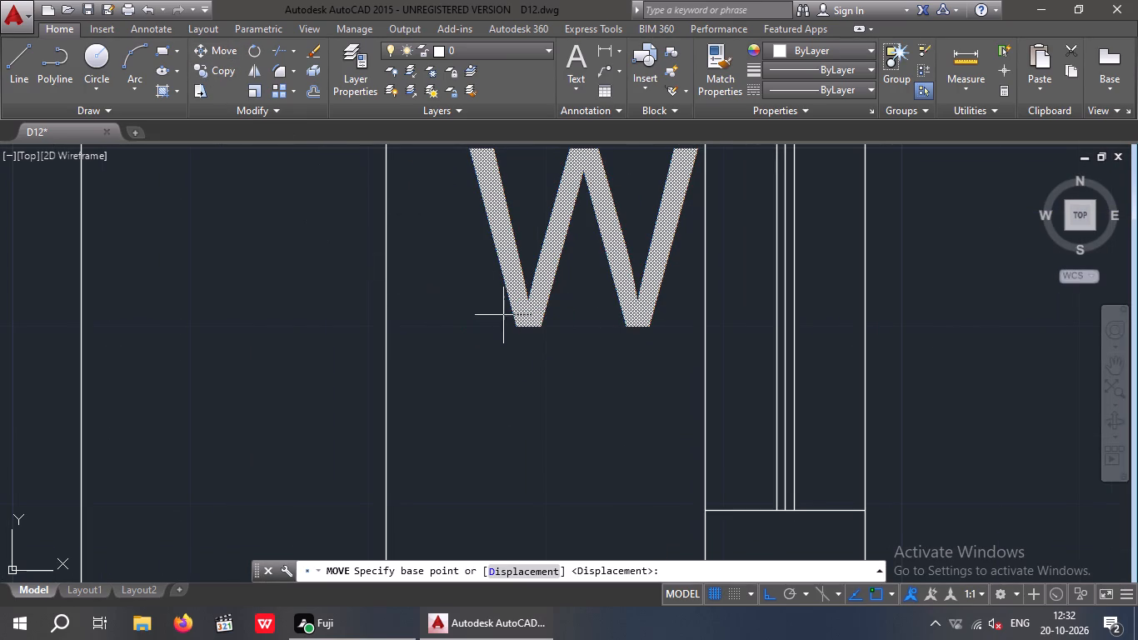
pyautogui.click(512, 327)
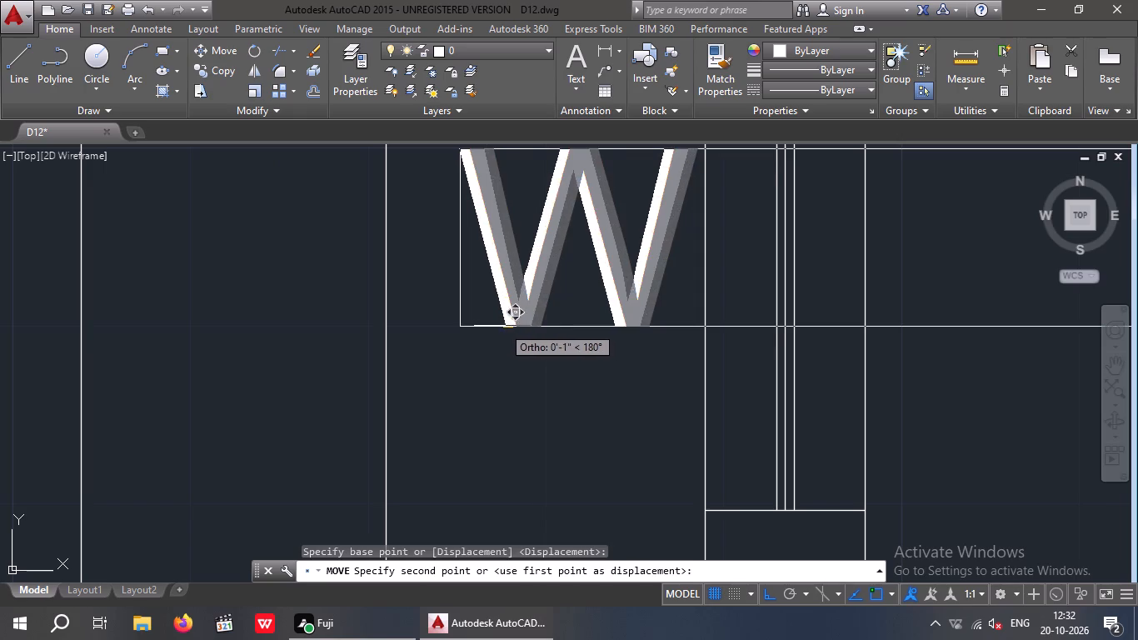
pyautogui.click(502, 326)
# Draw a three-sided projection outline 1'6" deep outside the 6'7"X4'7" toilet's left-wall ventilator, between its outer offset lines.
pyautogui.scroll(-4, 501, 326)
pyautogui.moveTo(500, 402); pyautogui.dragTo(495, 386, button='middle')
pyautogui.scroll(-2, 478, 398)
pyautogui.moveTo(496, 361); pyautogui.dragTo(481, 435, button='middle')
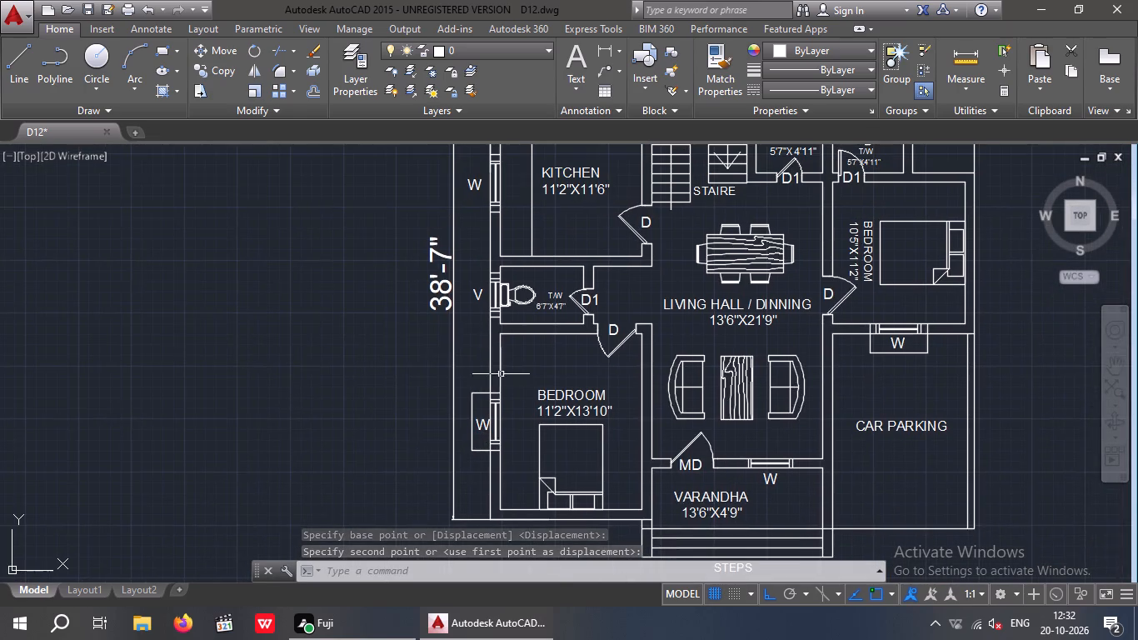
pyautogui.moveTo(484, 345); pyautogui.dragTo(477, 402, button='middle')
pyautogui.scroll(2, 465, 347)
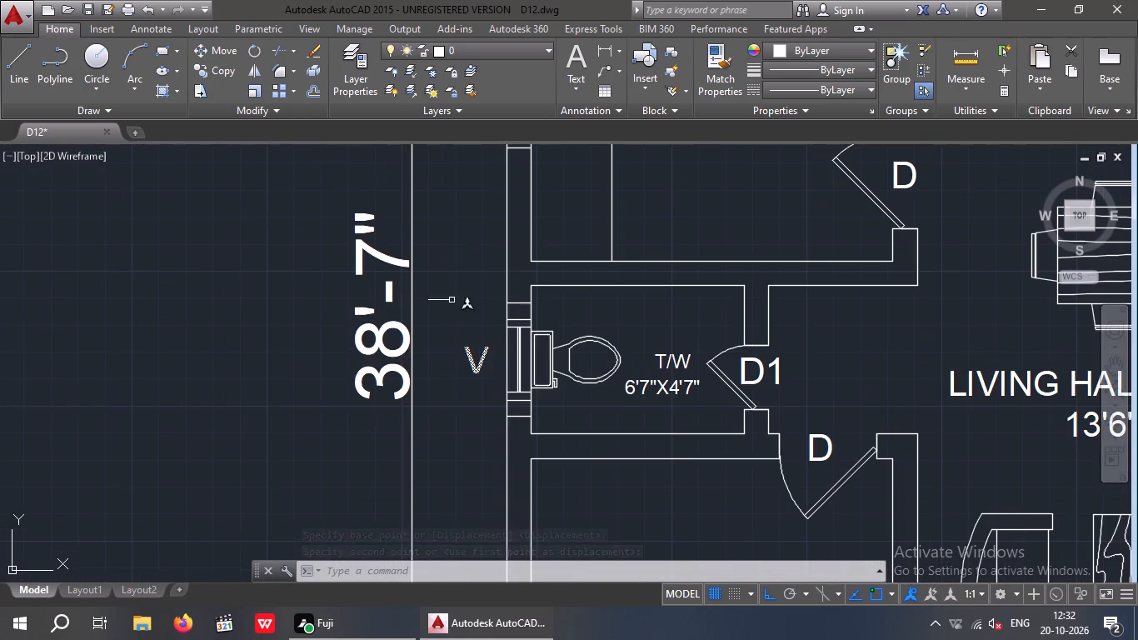
pyautogui.click(27, 70)
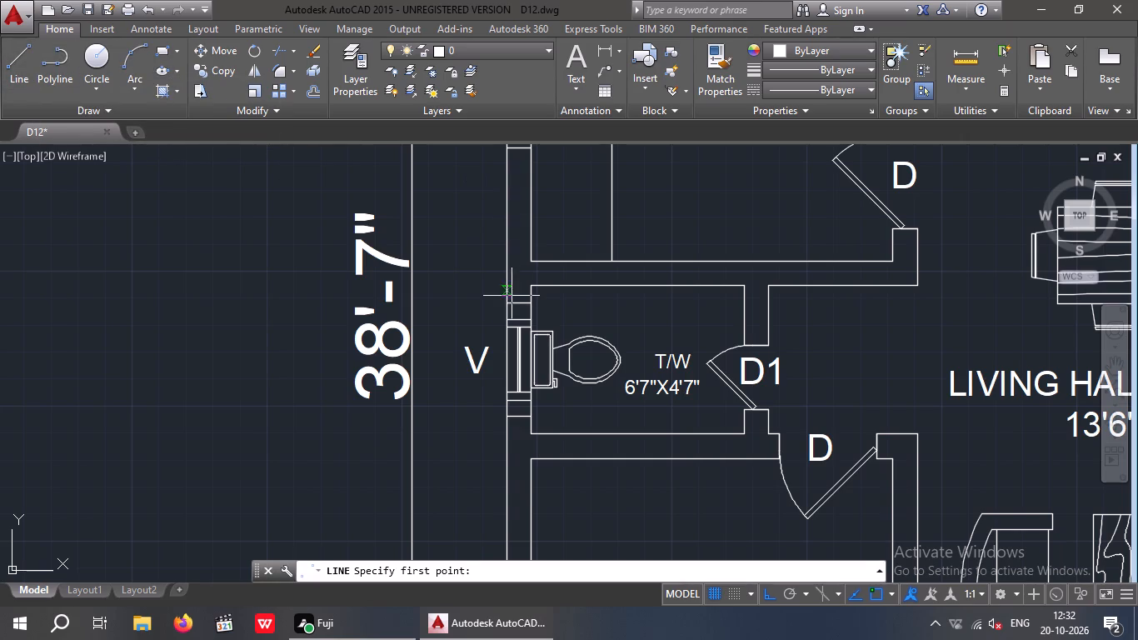
pyautogui.click(507, 302)
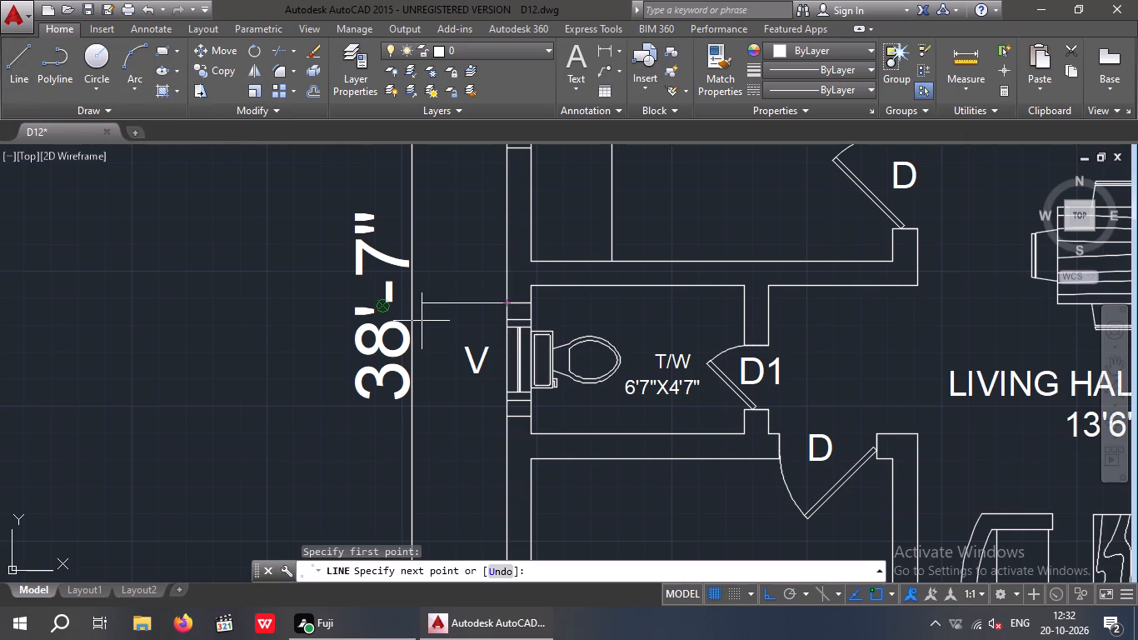
pyautogui.press('1')
pyautogui.press("'")
pyautogui.press('6')
pyautogui.hotkey('shift', '"')
pyautogui.press('Return')
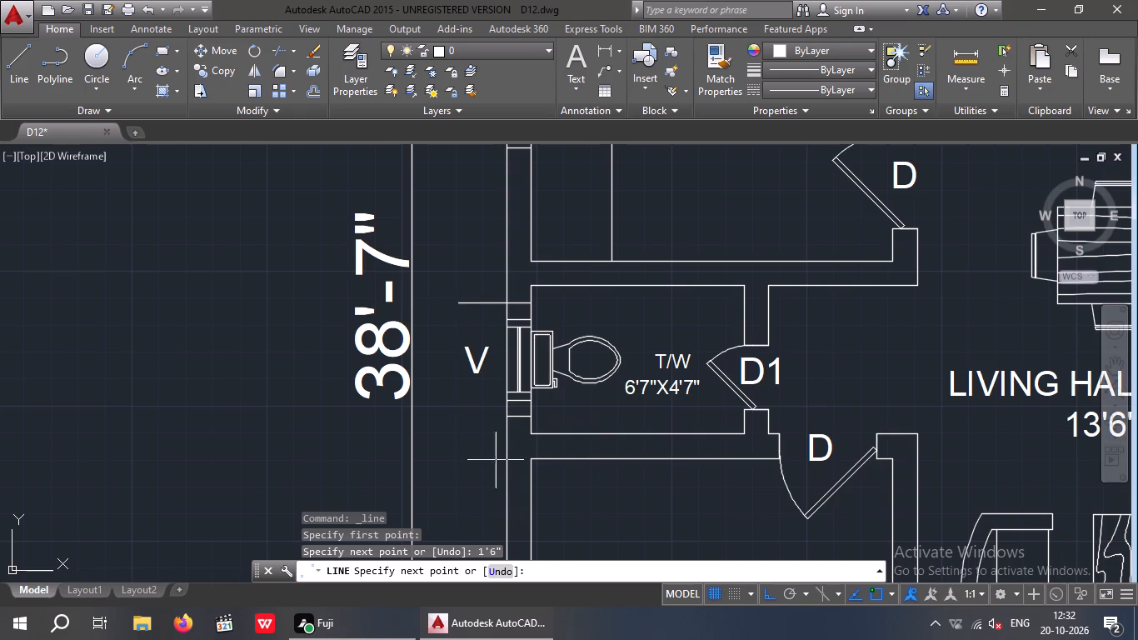
pyautogui.click(454, 417)
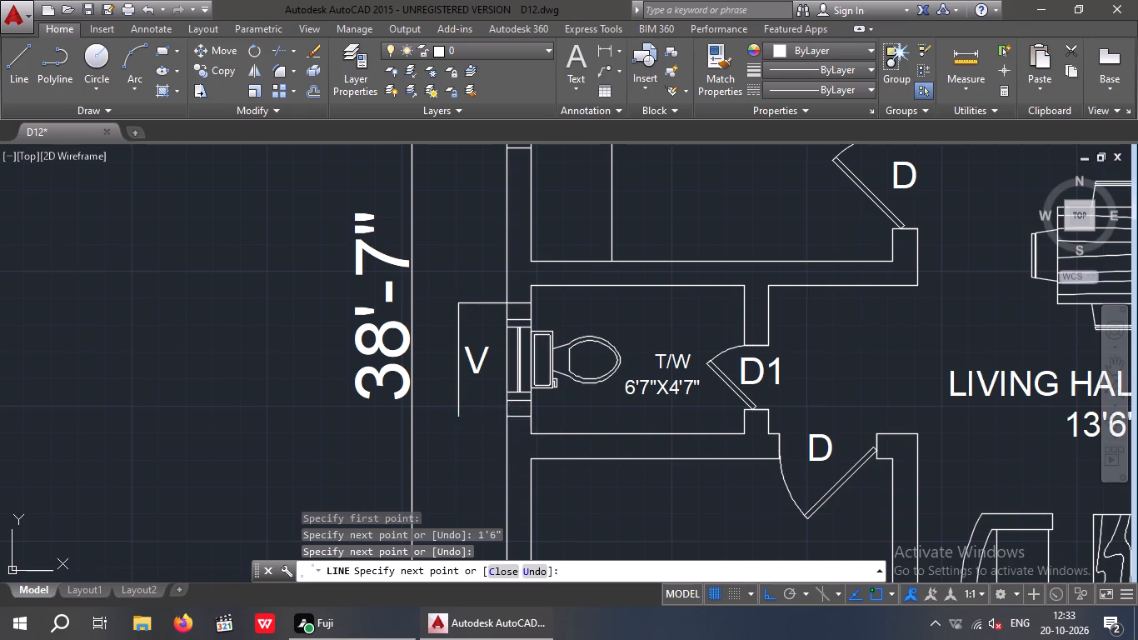
pyautogui.click(508, 417)
pyautogui.press('space')
# Draw a three-sided projection outline 1'6" deep outside the kitchen's left-wall window, between its outer offset lines.
pyautogui.scroll(-2, 482, 428)
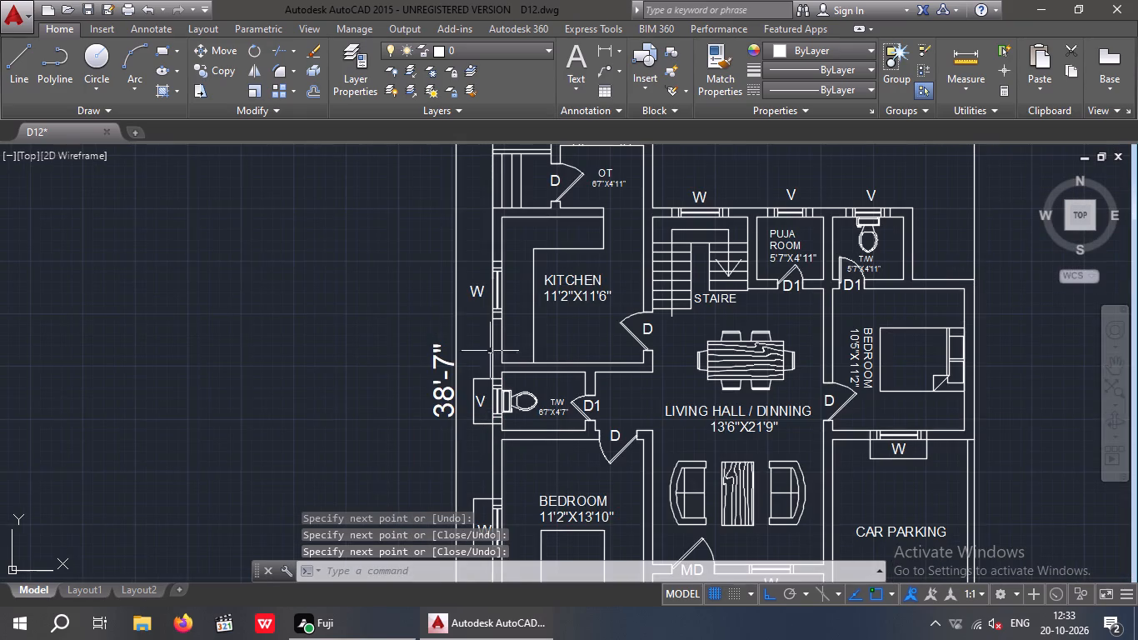
pyautogui.moveTo(478, 302); pyautogui.dragTo(477, 384, button='middle')
pyautogui.scroll(2, 477, 349)
pyautogui.press('space')
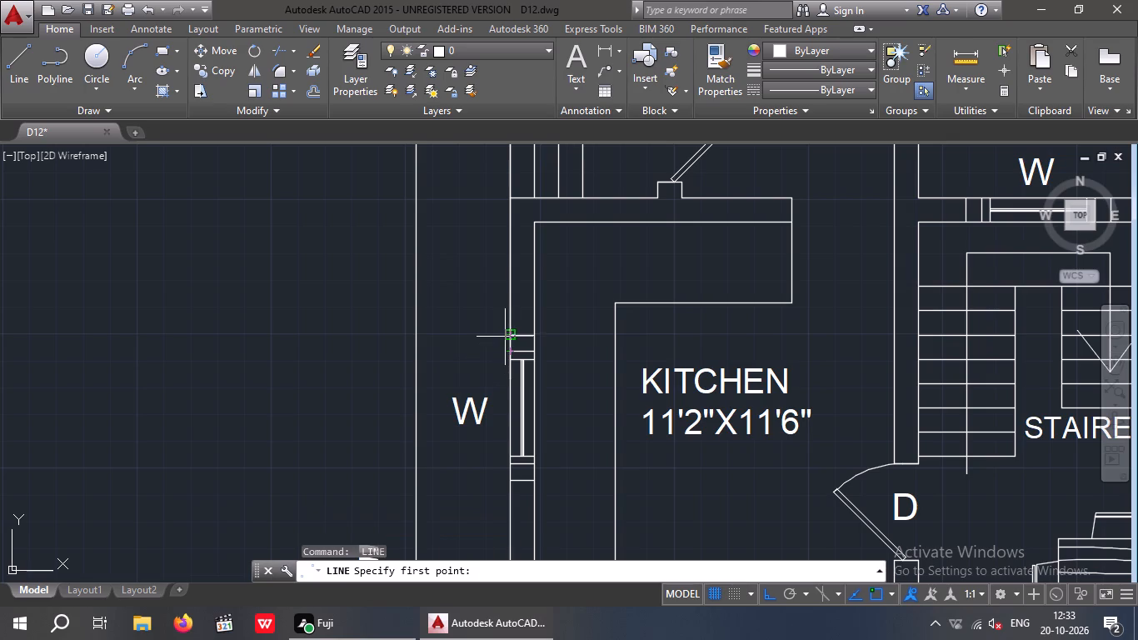
pyautogui.moveTo(507, 337); pyautogui.dragTo(454, 347)
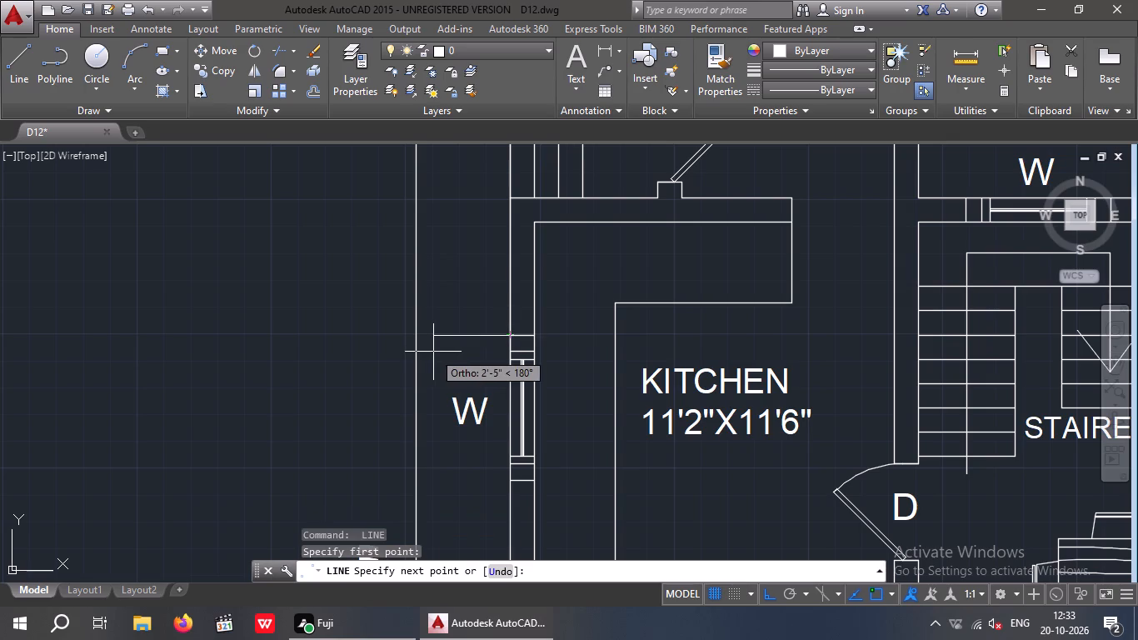
pyautogui.write("1'6")
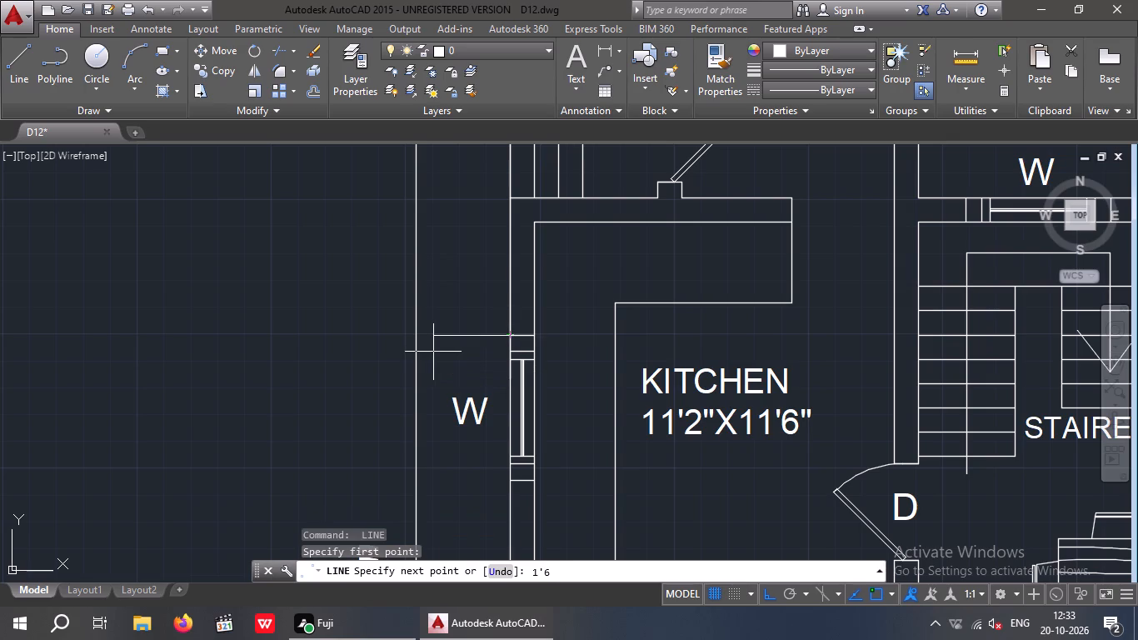
pyautogui.hotkey('shift', '"')
pyautogui.press('Return')
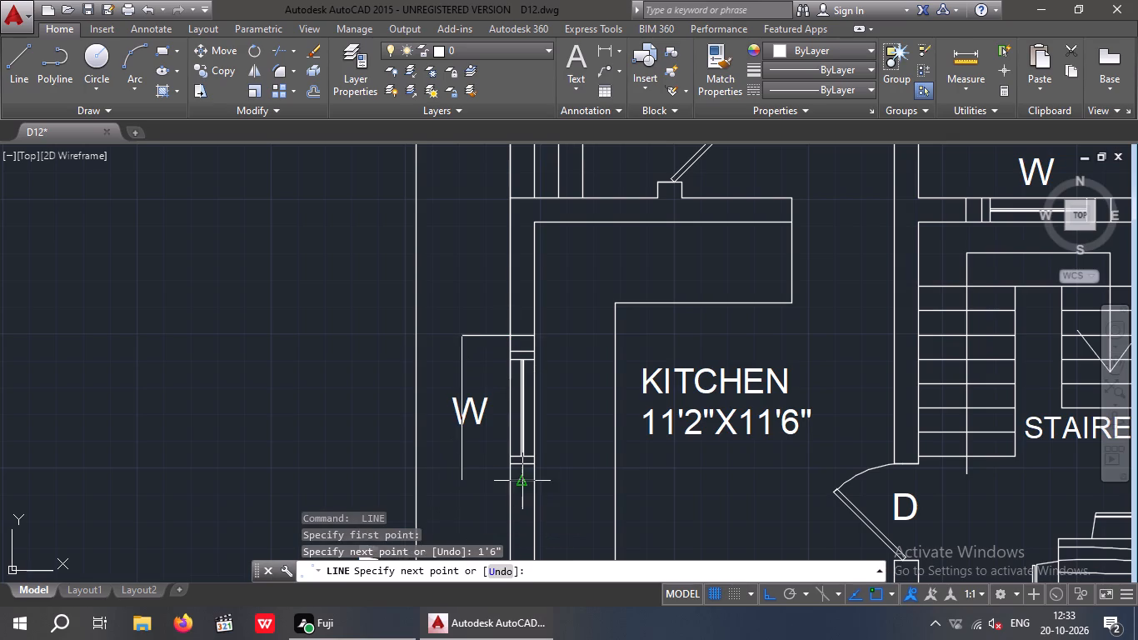
pyautogui.click(462, 479)
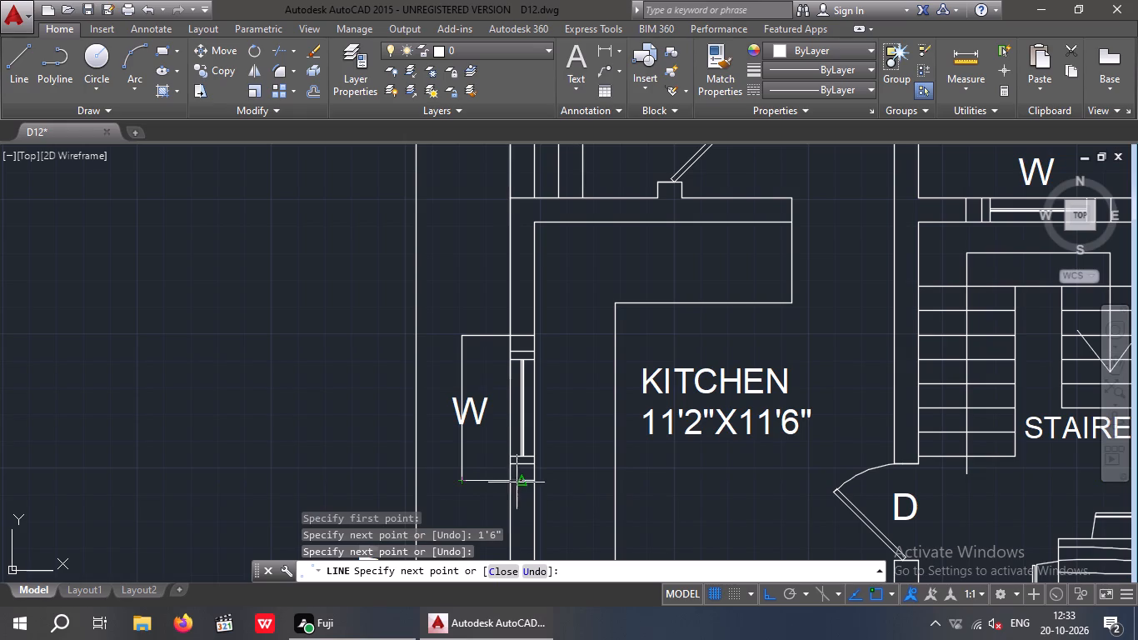
pyautogui.click(506, 484)
pyautogui.press('Escape')
pyautogui.press('Escape')
# Move the kitchen window's W label about 6" right so it sits inside the projection outline.
pyautogui.scroll(2, 477, 423)
pyautogui.click(494, 442)
pyautogui.click(472, 385)
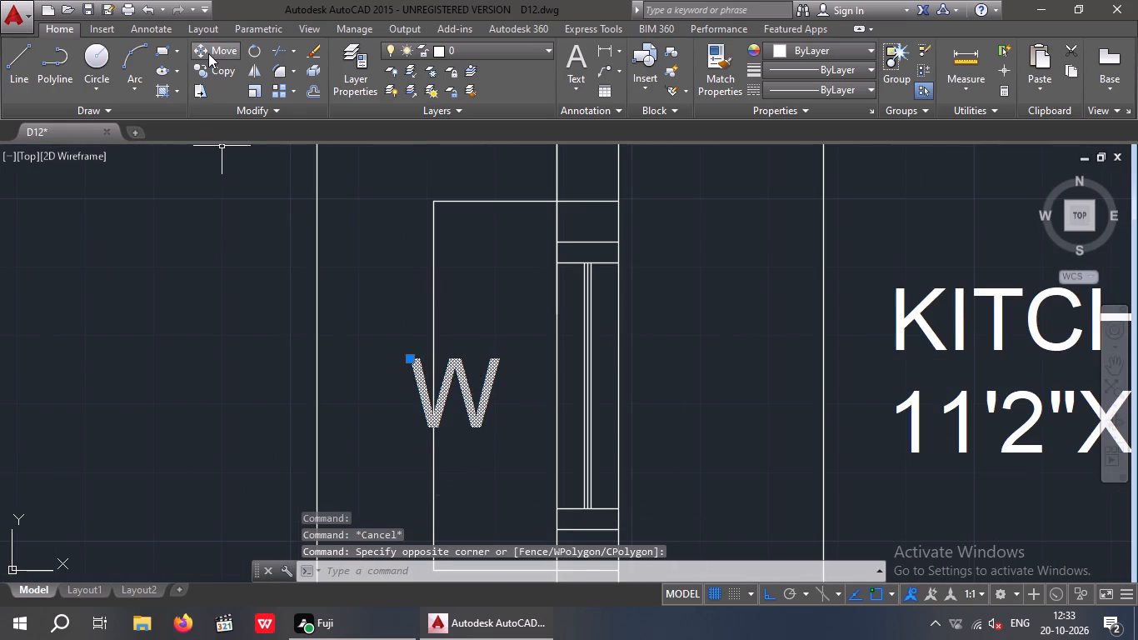
pyautogui.click(208, 52)
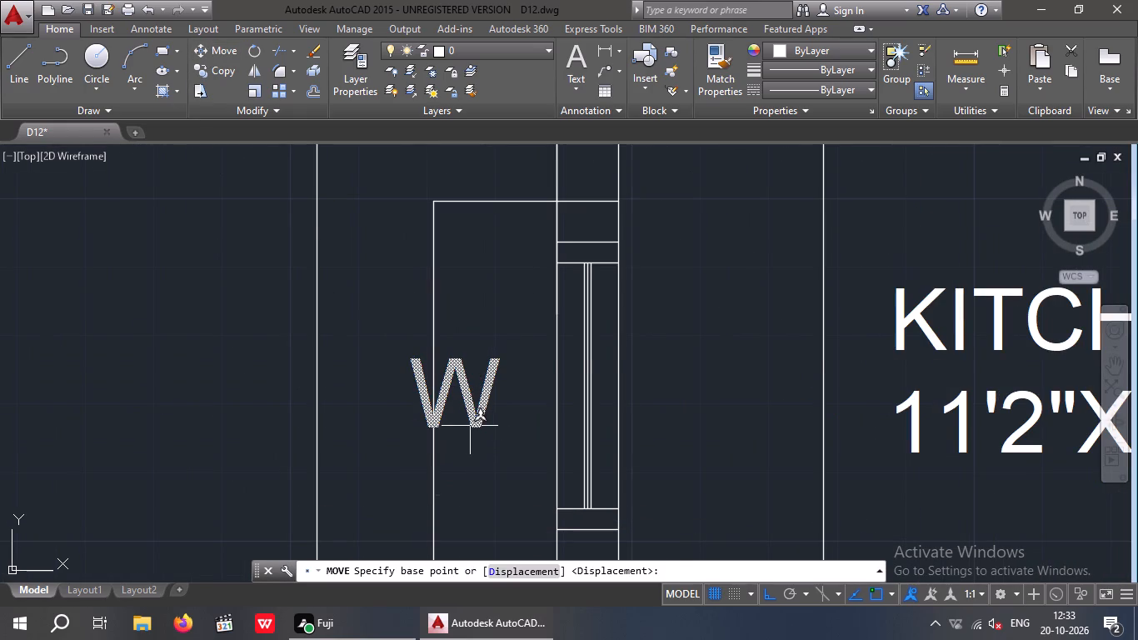
pyautogui.click(469, 427)
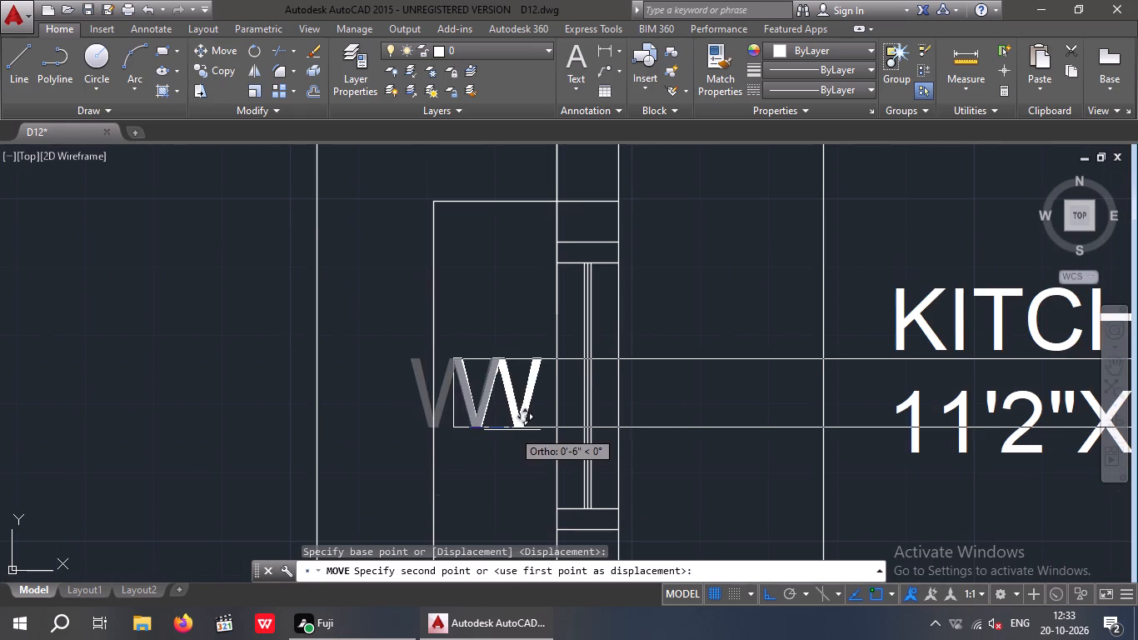
pyautogui.click(512, 430)
# Draw a three-sided projection outline 1'6" deep outside the OT's top-wall window, between its outer offset lines.
pyautogui.scroll(-4, 478, 427)
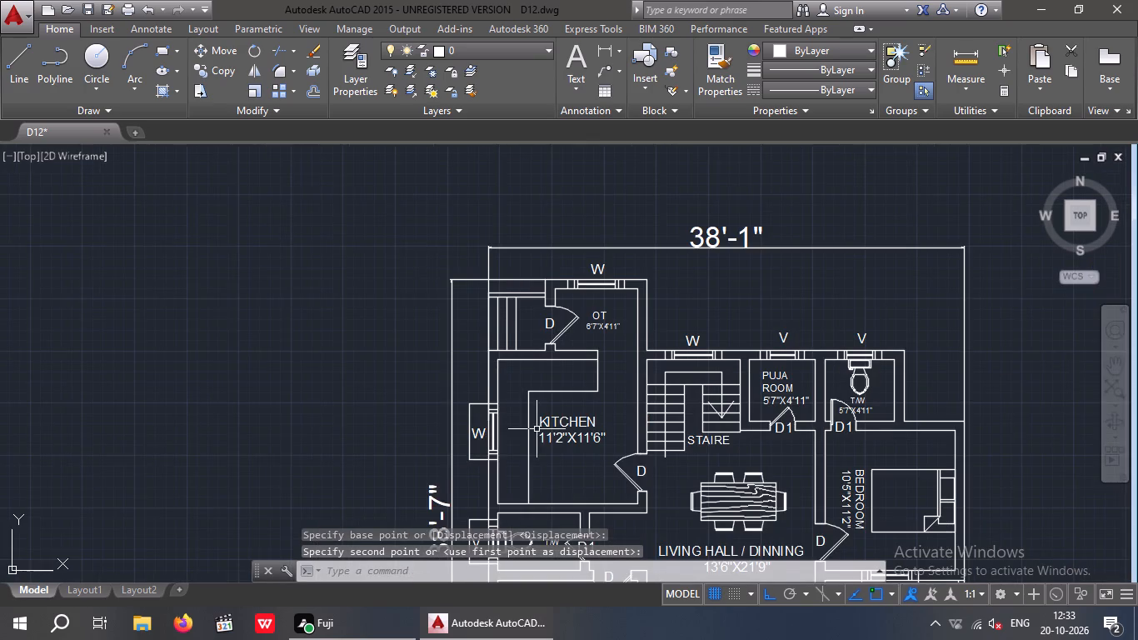
pyautogui.moveTo(537, 431); pyautogui.dragTo(506, 342, button='middle')
pyautogui.scroll(-2, 505, 340)
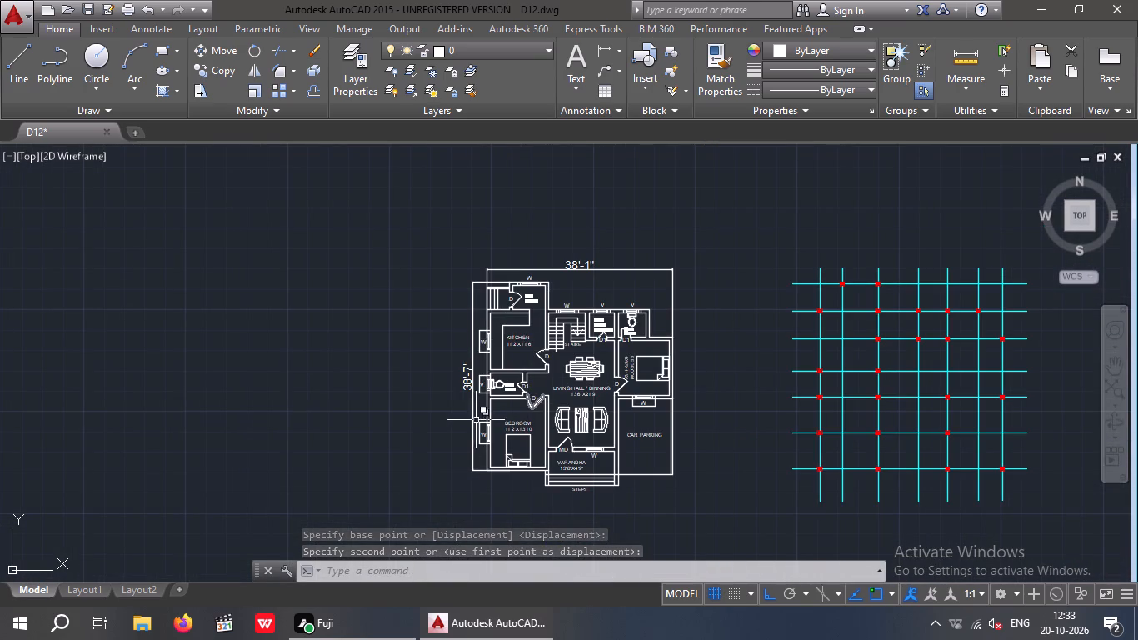
pyautogui.scroll(6, 525, 277)
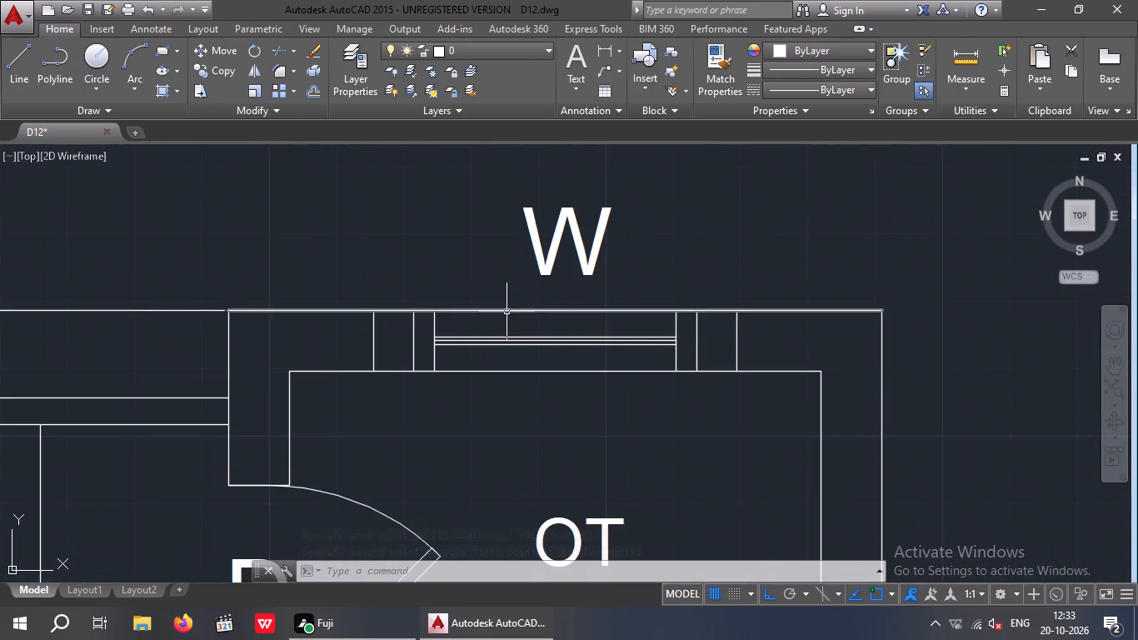
pyautogui.moveTo(507, 312); pyautogui.dragTo(492, 397, button='middle')
pyautogui.click(7, 57)
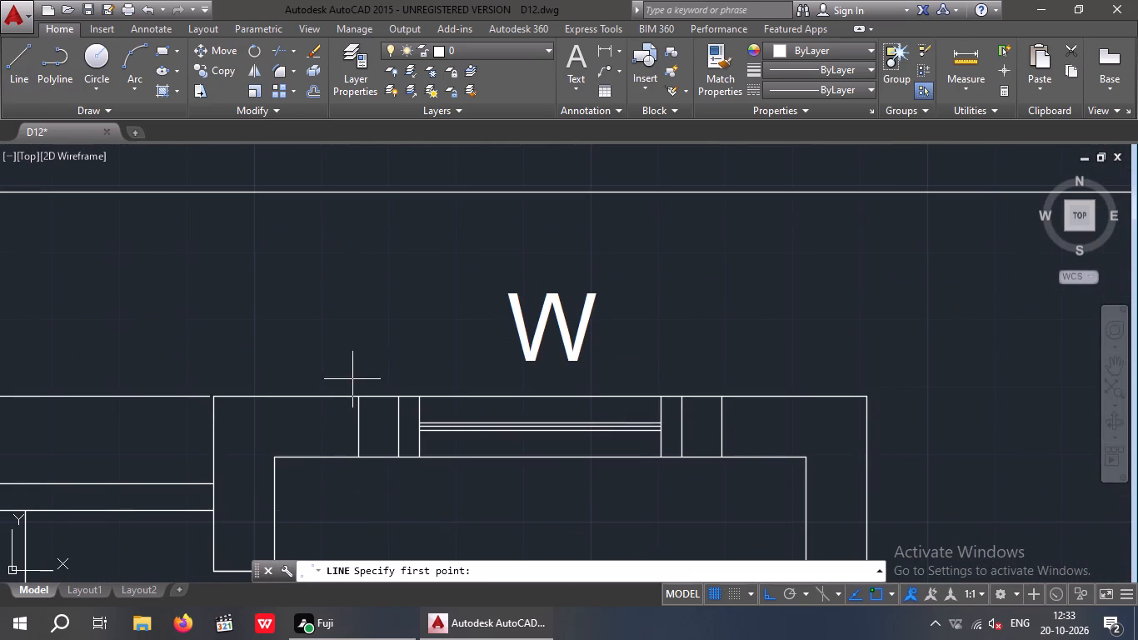
pyautogui.moveTo(358, 400); pyautogui.dragTo(363, 386)
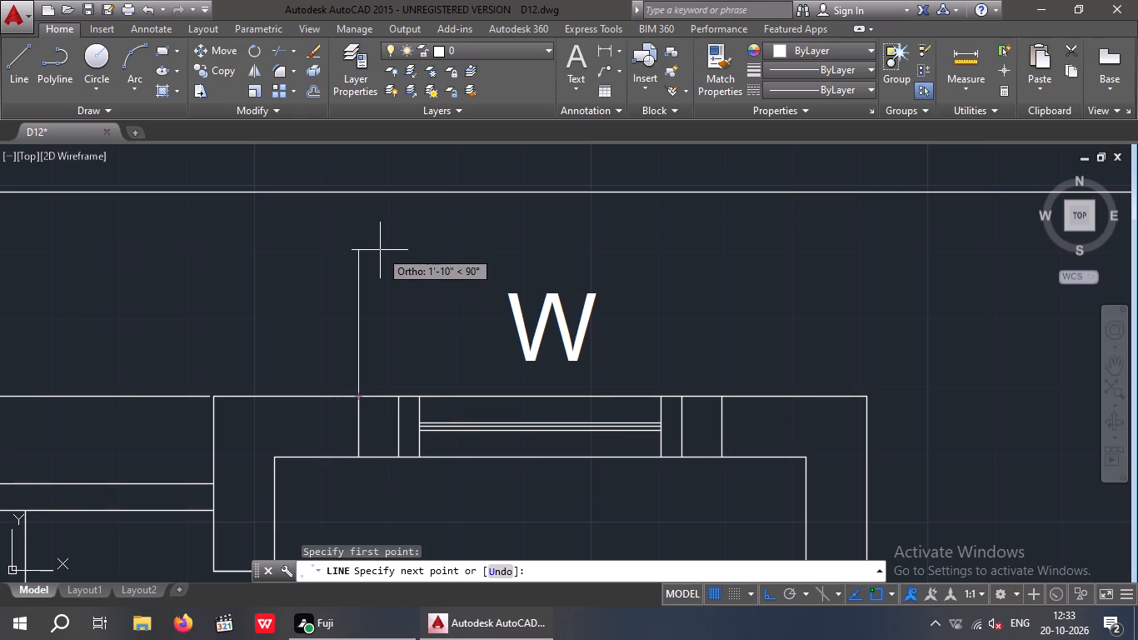
pyautogui.write("1'")
pyautogui.press('6')
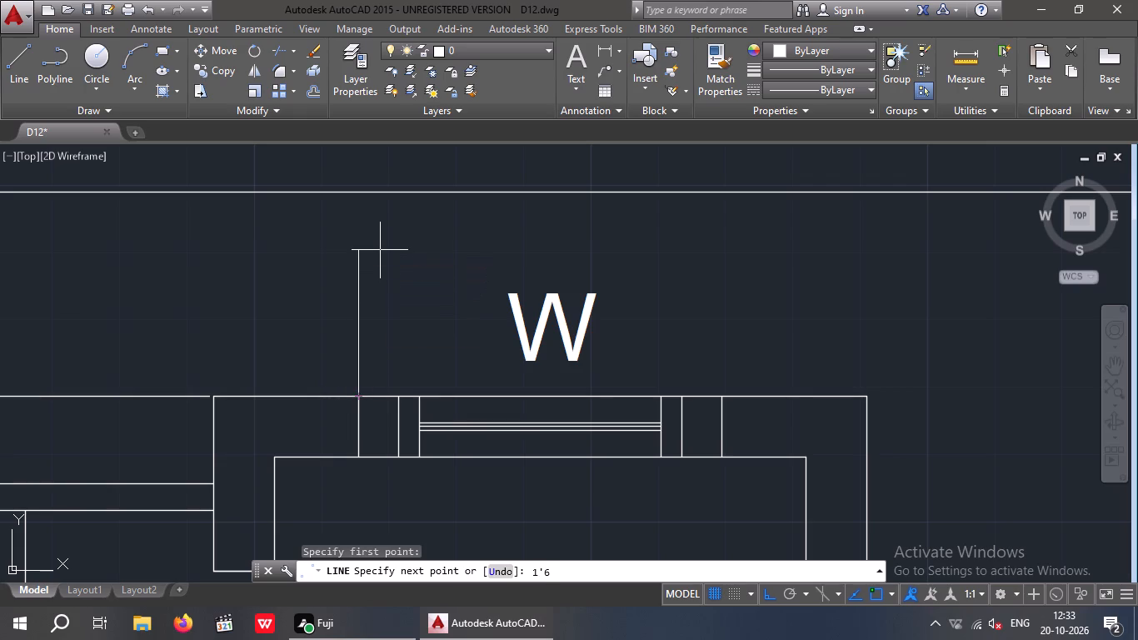
pyautogui.hotkey('shift', '"')
pyautogui.press('Return')
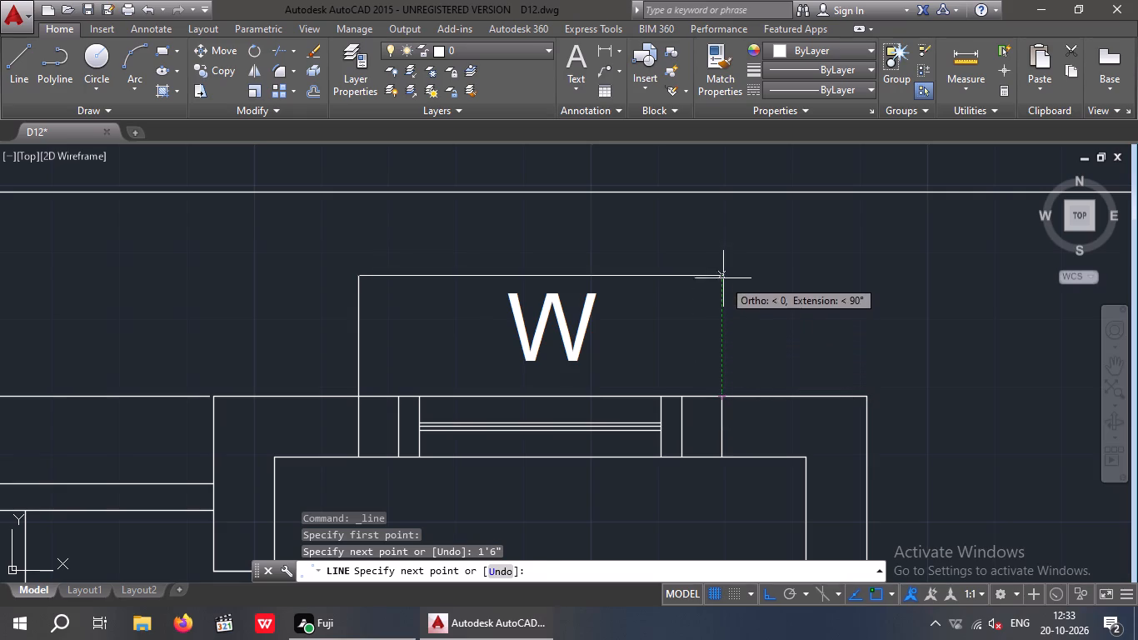
pyautogui.click(722, 272)
pyautogui.click(721, 397)
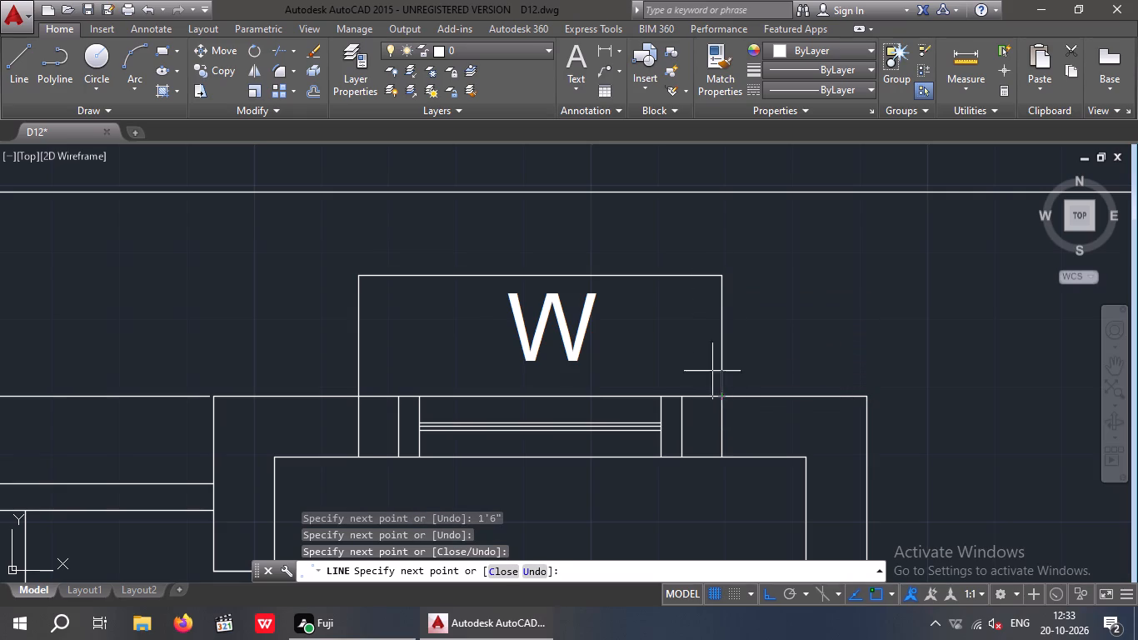
pyautogui.press('Escape')
# Draw a three-sided projection outline 1'6" deep outside the staircase's top-wall window, between its outer offset lines.
pyautogui.scroll(-3, 642, 317)
pyautogui.moveTo(737, 358); pyautogui.dragTo(533, 319, button='middle')
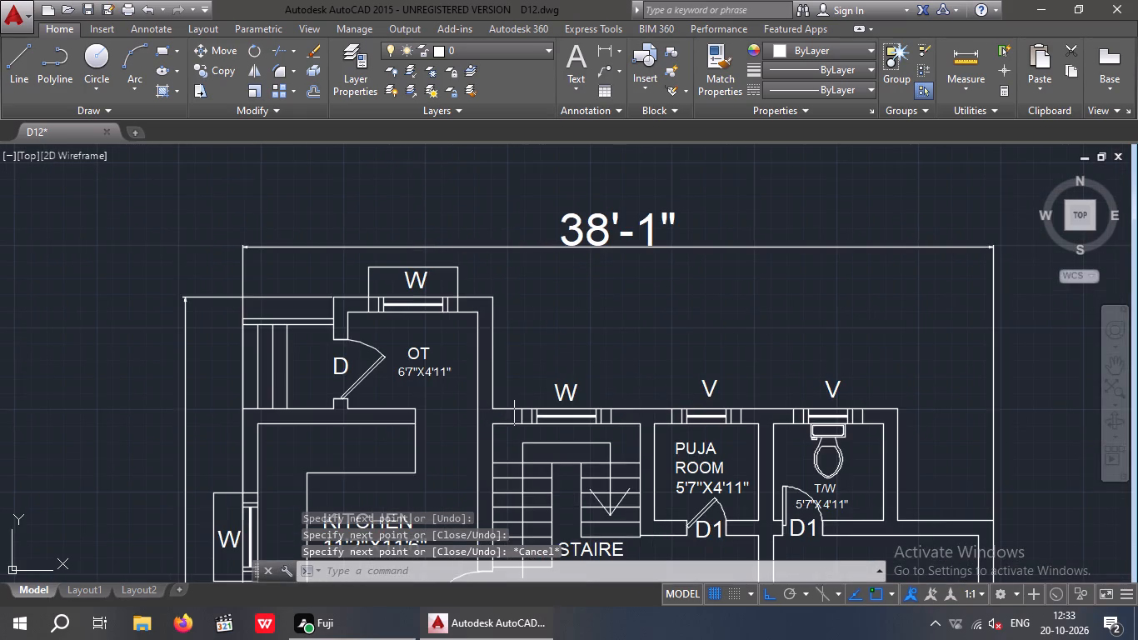
pyautogui.scroll(2, 506, 397)
pyautogui.press('l')
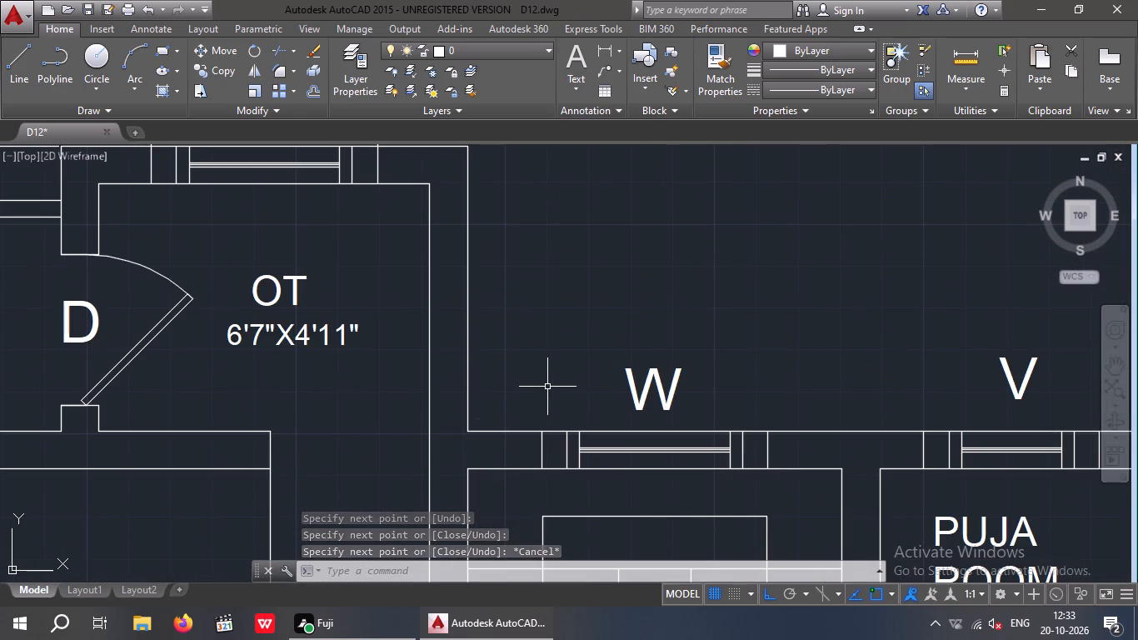
pyautogui.press('Return')
pyautogui.moveTo(542, 434); pyautogui.dragTo(543, 416)
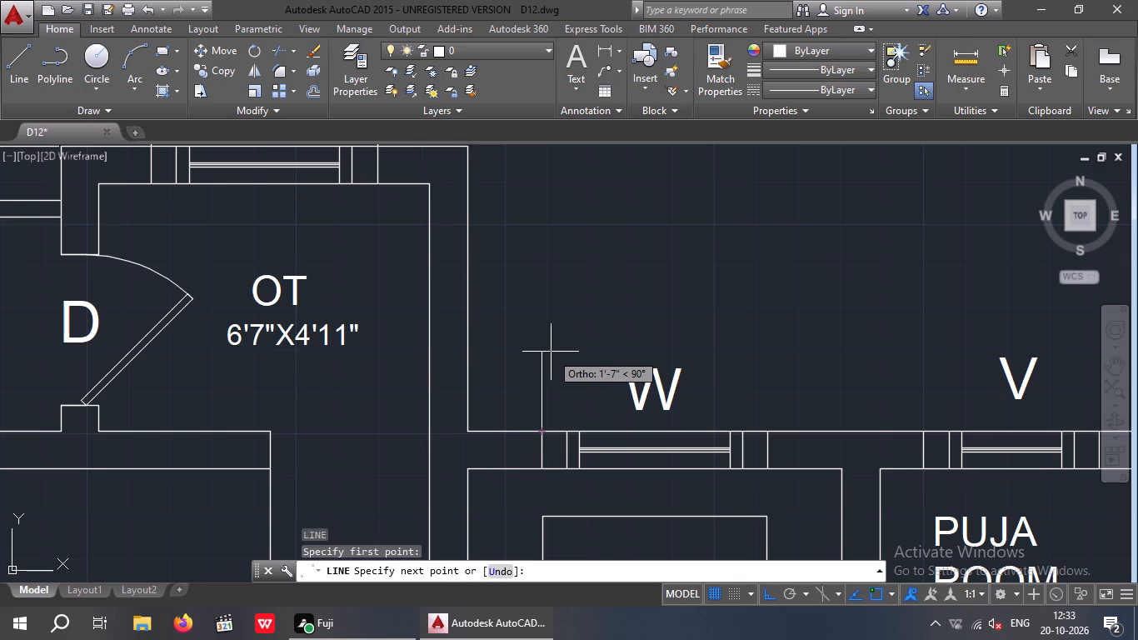
pyautogui.press('1')
pyautogui.press("'")
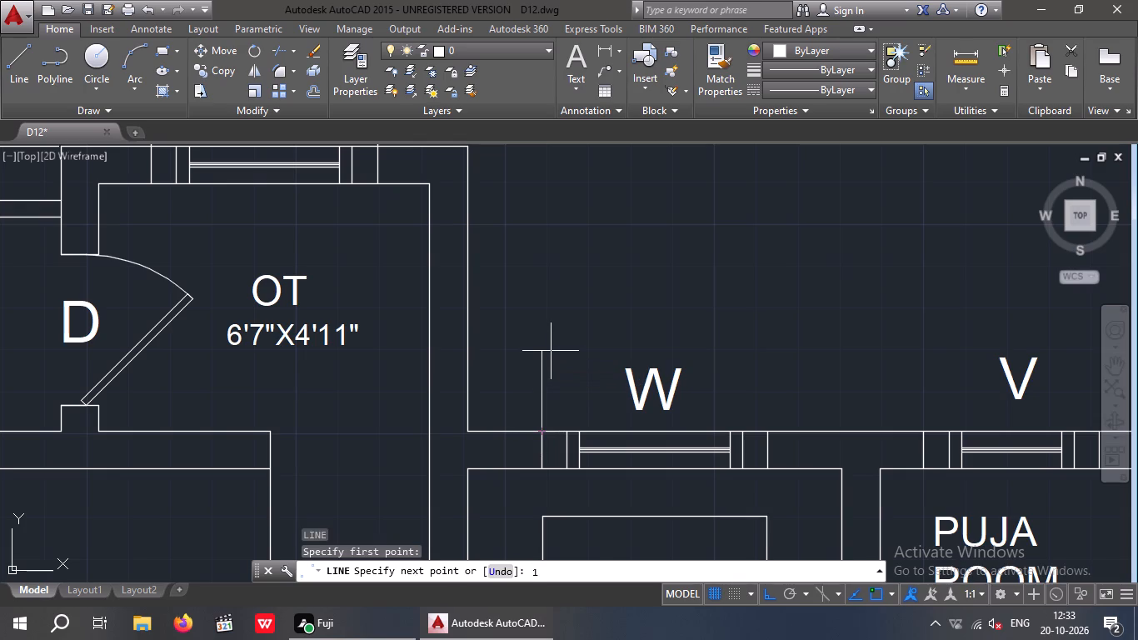
pyautogui.press('6')
pyautogui.hotkey('shift', '"')
pyautogui.press('Return')
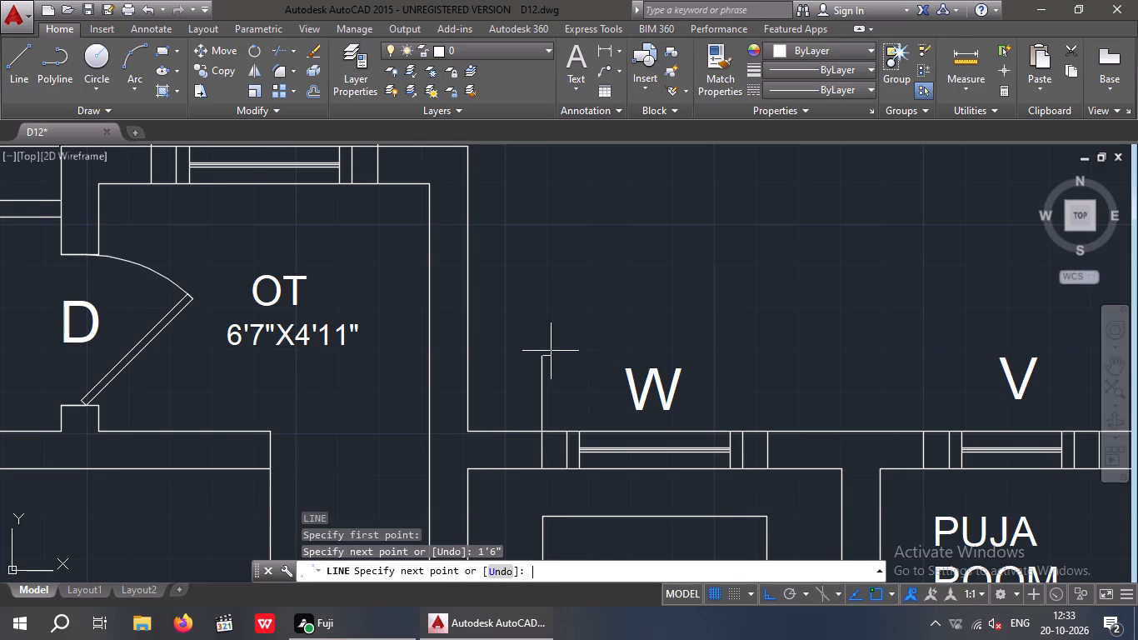
pyautogui.click(768, 357)
pyautogui.click(769, 437)
pyautogui.middleClick(800, 339)
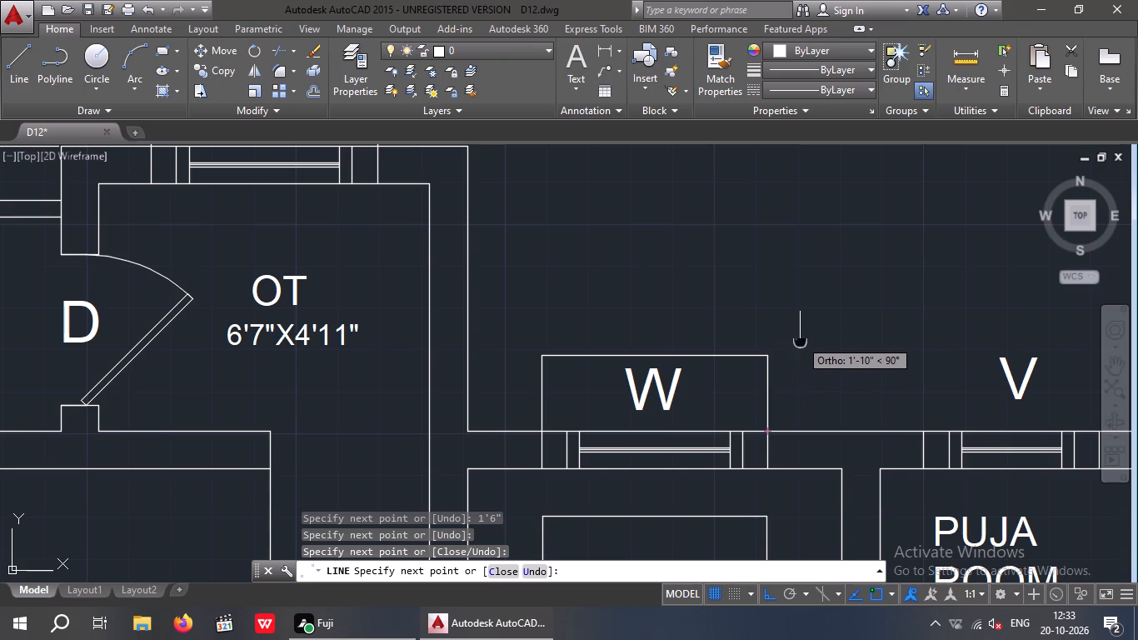
pyautogui.press('space')
# Draw a three-sided projection outline 1'6" deep outside the puja room's top-wall ventilator, between its outer offset lines.
pyautogui.moveTo(804, 354); pyautogui.dragTo(497, 354, button='middle')
pyautogui.scroll(-1, 575, 342)
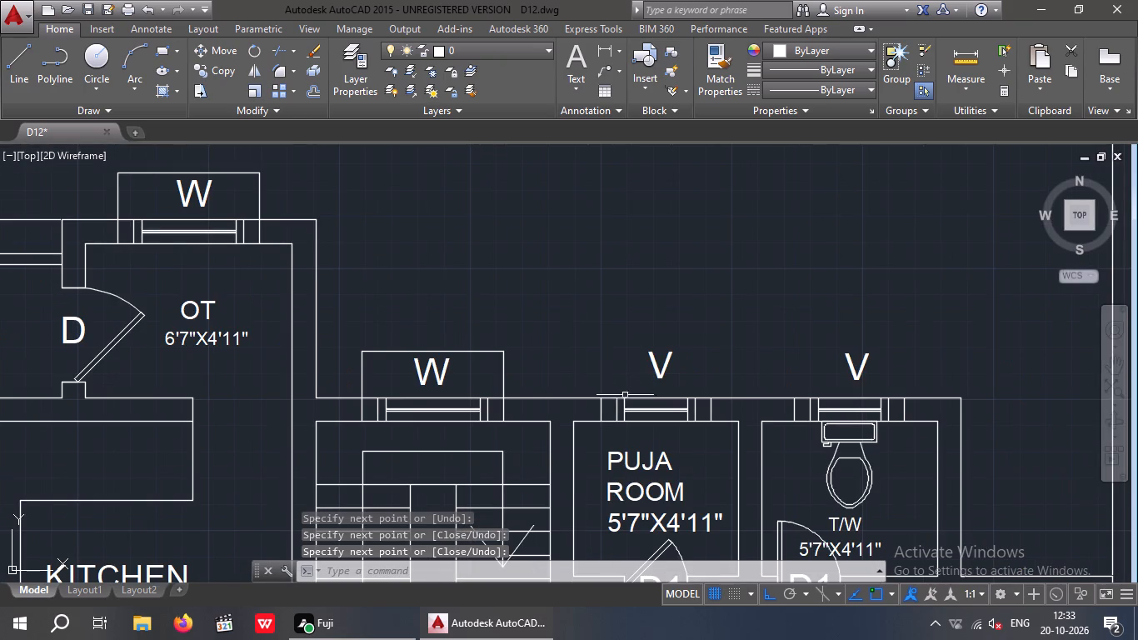
pyautogui.press('space')
pyautogui.moveTo(603, 401); pyautogui.dragTo(597, 373)
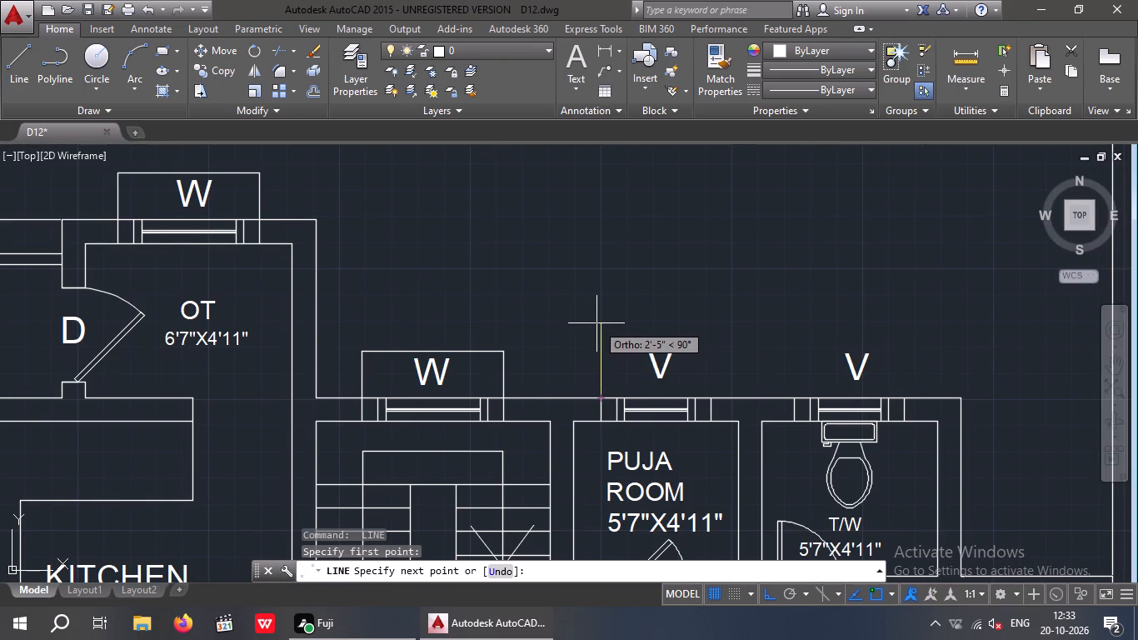
pyautogui.write("1'6")
pyautogui.hotkey('shift', '"')
pyautogui.press('Return')
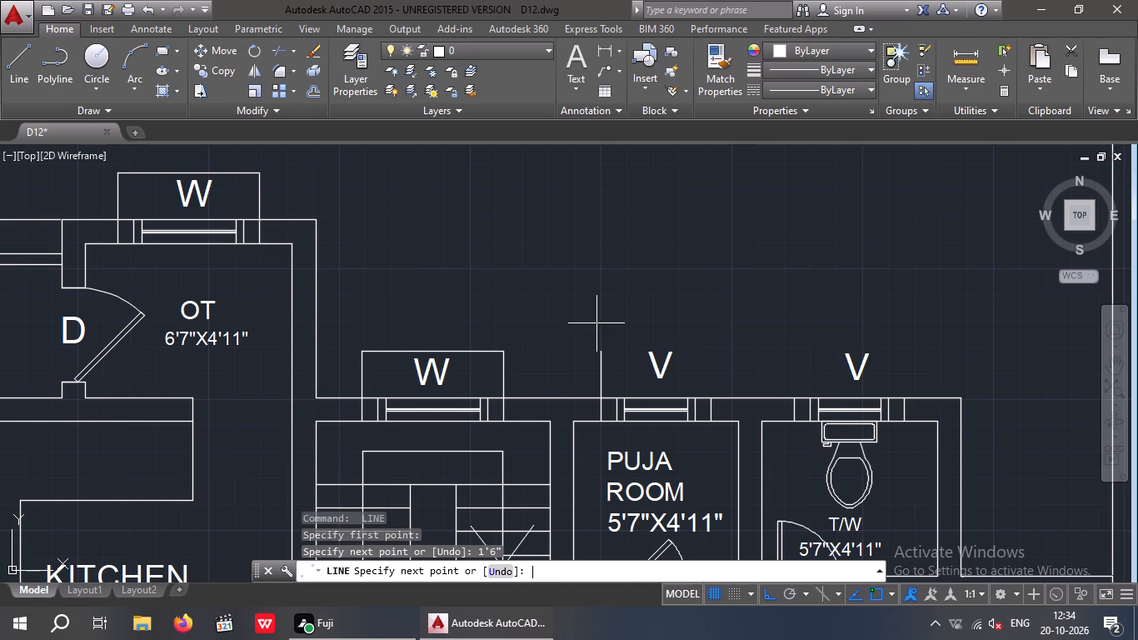
pyautogui.click(709, 347)
pyautogui.click(712, 400)
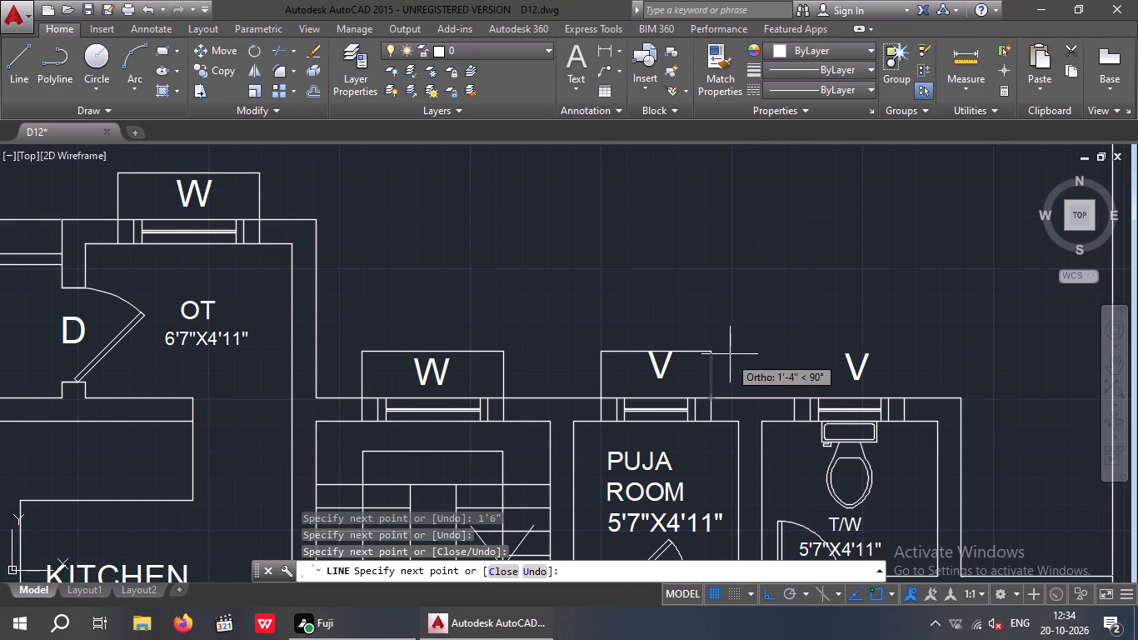
pyautogui.press('space')
# Draw a three-sided projection outline 1'6" deep outside the 5'7"X4'11" toilet's top-wall ventilator, between its outer offset lines.
pyautogui.press('space')
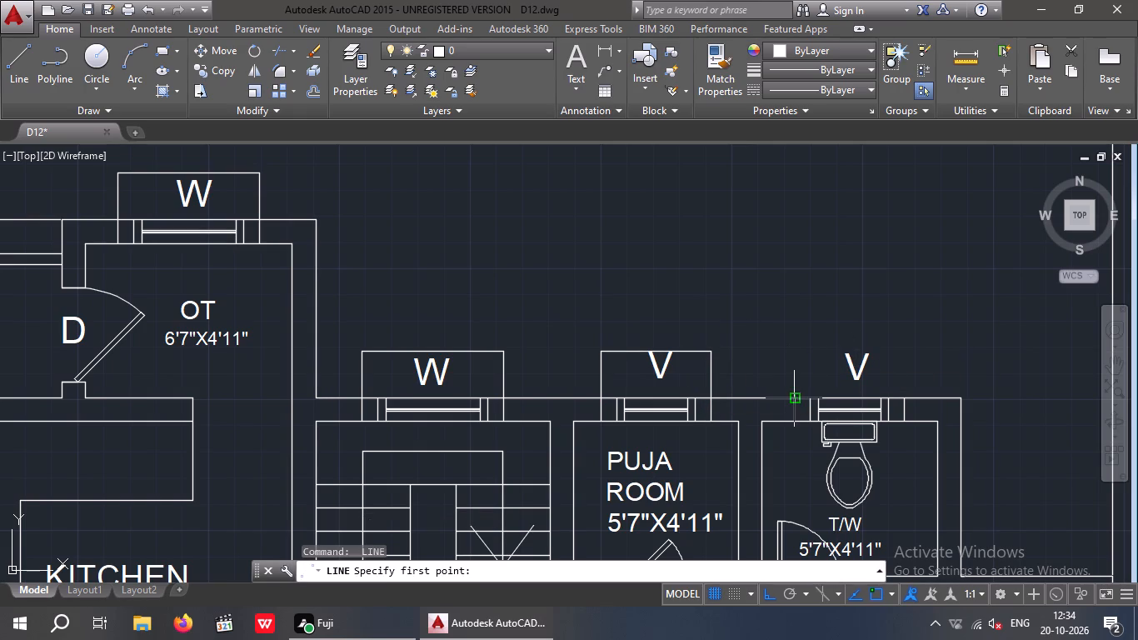
pyautogui.moveTo(794, 401); pyautogui.dragTo(793, 392)
pyautogui.write("1'")
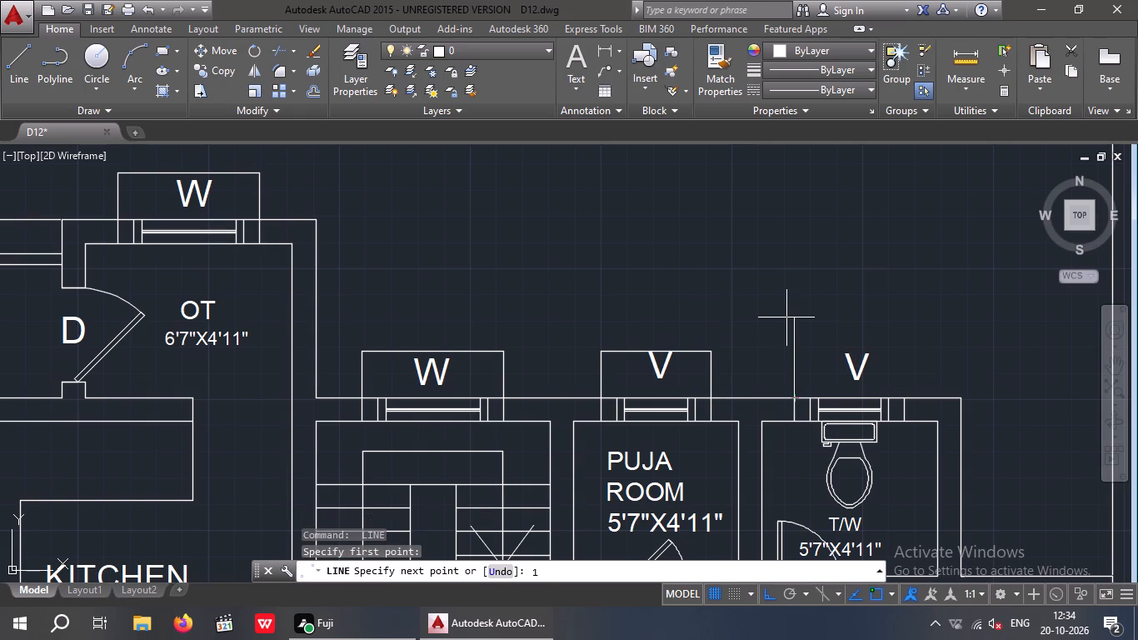
pyautogui.press('6')
pyautogui.hotkey('shift', '"')
pyautogui.press('Return')
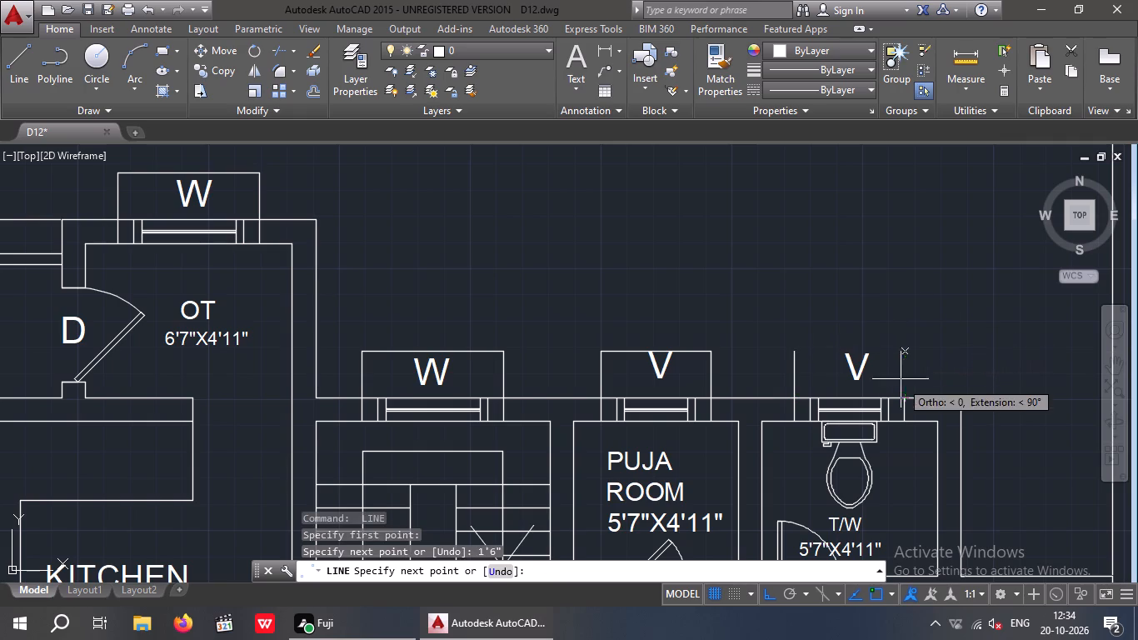
pyautogui.click(903, 350)
pyautogui.click(907, 395)
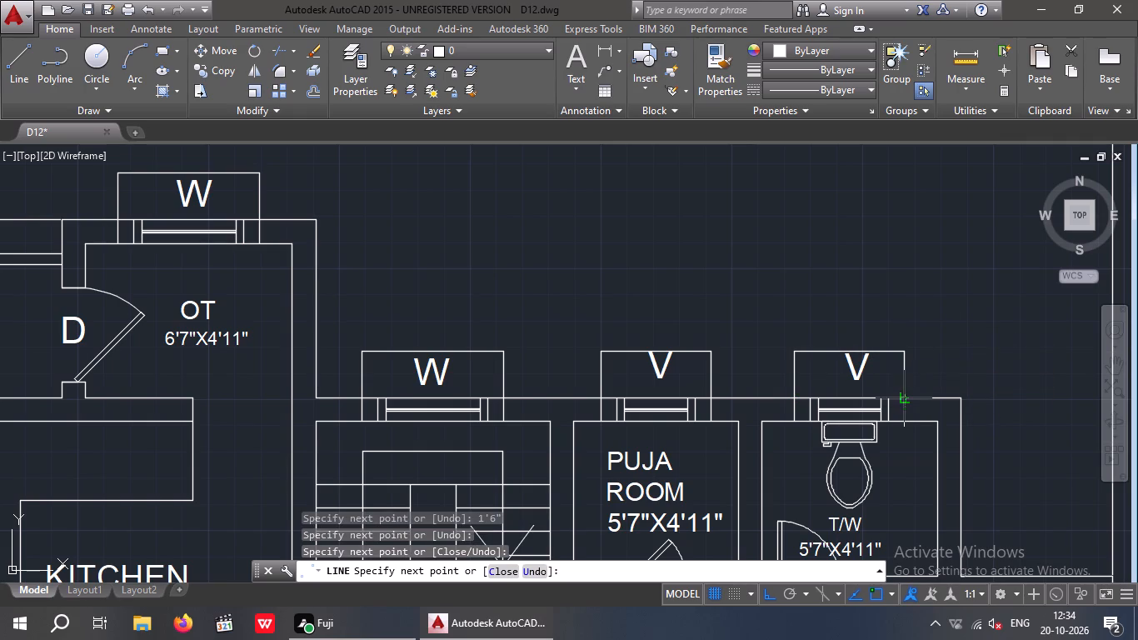
pyautogui.press('Escape')
pyautogui.press('Escape')
# Turn Ortho off and move the V label of the puja room's ventilator to the middle of its projection outline.
pyautogui.scroll(3, 666, 371)
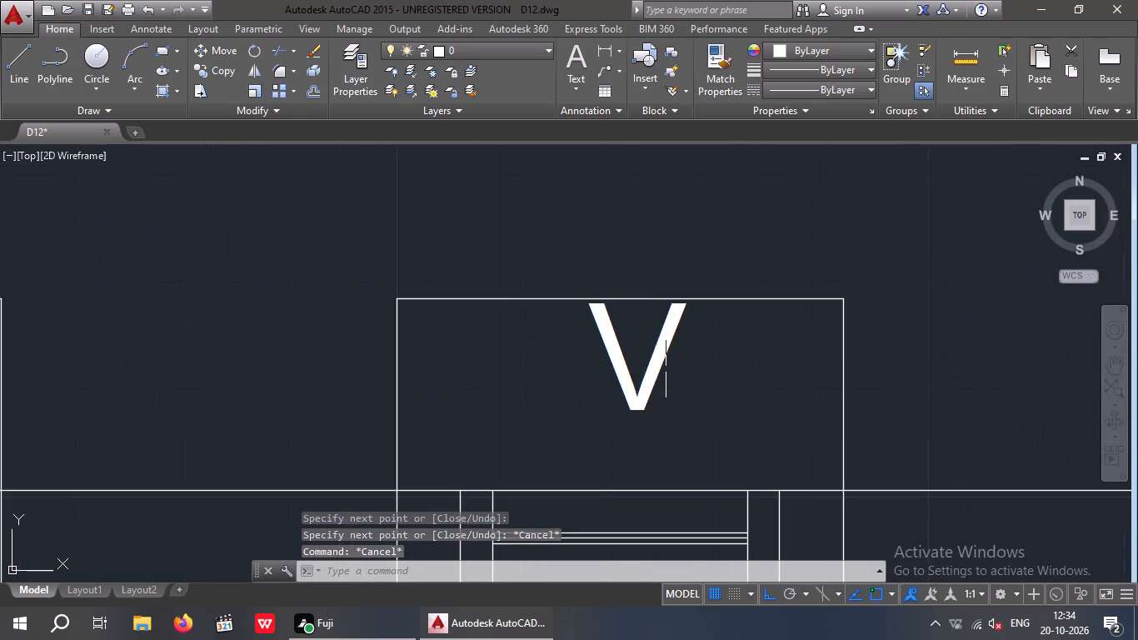
pyautogui.press('Escape')
pyautogui.press('Escape')
pyautogui.moveTo(701, 362); pyautogui.dragTo(620, 384)
pyautogui.click(584, 394)
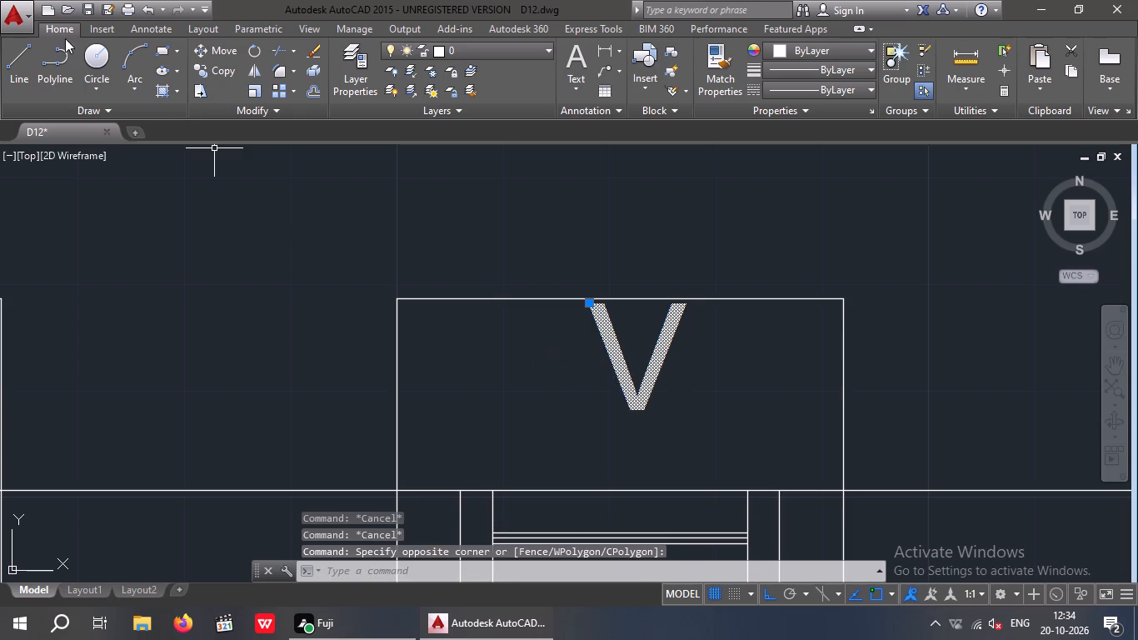
pyautogui.click(219, 56)
pyautogui.doubleClick(632, 406)
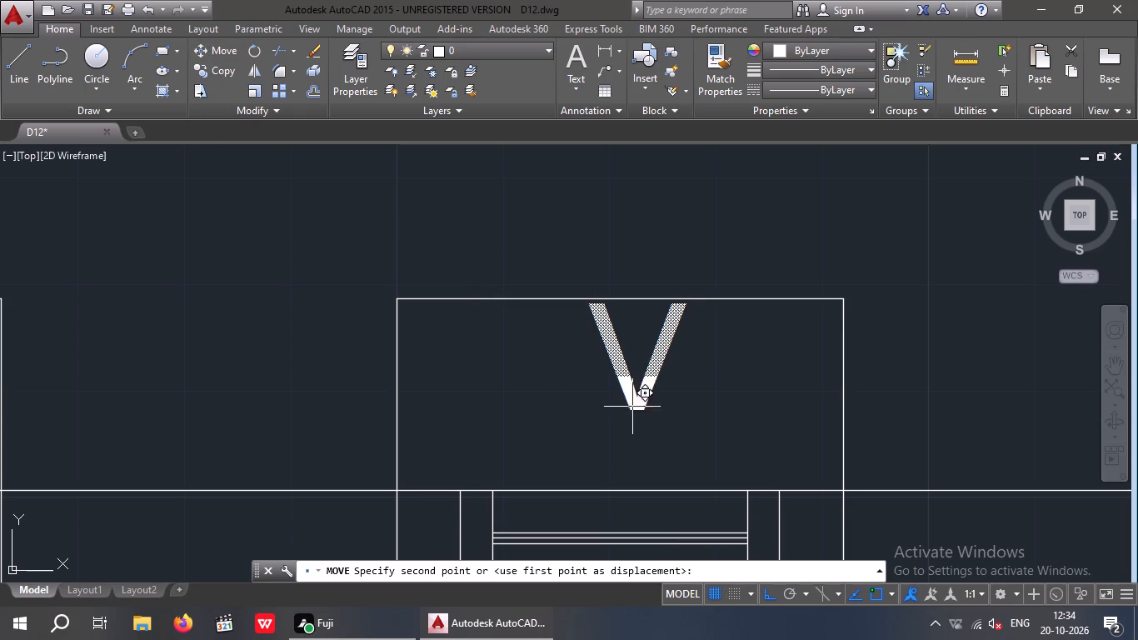
pyautogui.click(766, 592)
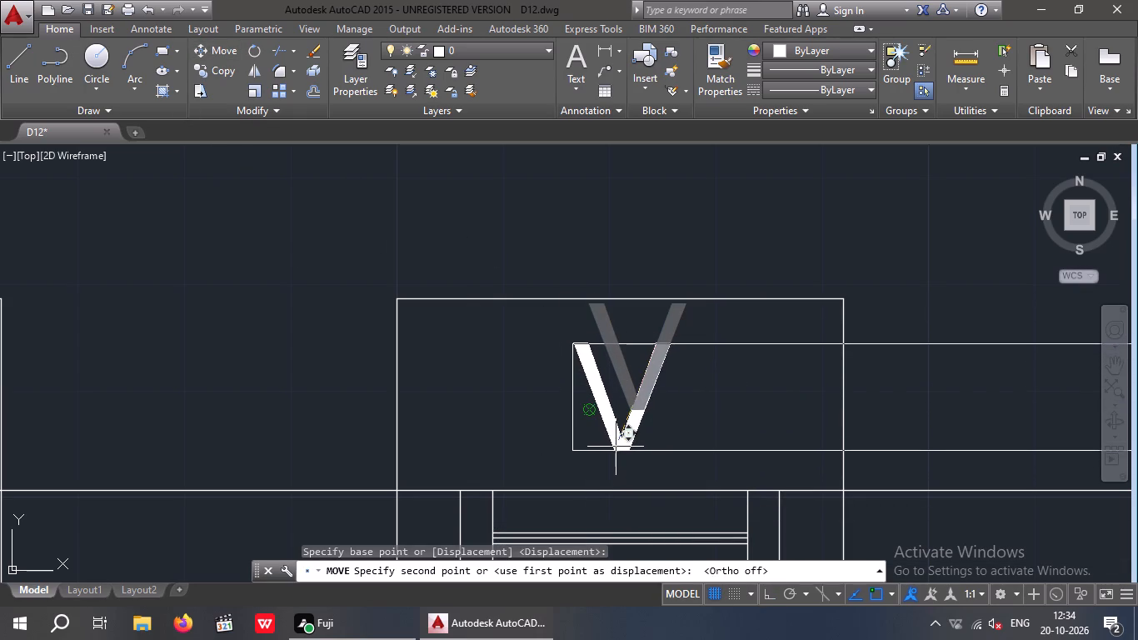
pyautogui.click(616, 447)
pyautogui.moveTo(654, 425); pyautogui.dragTo(636, 421)
pyautogui.click(541, 374)
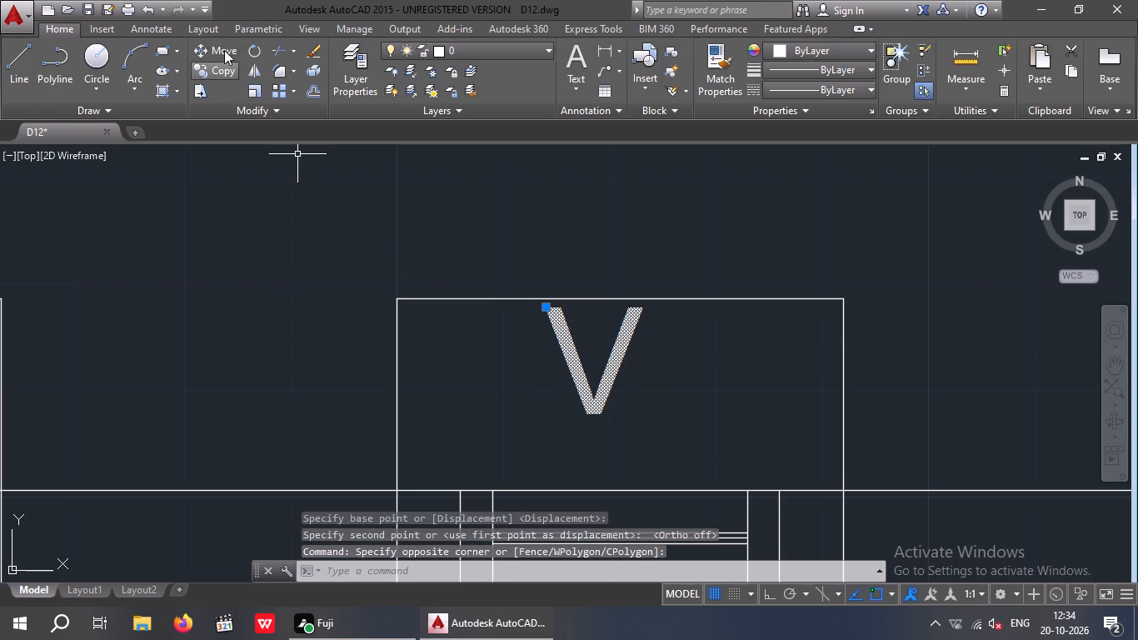
pyautogui.click(215, 55)
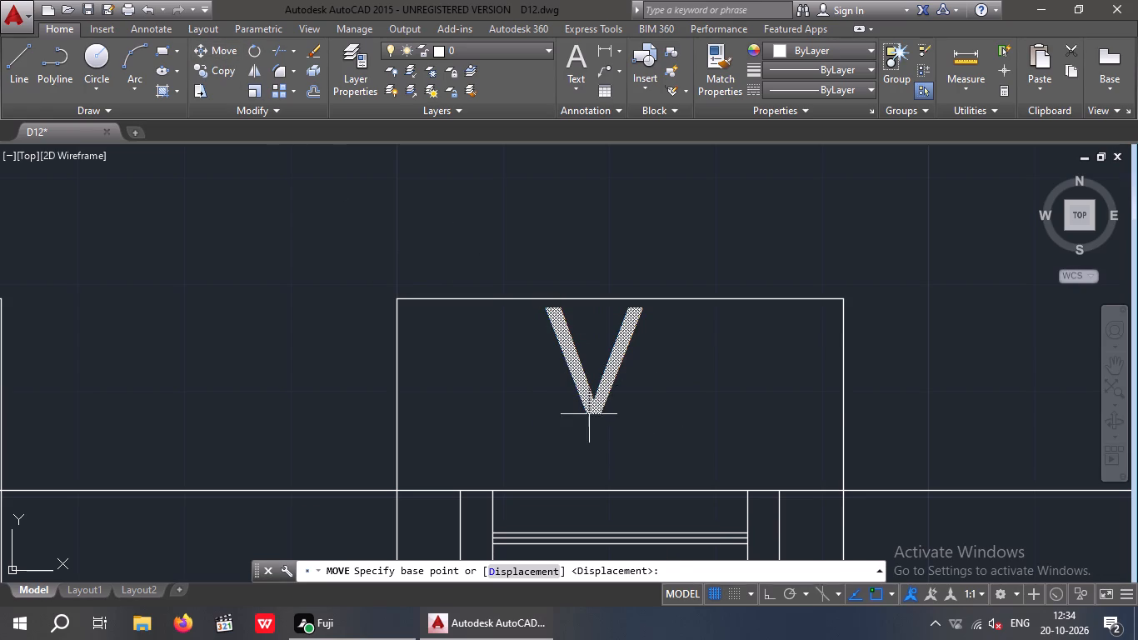
pyautogui.click(590, 413)
pyautogui.scroll(3, 604, 453)
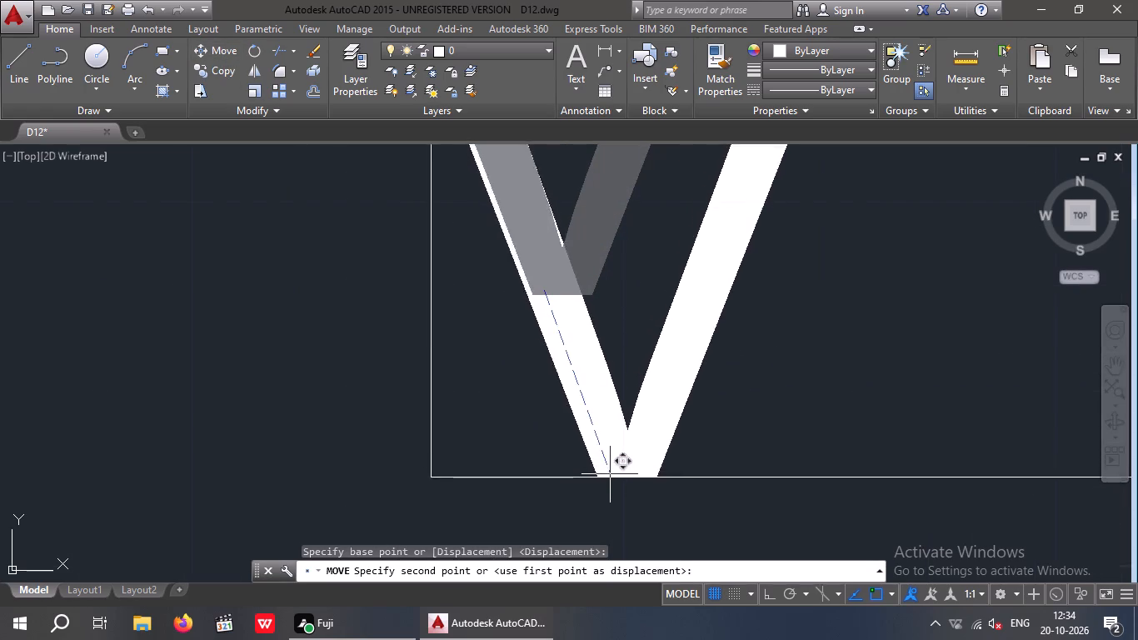
pyautogui.click(610, 474)
# Move the V label of the 5'7"X4'11" toilet's ventilator down to the middle of its projection outline.
pyautogui.scroll(-4, 627, 432)
pyautogui.moveTo(707, 410); pyautogui.dragTo(112, 293, button='middle')
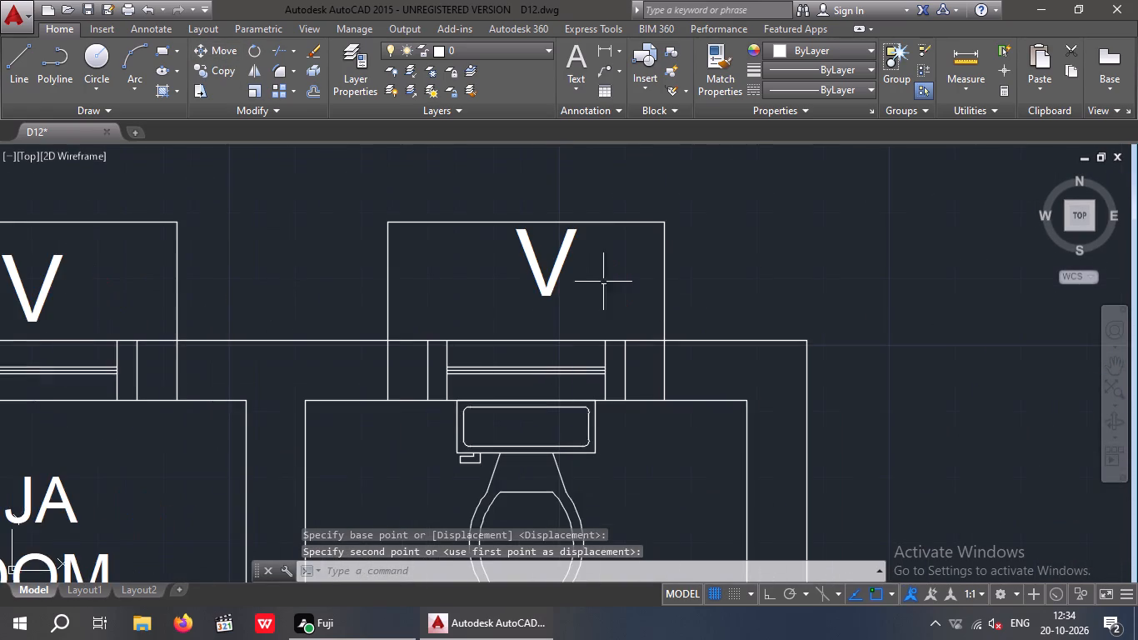
pyautogui.scroll(2, 568, 282)
pyautogui.moveTo(600, 259); pyautogui.dragTo(452, 285)
pyautogui.click(425, 291)
pyautogui.click(212, 56)
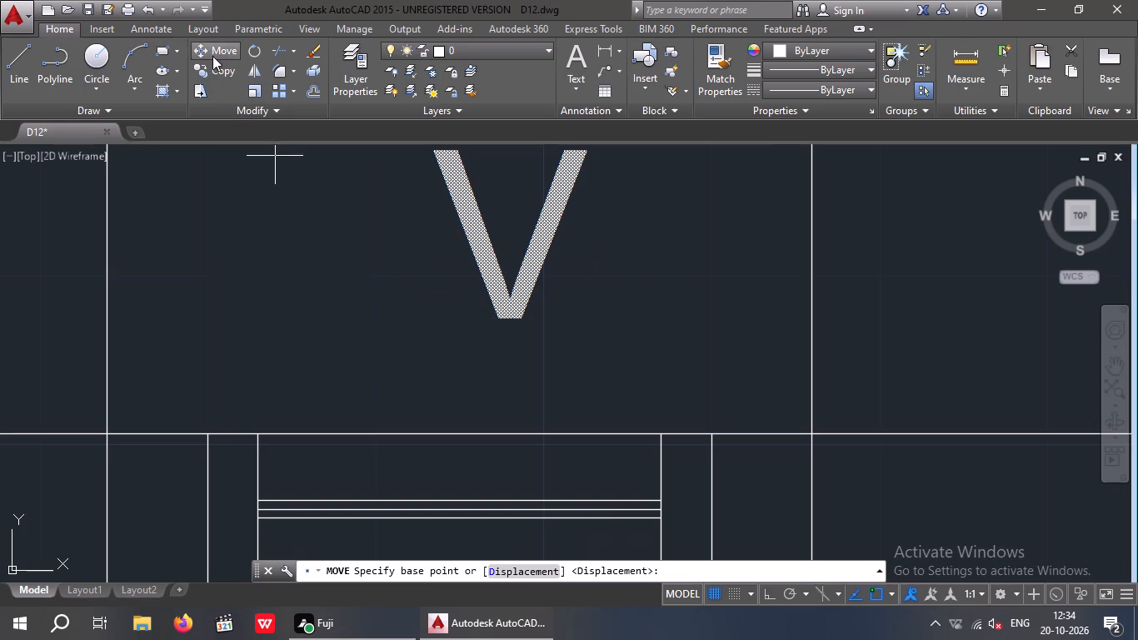
pyautogui.scroll(2, 494, 310)
pyautogui.click(524, 327)
pyautogui.scroll(-2, 526, 373)
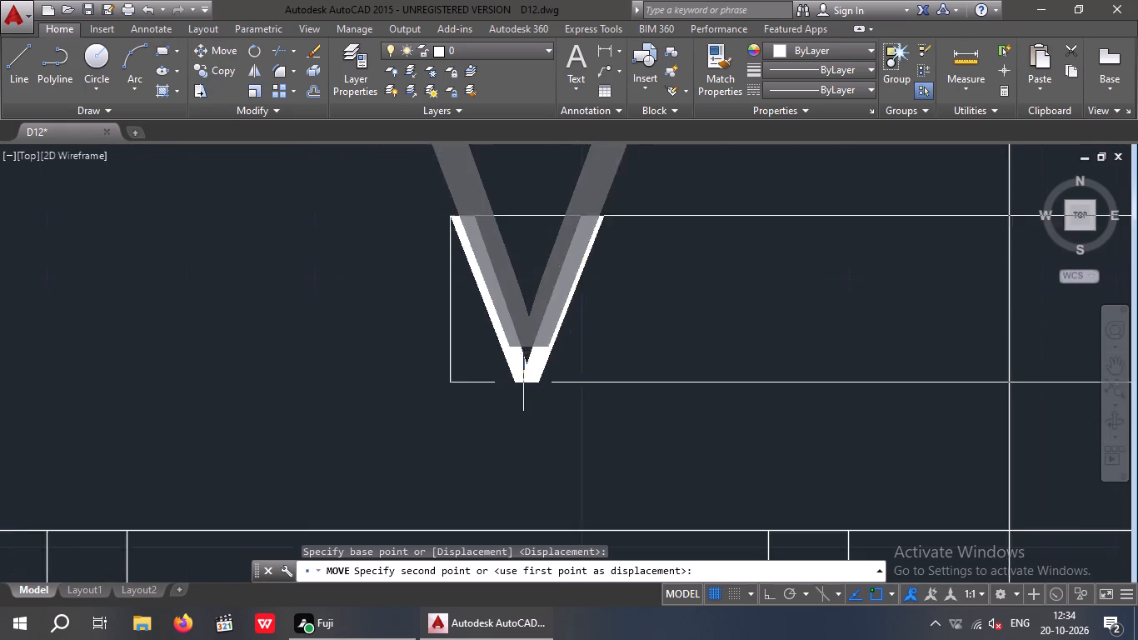
pyautogui.scroll(1, 489, 417)
pyautogui.click(503, 430)
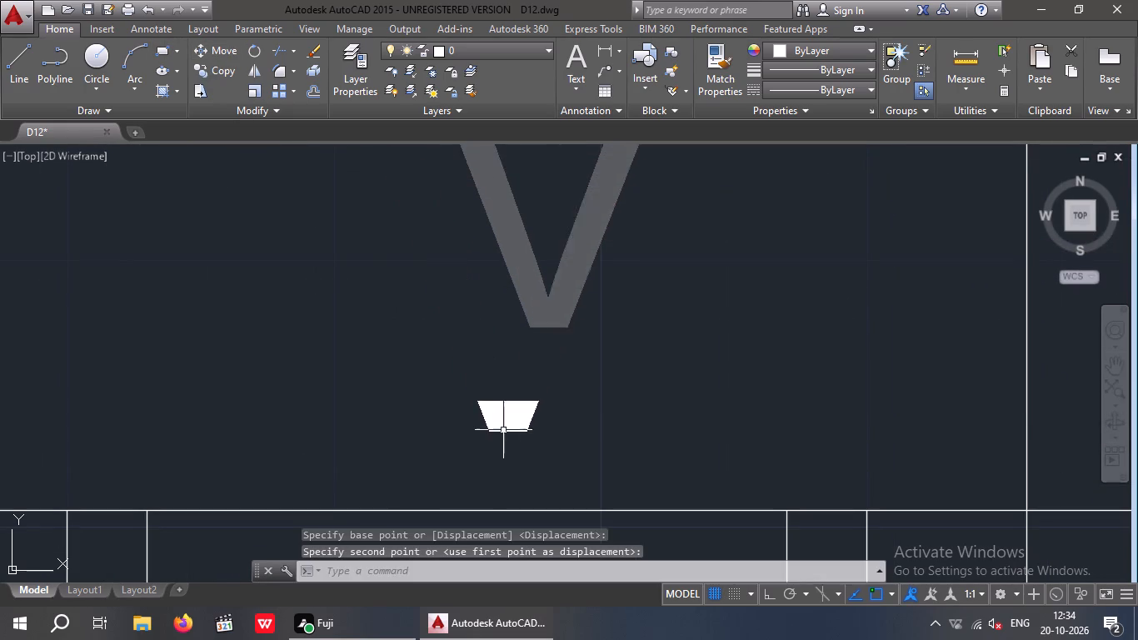
# Move the W label of the OT's top-wall window slightly down within its projection outline.
pyautogui.scroll(-4, 517, 379)
pyautogui.moveTo(567, 359); pyautogui.dragTo(641, 328, button='middle')
pyautogui.scroll(-2, 665, 314)
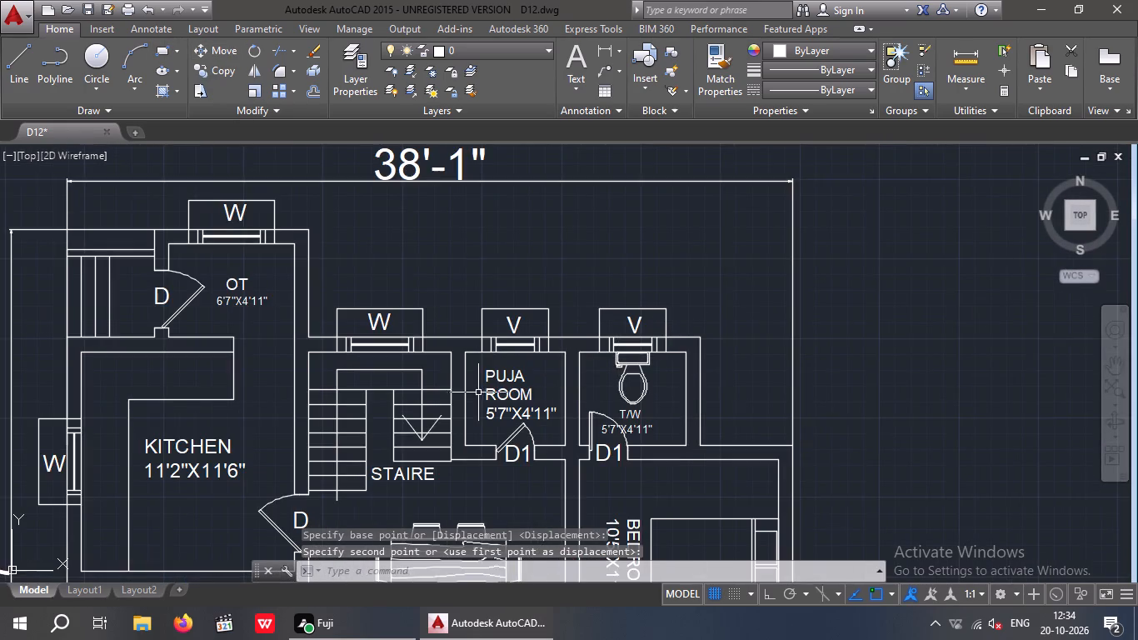
pyautogui.moveTo(480, 392); pyautogui.dragTo(571, 353, button='middle')
pyautogui.scroll(-1, 459, 287)
pyautogui.scroll(2, 365, 212)
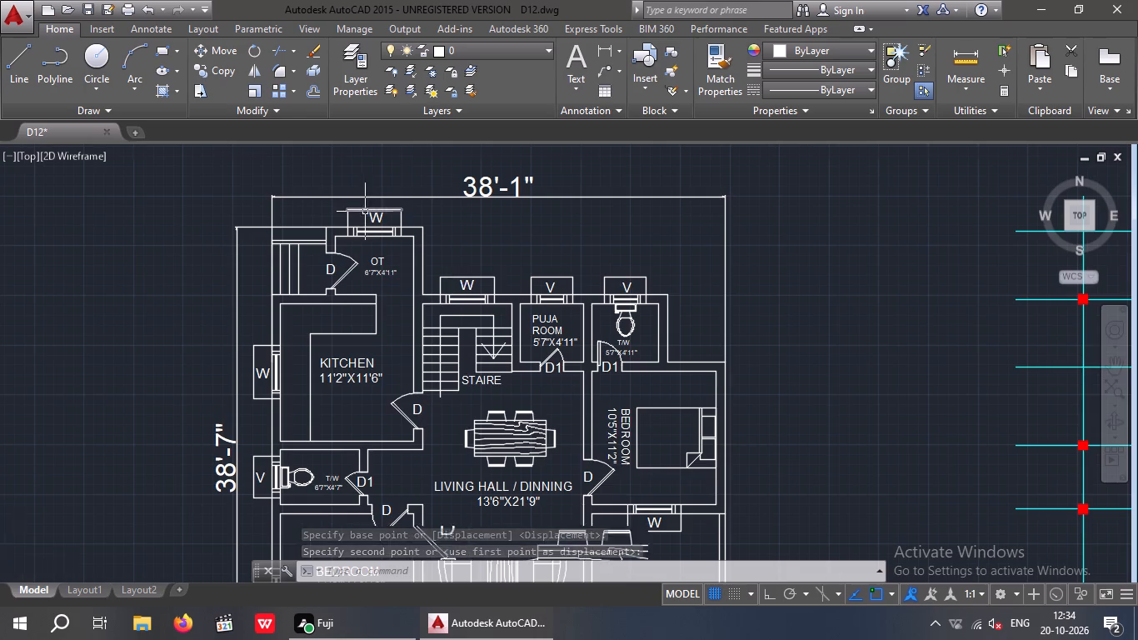
pyautogui.scroll(4, 365, 212)
pyautogui.moveTo(589, 277); pyautogui.dragTo(456, 346)
pyautogui.click(403, 357)
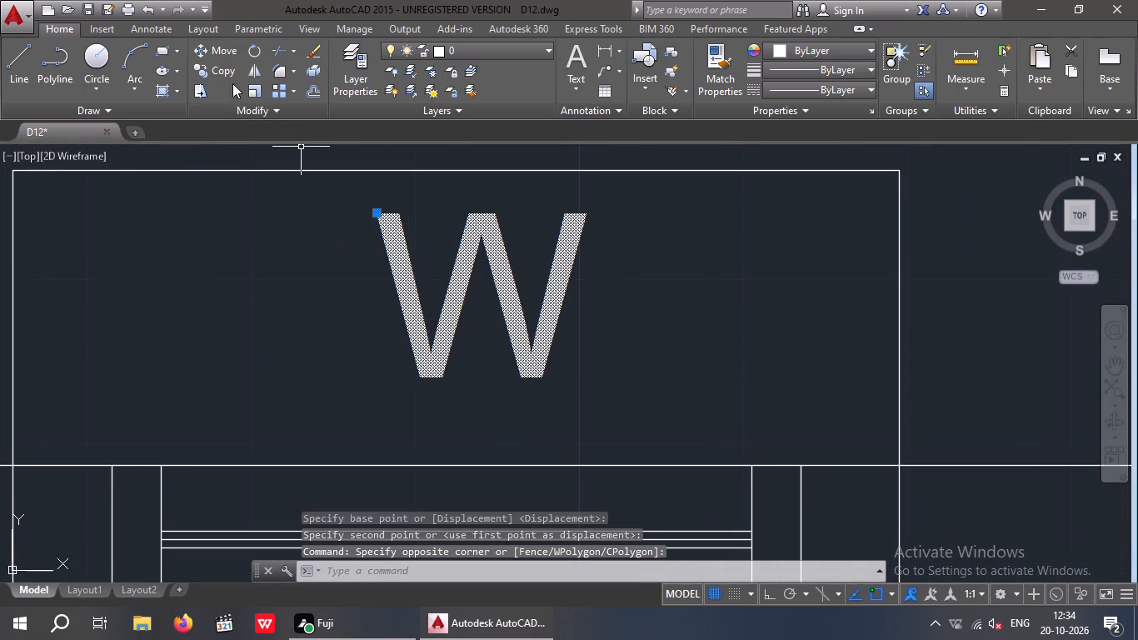
pyautogui.click(222, 48)
pyautogui.scroll(2, 445, 394)
pyautogui.click(416, 357)
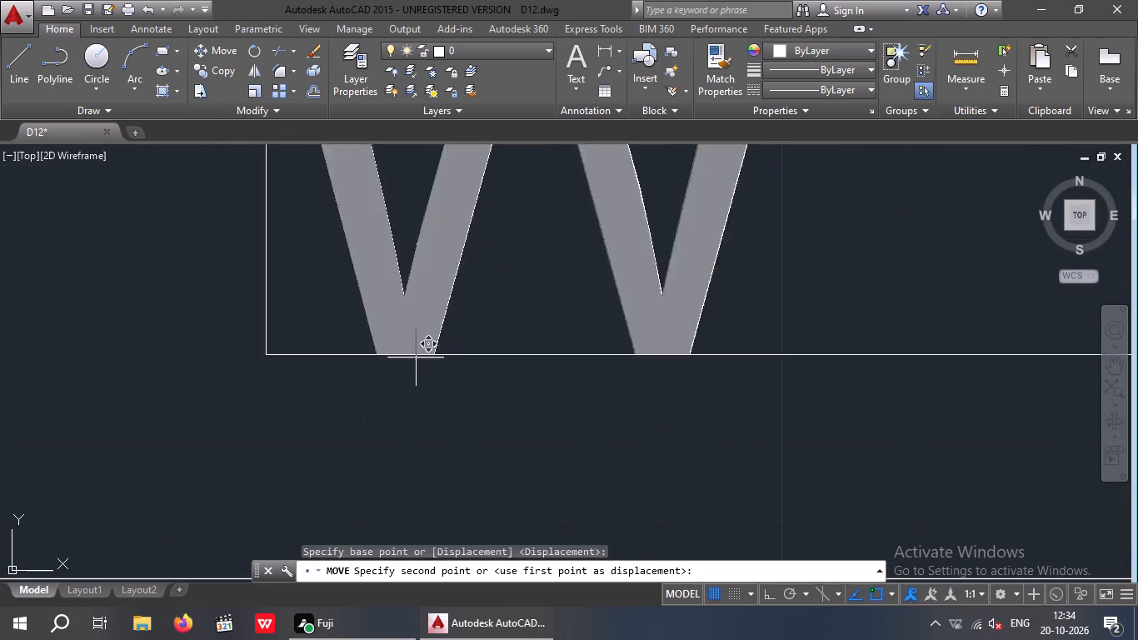
pyautogui.click(417, 410)
# Select the two outer offset lines crossing the wall at the 11'2"X13'10" bedroom's window.
pyautogui.scroll(-4, 428, 388)
pyautogui.moveTo(594, 397); pyautogui.dragTo(380, 352, button='middle')
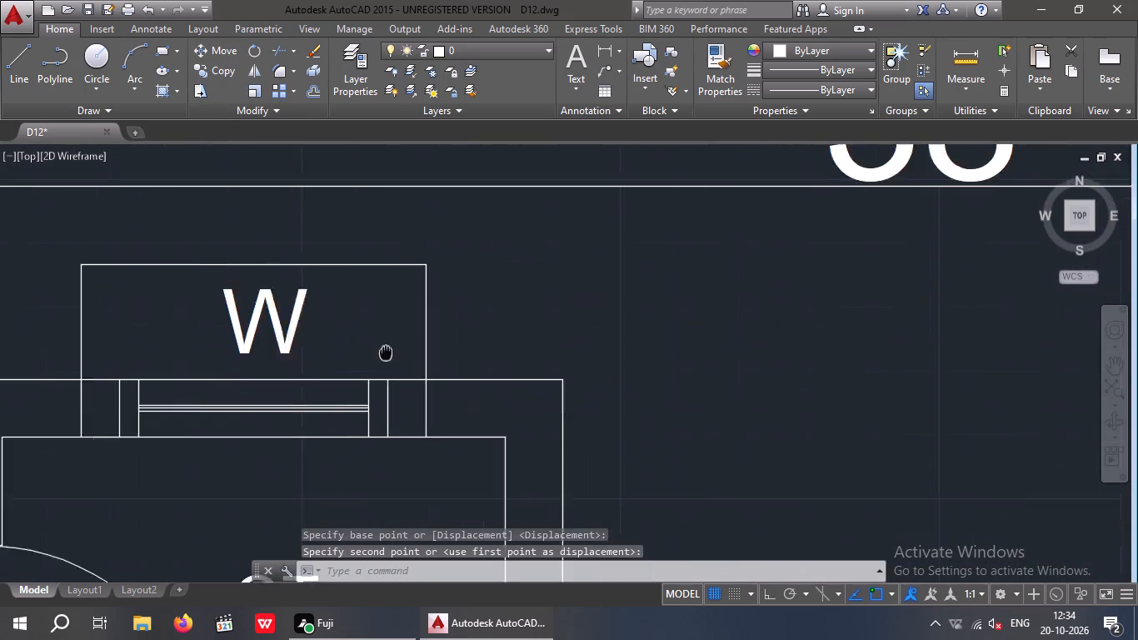
pyautogui.moveTo(380, 352); pyautogui.dragTo(361, 342, button='middle')
pyautogui.scroll(-4, 368, 327)
pyautogui.moveTo(686, 448); pyautogui.dragTo(616, 294, button='middle')
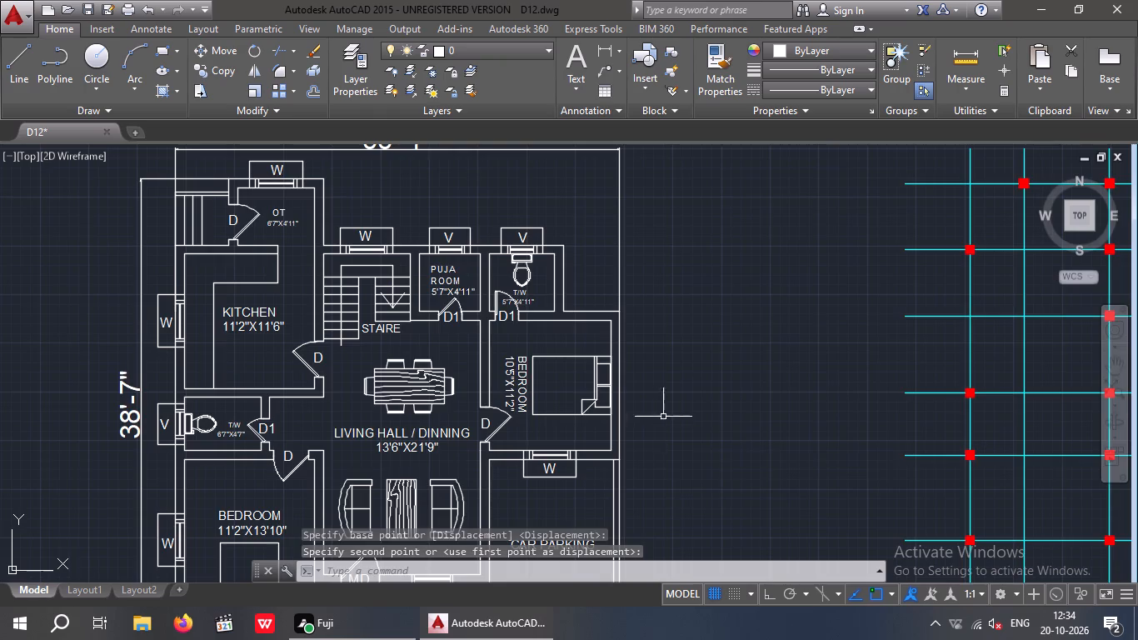
pyautogui.moveTo(663, 408); pyautogui.dragTo(647, 301, button='middle')
pyautogui.press('Escape')
pyautogui.press('Escape')
pyautogui.scroll(3, 162, 467)
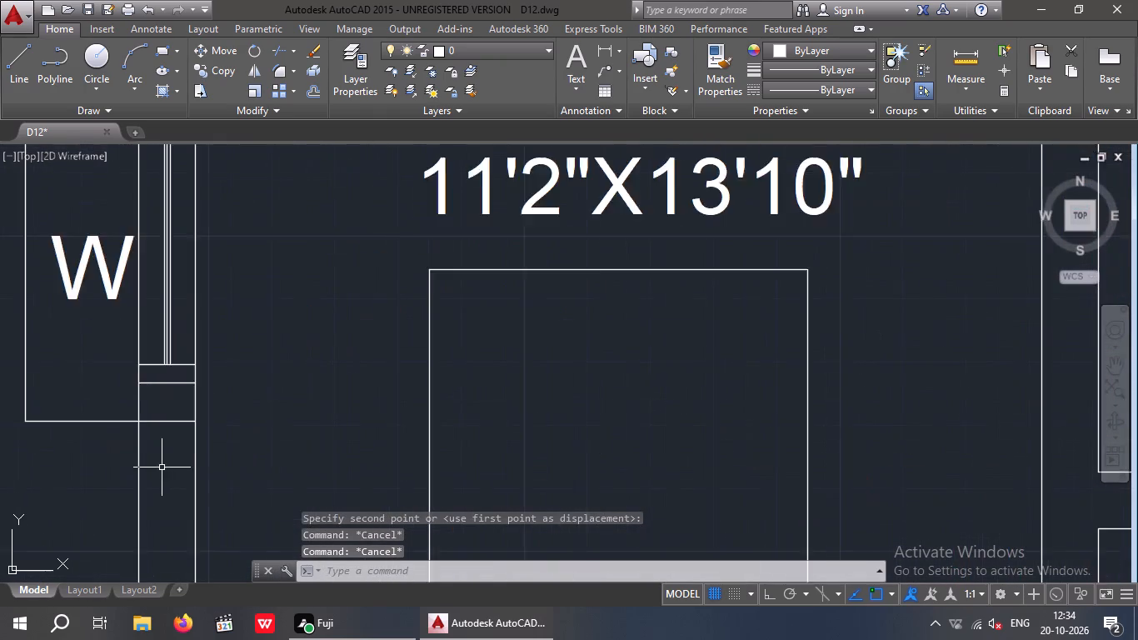
pyautogui.scroll(3, 162, 467)
pyautogui.moveTo(177, 449); pyautogui.dragTo(149, 416)
pyautogui.click(127, 351)
pyautogui.scroll(-2, 155, 339)
pyautogui.moveTo(167, 371); pyautogui.dragTo(206, 527, button='middle')
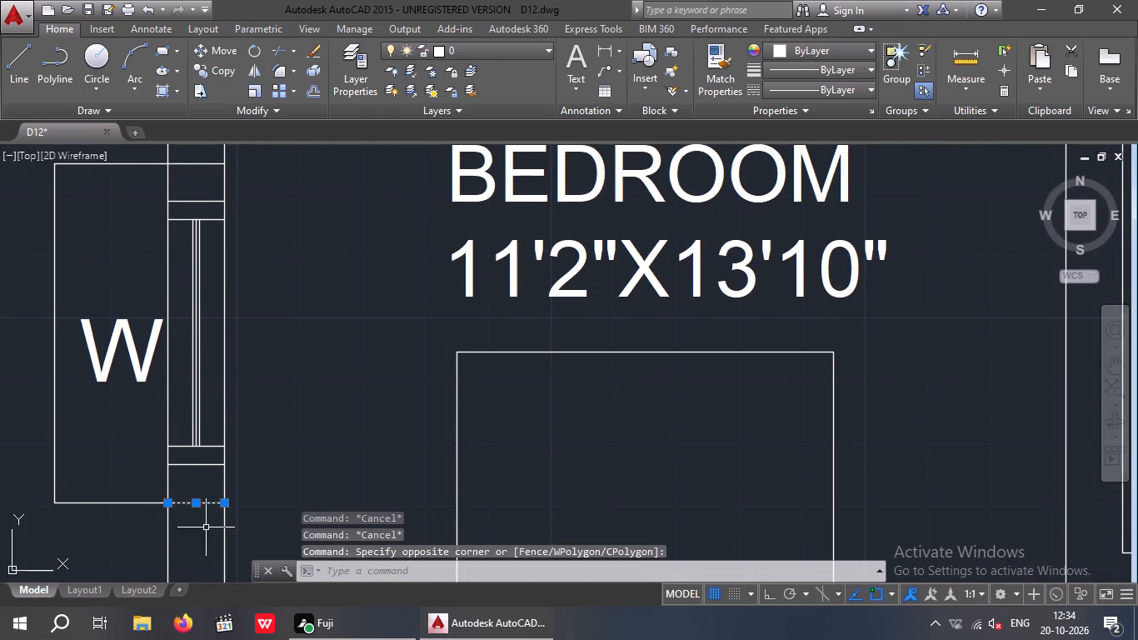
pyautogui.moveTo(200, 184); pyautogui.dragTo(207, 315, button='middle')
pyautogui.scroll(1, 204, 316)
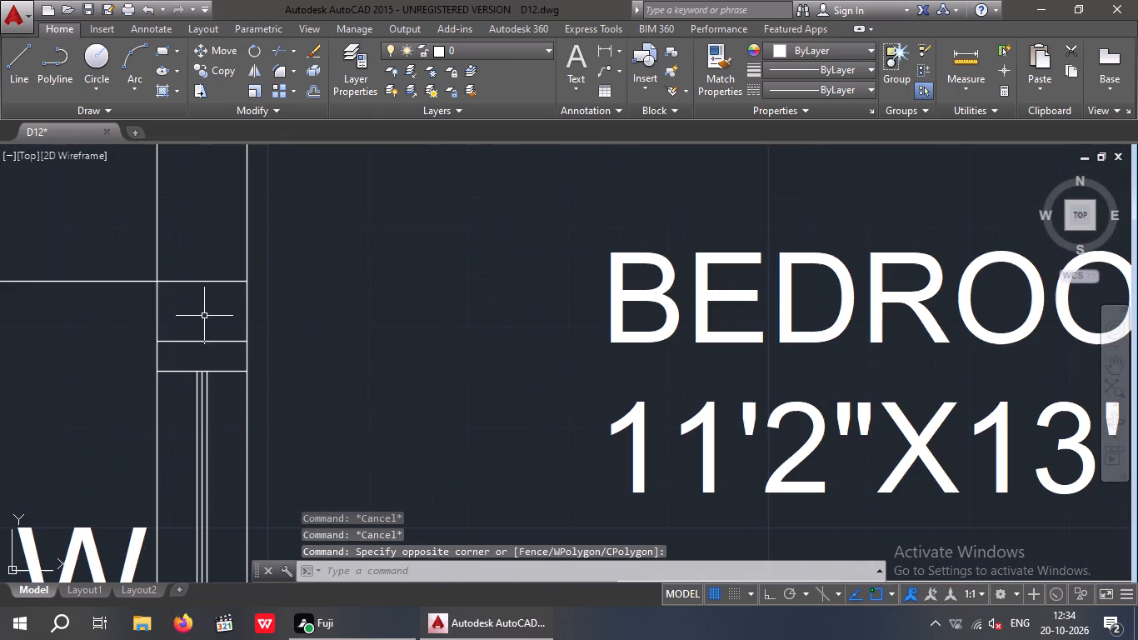
pyautogui.moveTo(215, 297); pyautogui.dragTo(199, 274)
pyautogui.click(194, 247)
# Add to the selection the two outer offset lines in the wall at the window between the 10'5"X11'2" bedroom and the car parking.
pyautogui.scroll(-4, 215, 264)
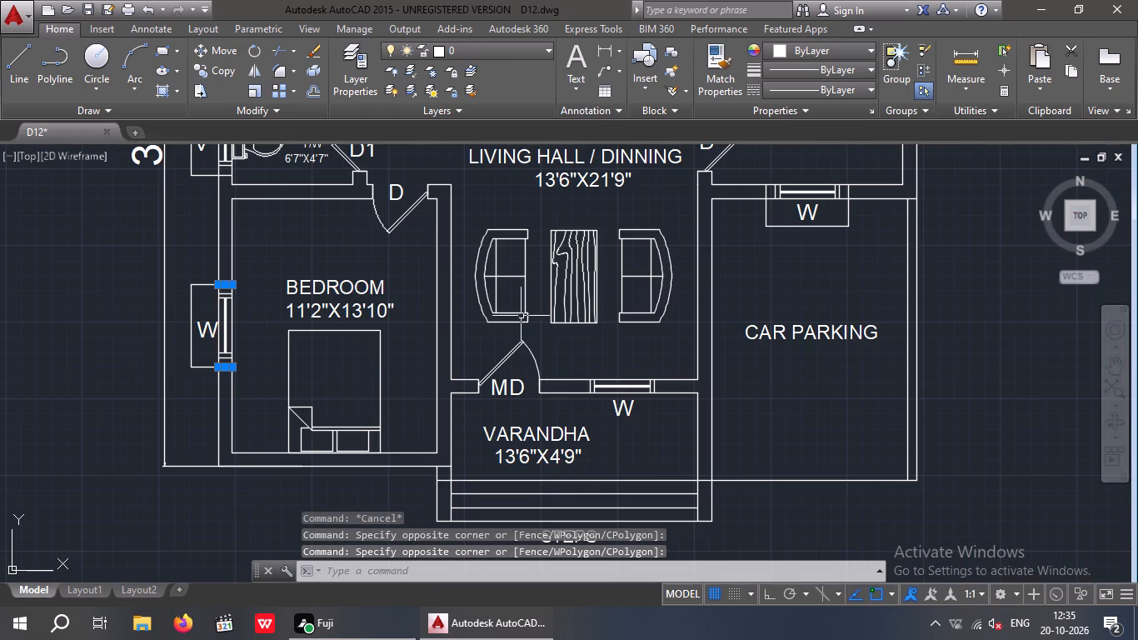
pyautogui.moveTo(786, 308); pyautogui.dragTo(624, 402, button='middle')
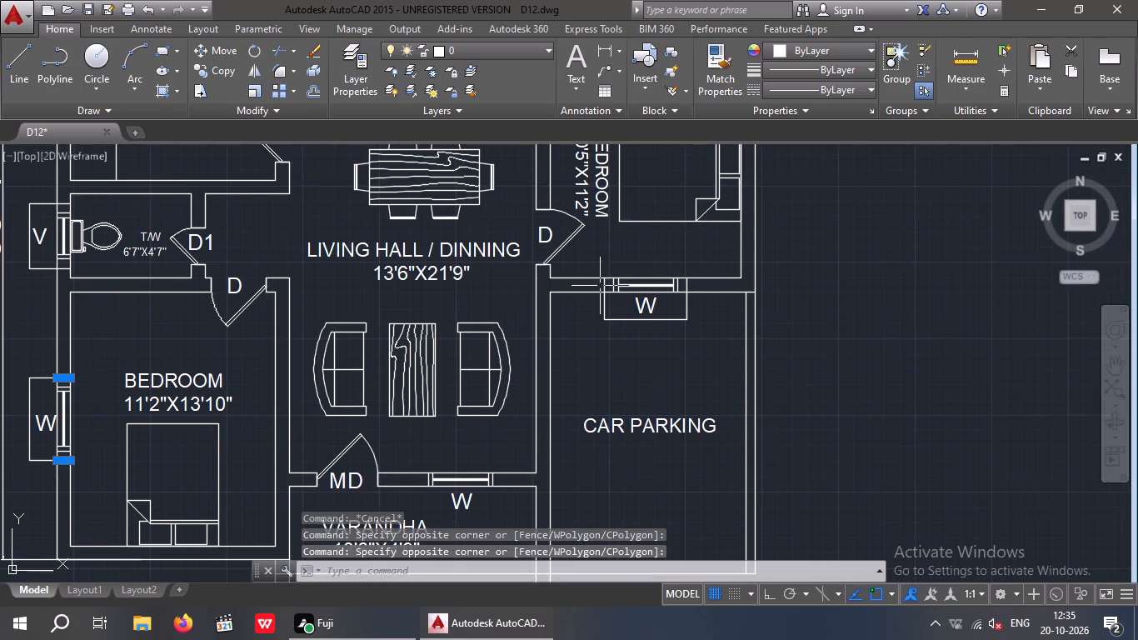
pyautogui.scroll(4, 601, 283)
pyautogui.moveTo(641, 289); pyautogui.dragTo(584, 302)
pyautogui.click(578, 303)
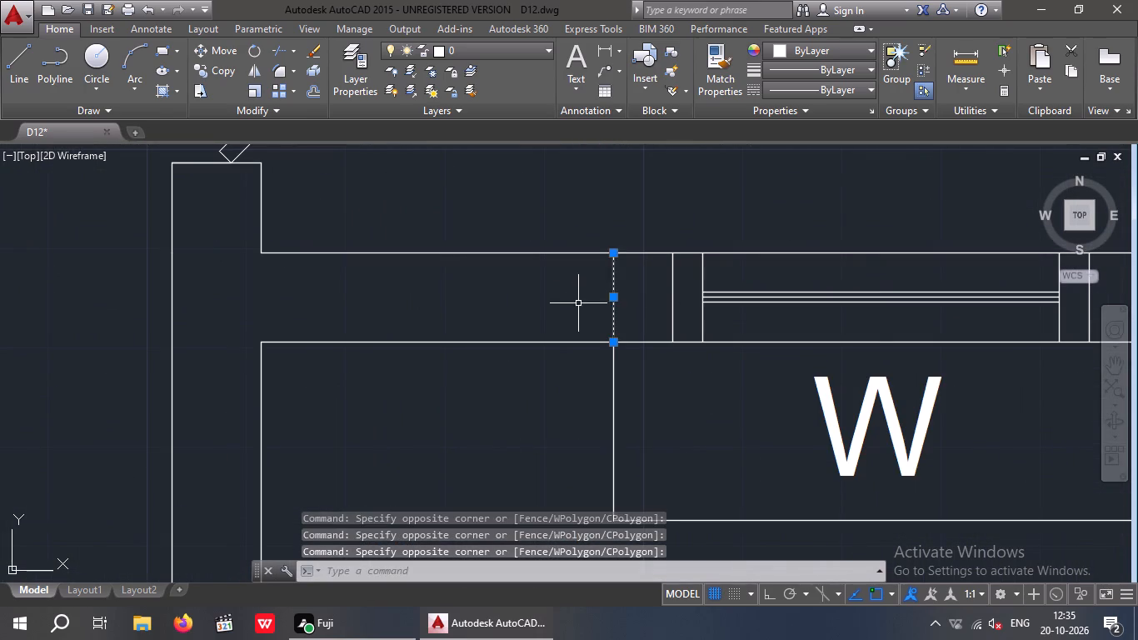
pyautogui.scroll(-3, 580, 297)
pyautogui.scroll(3, 802, 300)
pyautogui.moveTo(833, 272); pyautogui.dragTo(756, 313)
pyautogui.click(758, 313)
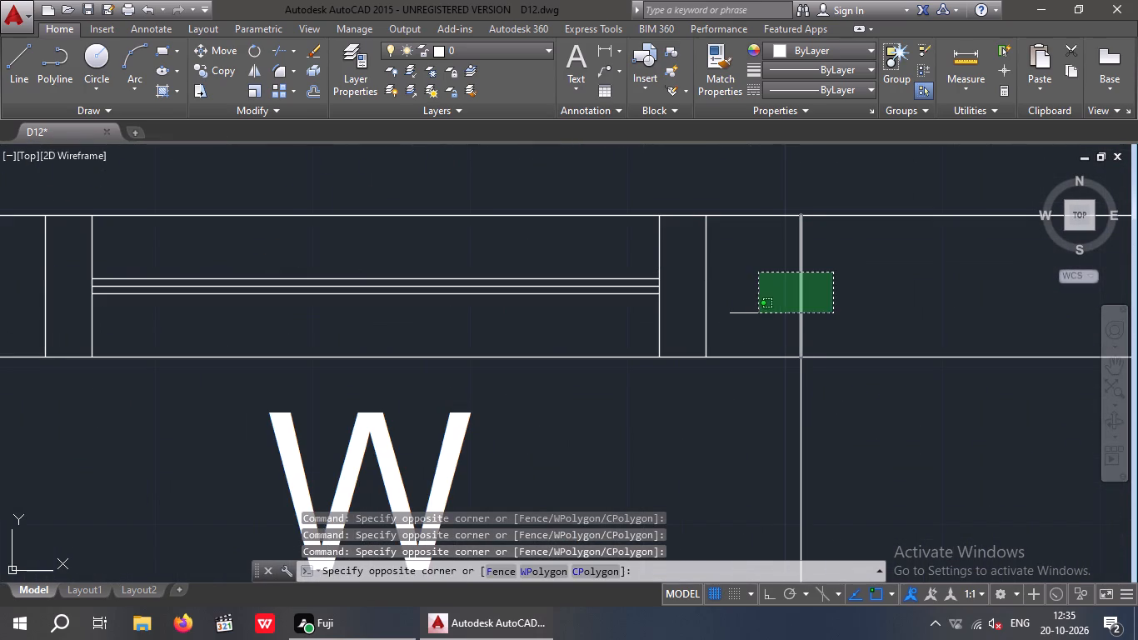
# Add the two outer offset lines in the wall at the 5'7"X4'11" toilet's ventilator to the selection.
pyautogui.scroll(-6, 769, 305)
pyautogui.moveTo(746, 367); pyautogui.dragTo(760, 607, button='middle')
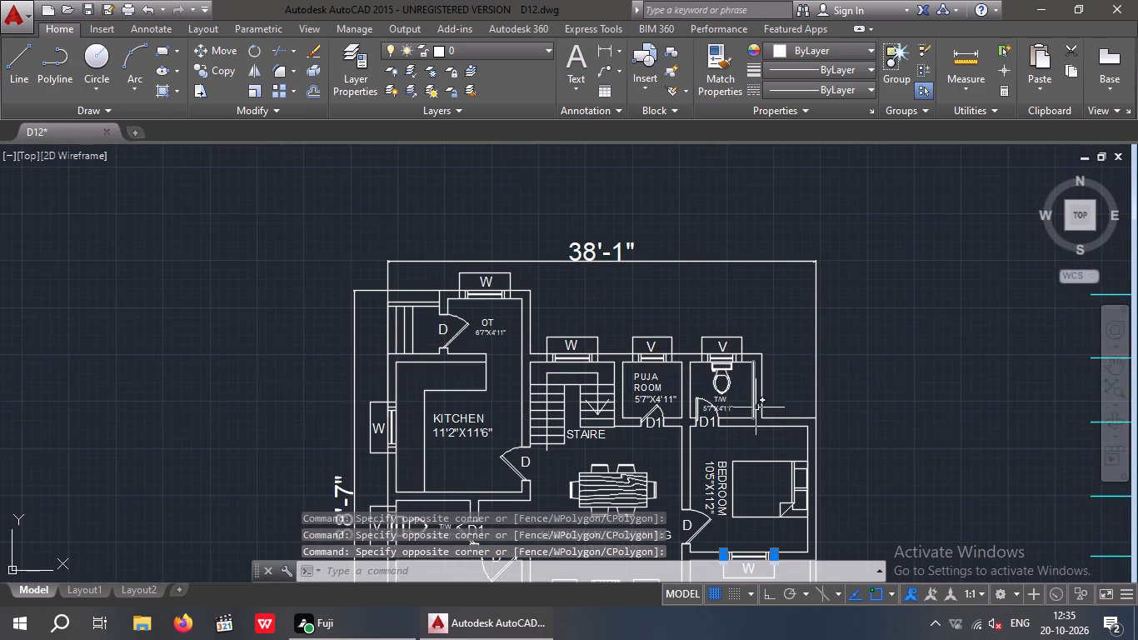
pyautogui.scroll(5, 706, 355)
pyautogui.moveTo(692, 371); pyautogui.dragTo(640, 392)
pyautogui.click(627, 396)
pyautogui.scroll(-2, 644, 371)
pyautogui.scroll(2, 806, 372)
pyautogui.moveTo(836, 360); pyautogui.dragTo(783, 393)
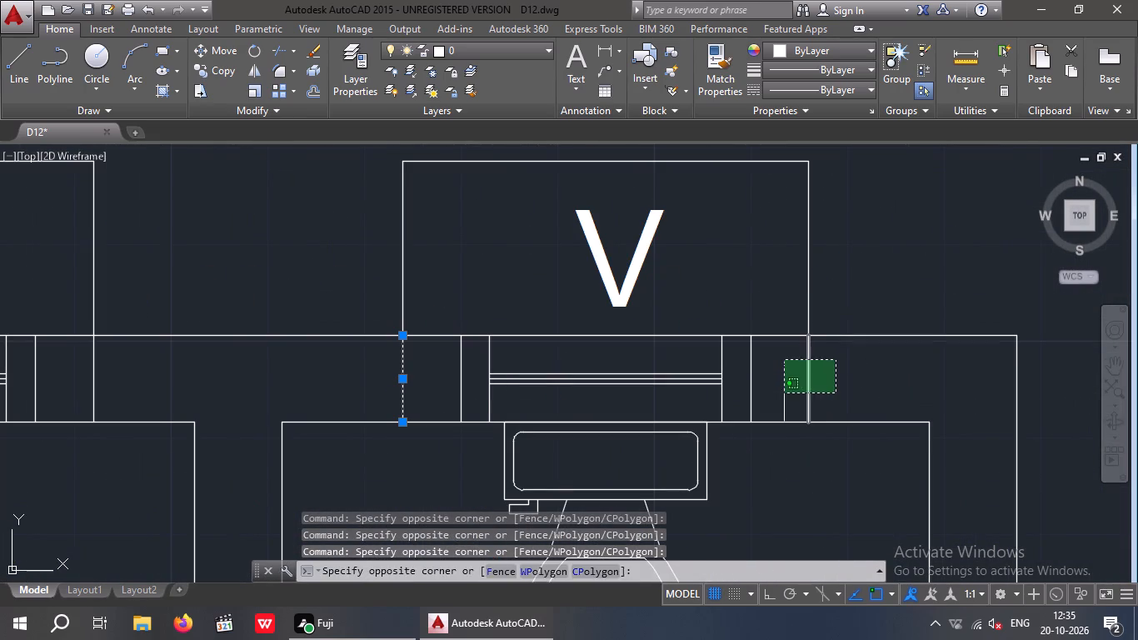
pyautogui.click(785, 392)
# Add the two outer offset lines in the wall at the puja room's ventilator to the selection.
pyautogui.scroll(-3, 806, 377)
pyautogui.scroll(3, 625, 383)
pyautogui.moveTo(704, 350); pyautogui.dragTo(636, 377)
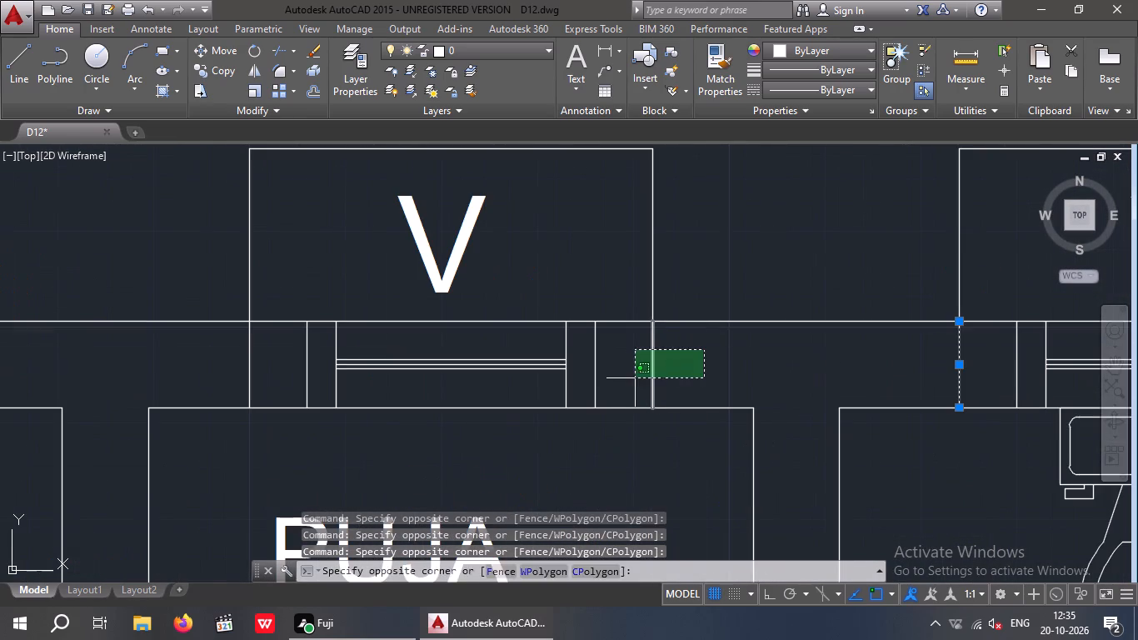
pyautogui.click(635, 378)
pyautogui.scroll(-2, 635, 378)
pyautogui.scroll(3, 492, 378)
pyautogui.moveTo(493, 364); pyautogui.dragTo(431, 387)
pyautogui.click(424, 387)
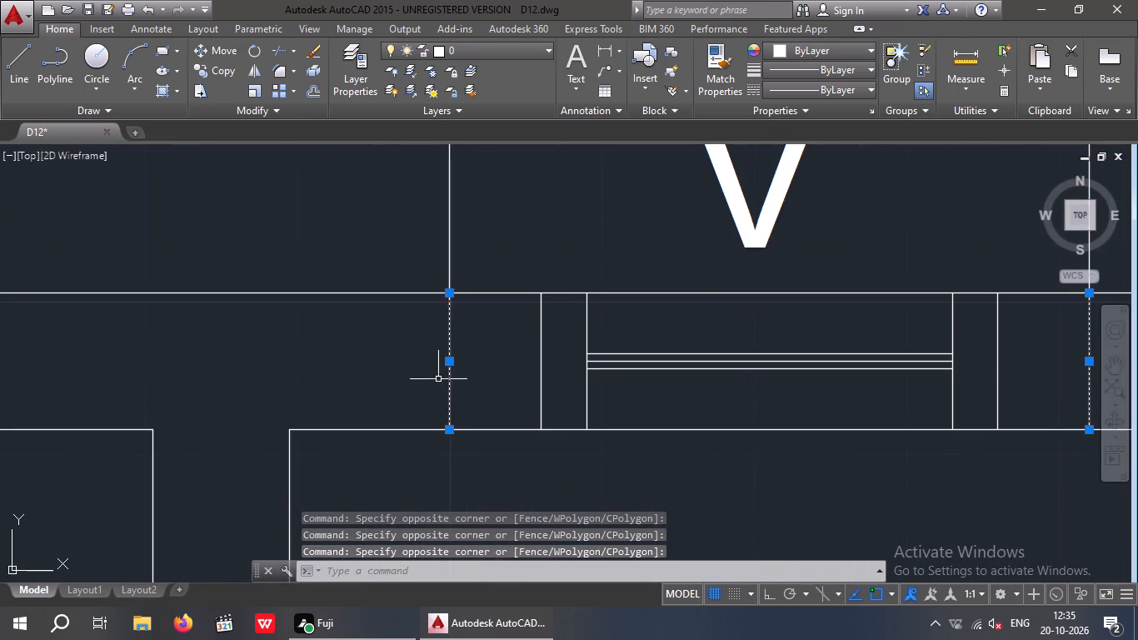
# Add the two outer offset lines in the wall at the staircase's top-wall window to the selection.
pyautogui.scroll(-4, 444, 375)
pyautogui.scroll(3, 315, 375)
pyautogui.moveTo(330, 366); pyautogui.dragTo(282, 385)
pyautogui.click(272, 387)
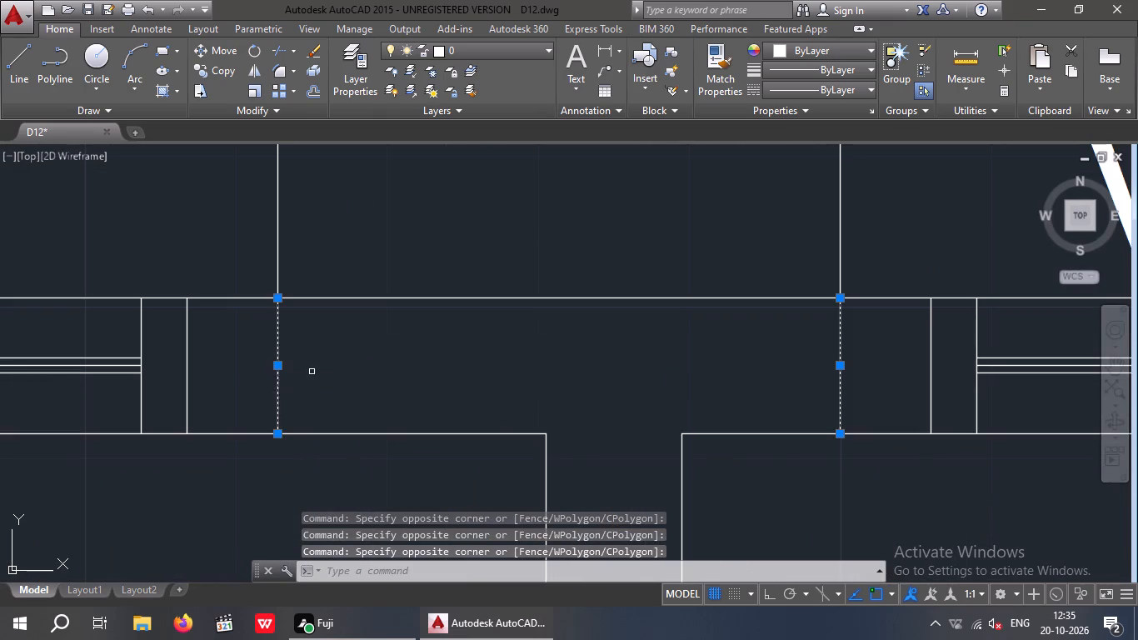
pyautogui.scroll(-4, 331, 363)
pyautogui.scroll(3, 197, 373)
pyautogui.moveTo(222, 351); pyautogui.dragTo(182, 368)
pyautogui.click(177, 367)
# Add the two outer offset lines in the wall at the OT's top-wall window to the selection.
pyautogui.scroll(-3, 199, 354)
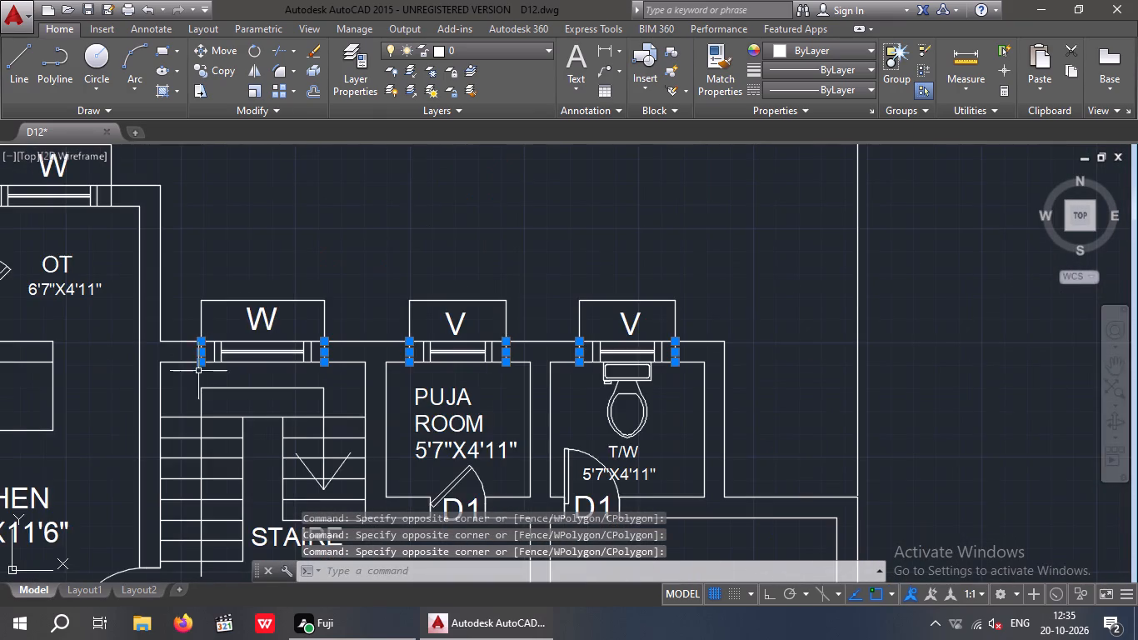
pyautogui.moveTo(188, 393); pyautogui.dragTo(412, 396, button='middle')
pyautogui.moveTo(323, 338); pyautogui.dragTo(363, 524, button='middle')
pyautogui.scroll(3, 372, 391)
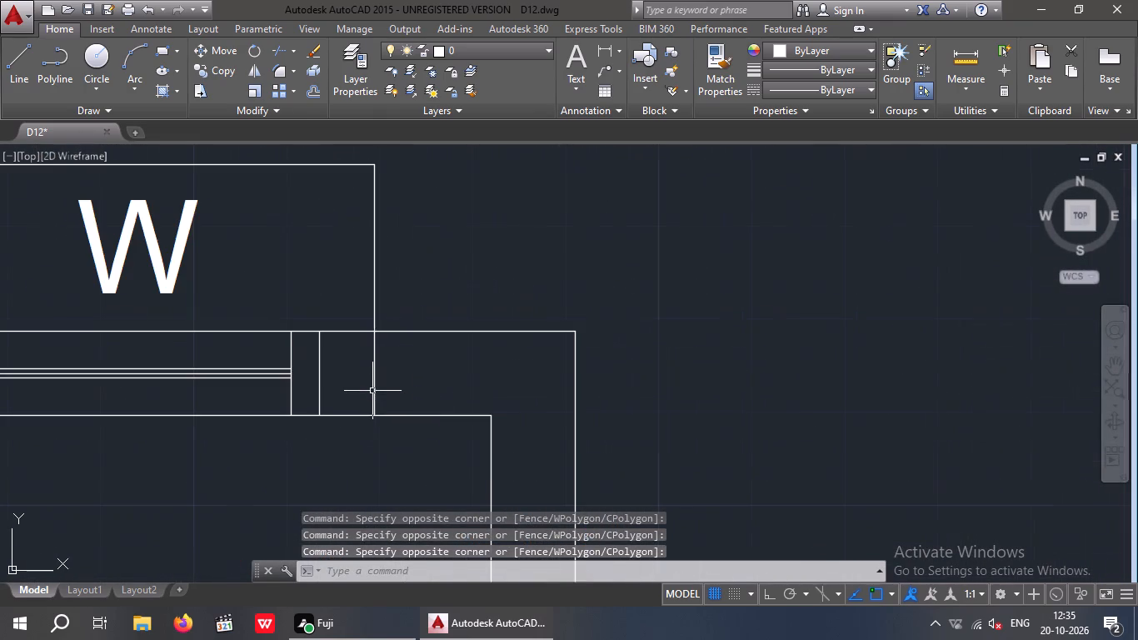
pyautogui.moveTo(413, 367); pyautogui.dragTo(365, 387)
pyautogui.click(364, 387)
pyautogui.scroll(-3, 385, 383)
pyautogui.scroll(2, 177, 377)
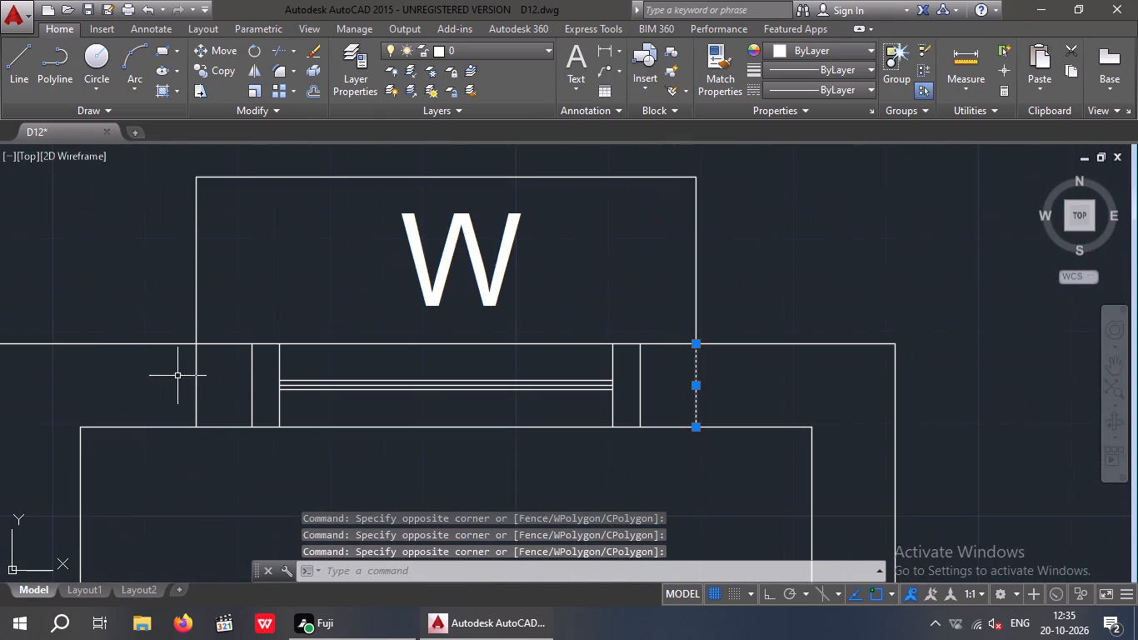
pyautogui.moveTo(234, 372); pyautogui.dragTo(183, 391)
pyautogui.click(172, 389)
# Add the two outer offset lines in the wall at the kitchen window to the selection.
pyautogui.scroll(-4, 220, 370)
pyautogui.moveTo(231, 422); pyautogui.dragTo(364, 351, button='middle')
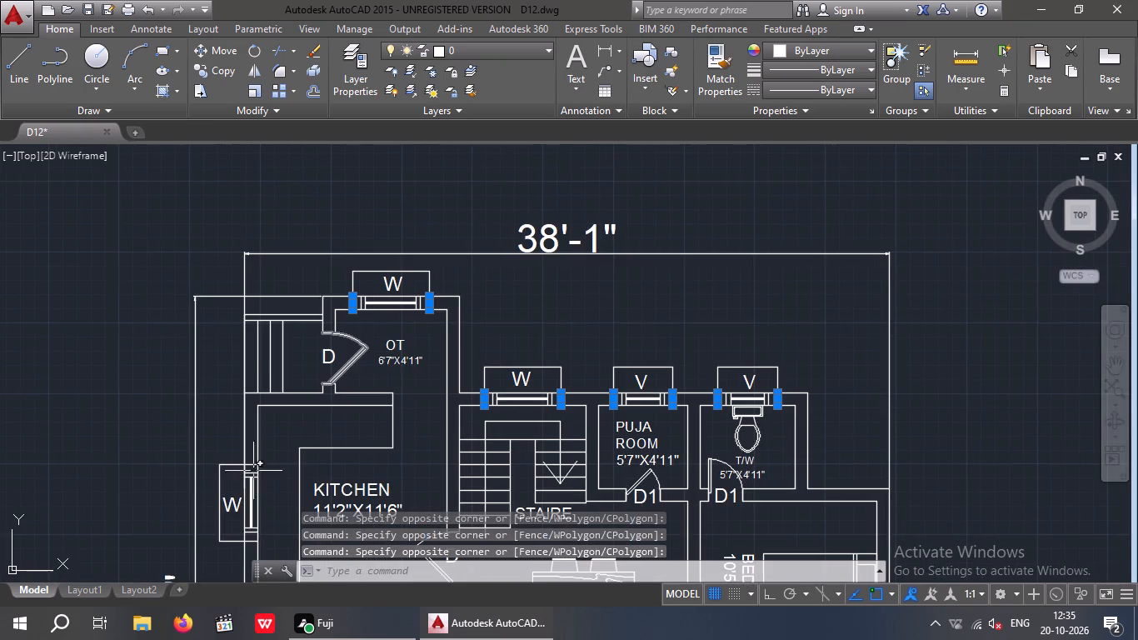
pyautogui.scroll(5, 253, 481)
pyautogui.moveTo(252, 432); pyautogui.dragTo(197, 402)
pyautogui.click(177, 348)
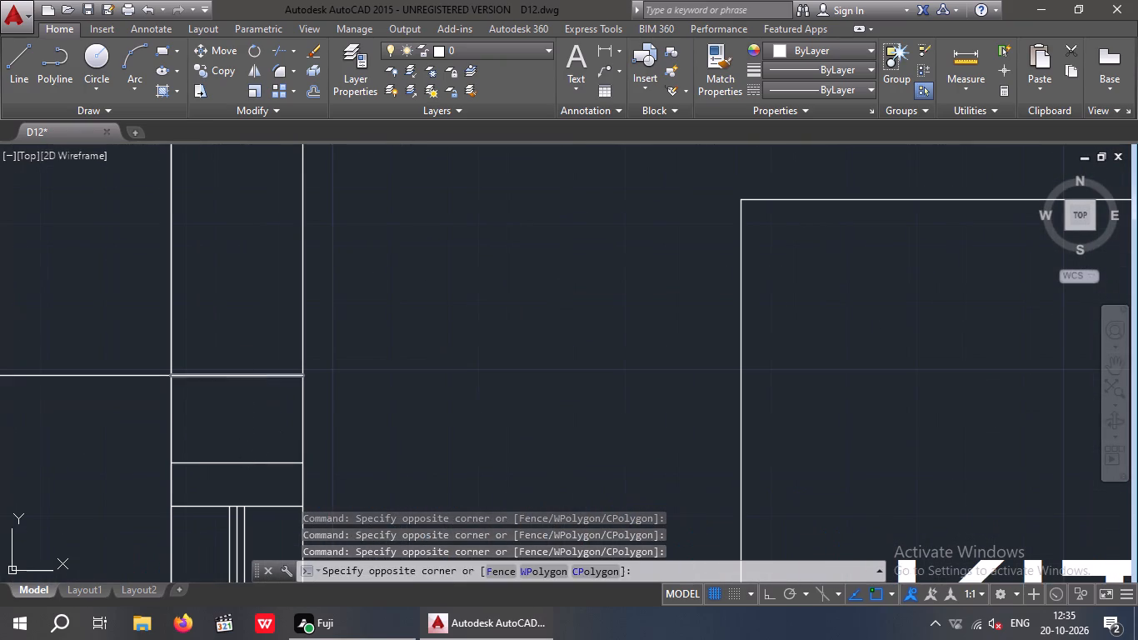
pyautogui.scroll(-4, 245, 345)
pyautogui.moveTo(244, 527); pyautogui.dragTo(261, 371, button='middle')
pyautogui.scroll(3, 257, 410)
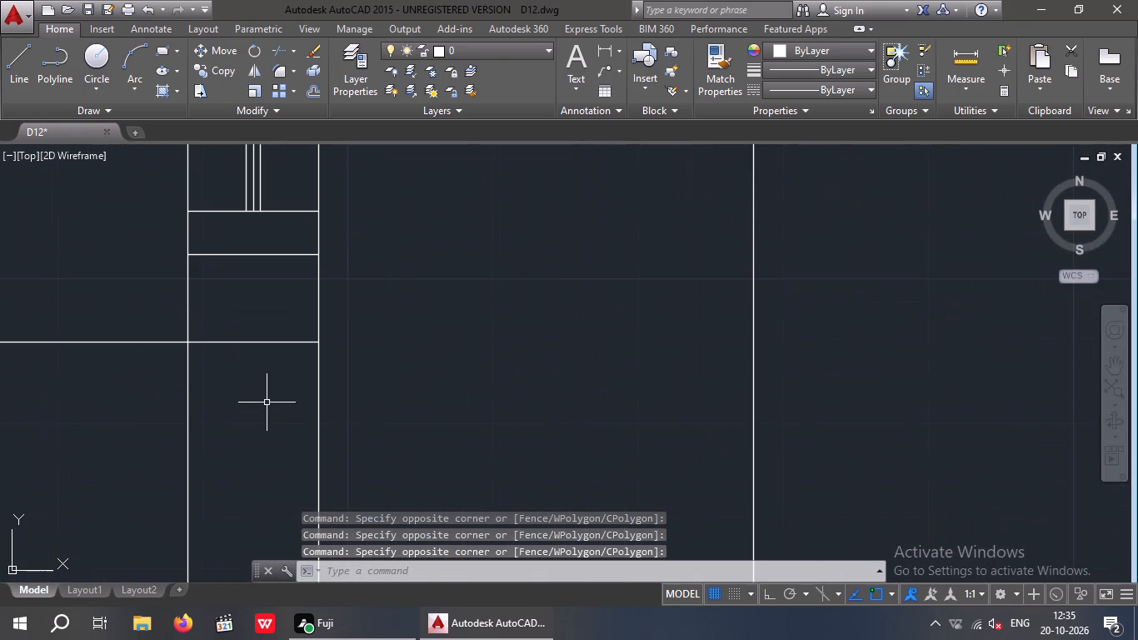
pyautogui.moveTo(276, 400); pyautogui.dragTo(249, 380)
pyautogui.click(229, 306)
# Add the two outer offset lines at the 6'7"X4'7" toilet's ventilator to the selection and erase all the selected offset lines.
pyautogui.scroll(-4, 258, 317)
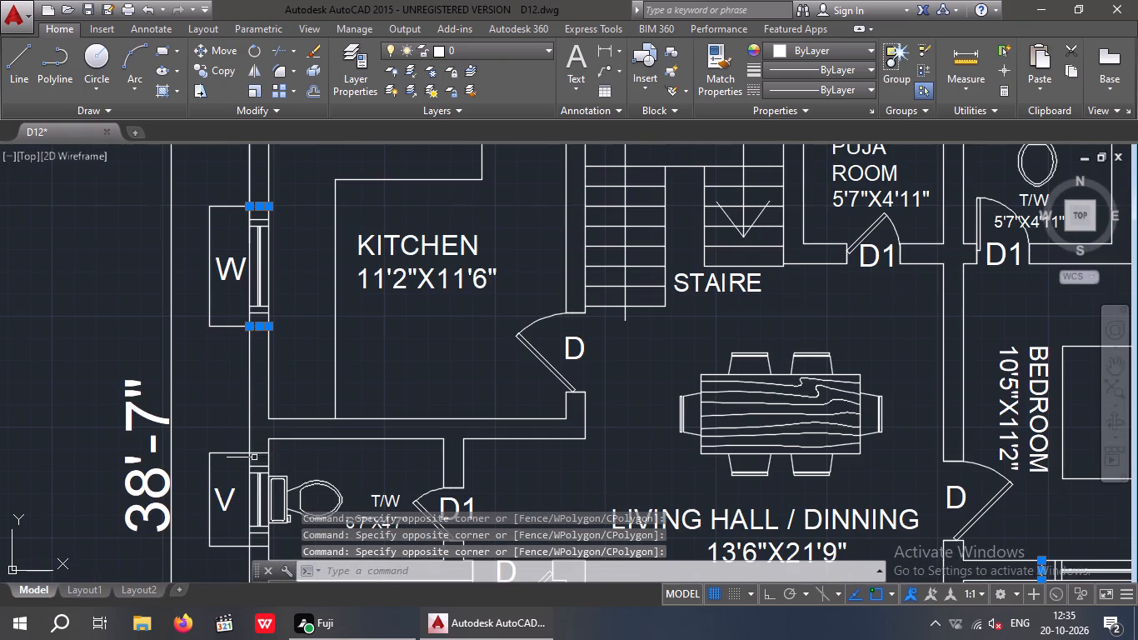
pyautogui.scroll(4, 254, 458)
pyautogui.moveTo(278, 477); pyautogui.dragTo(257, 443)
pyautogui.click(249, 402)
pyautogui.scroll(-5, 275, 389)
pyautogui.scroll(4, 278, 512)
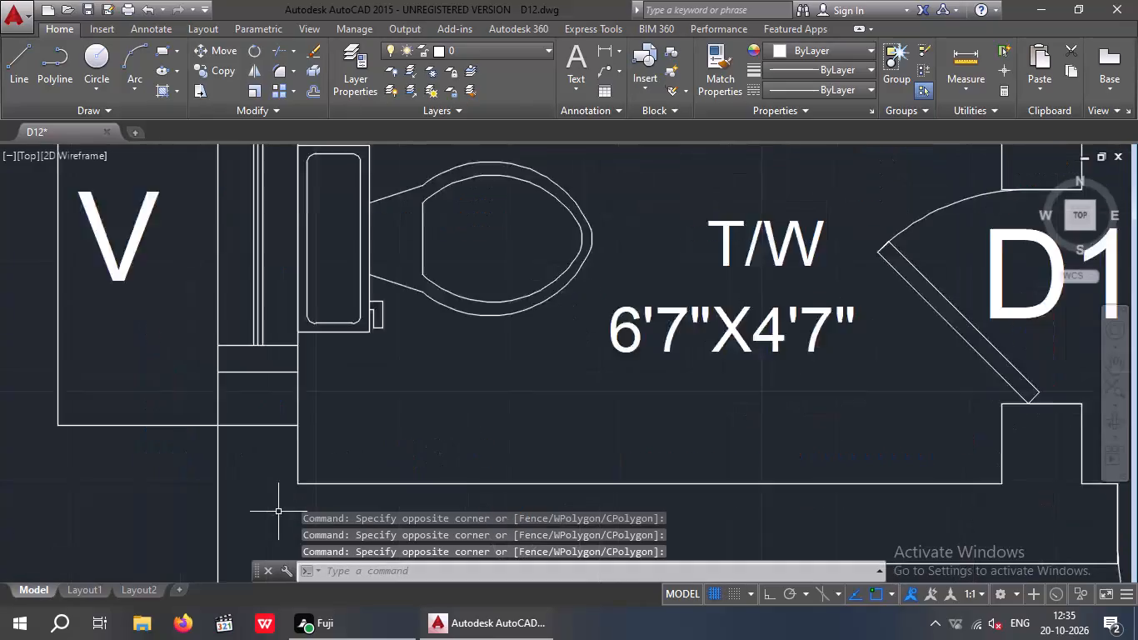
pyautogui.moveTo(264, 430); pyautogui.dragTo(230, 390)
pyautogui.click(214, 324)
pyautogui.scroll(-7, 229, 351)
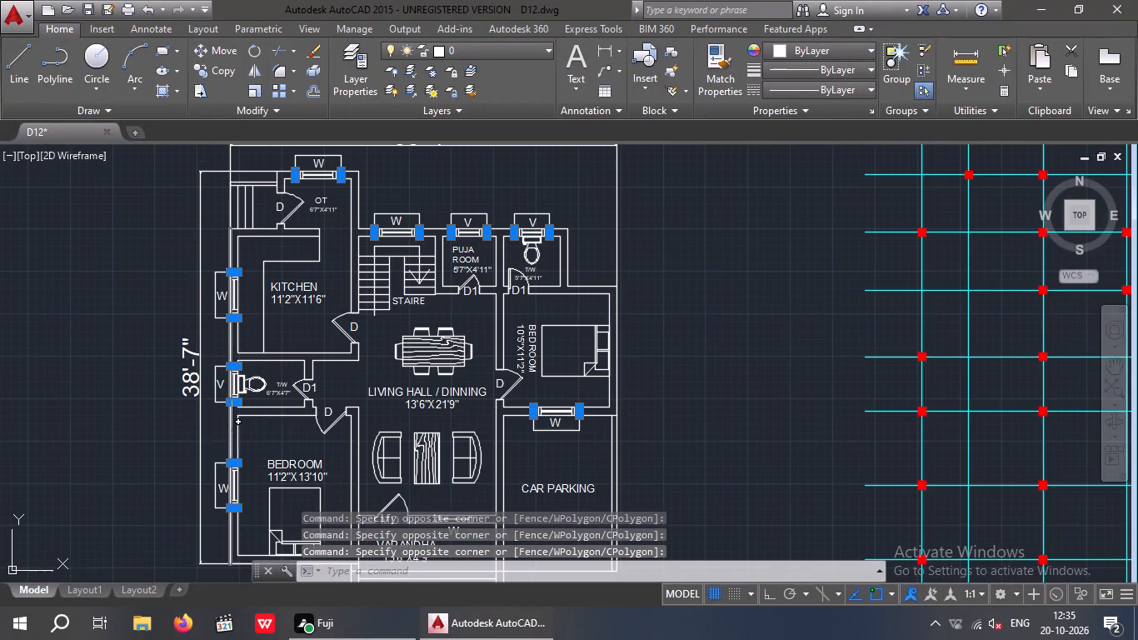
pyautogui.press('Delete')
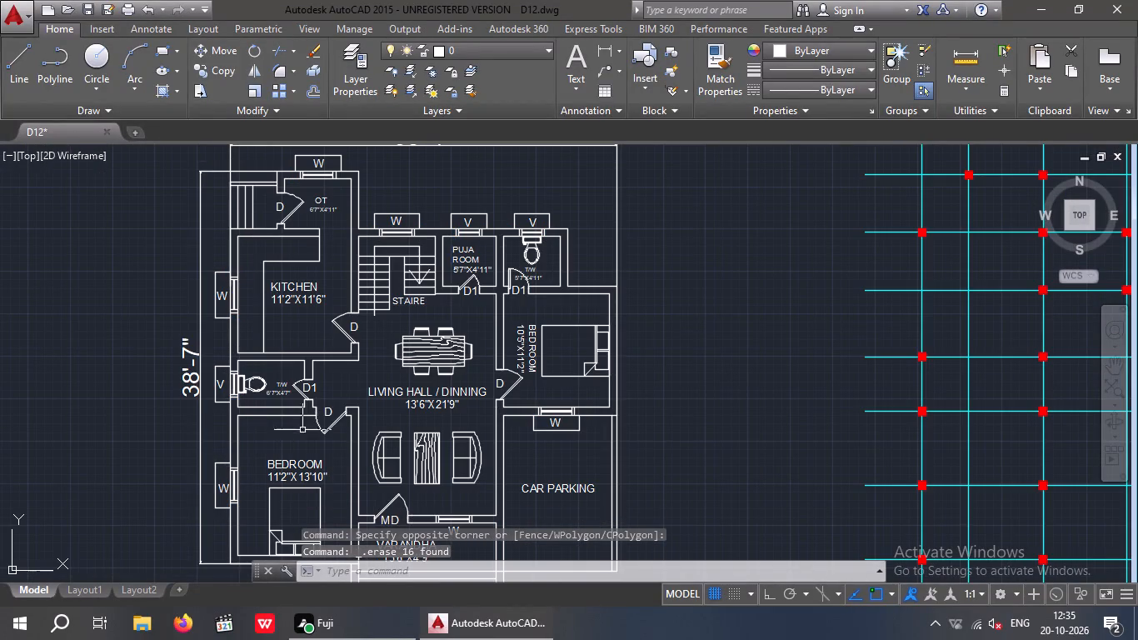
# Copy the three-line projection outline of the car parking window to just below the varandha window.
pyautogui.scroll(2, 544, 442)
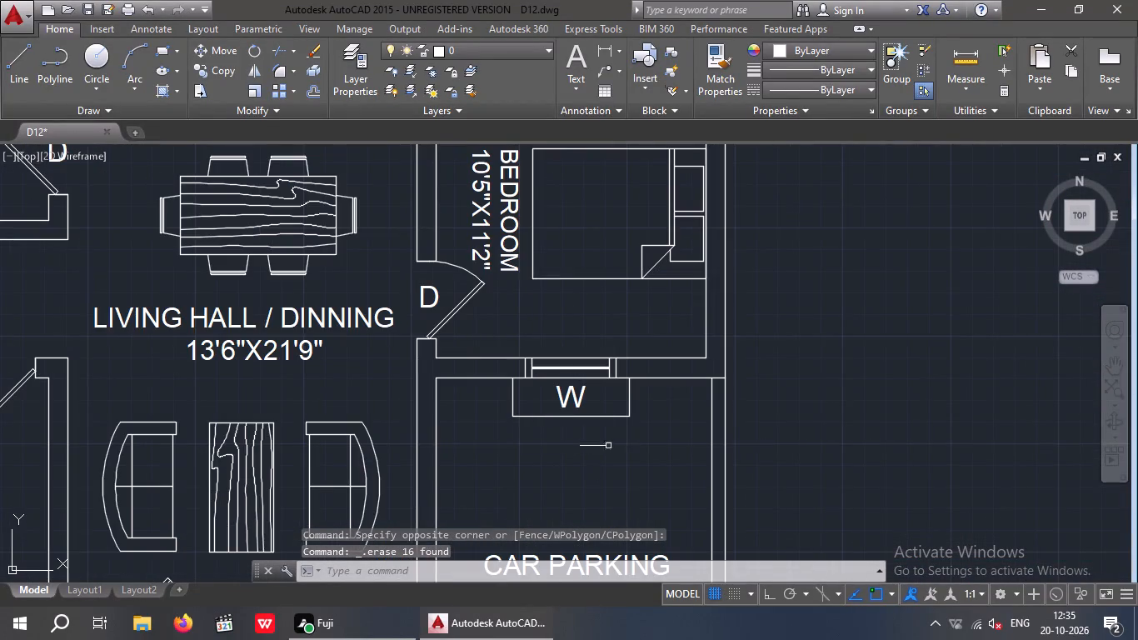
pyautogui.scroll(2, 611, 437)
pyautogui.moveTo(701, 346); pyautogui.dragTo(651, 430)
pyautogui.click(626, 428)
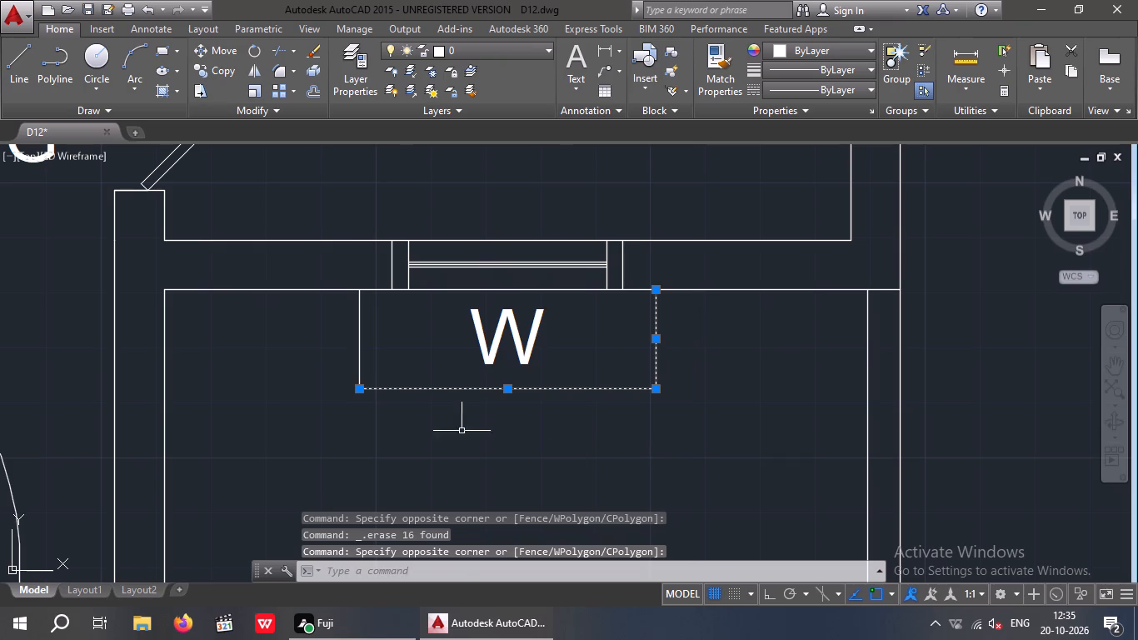
pyautogui.moveTo(407, 417); pyautogui.dragTo(400, 411)
pyautogui.click(322, 354)
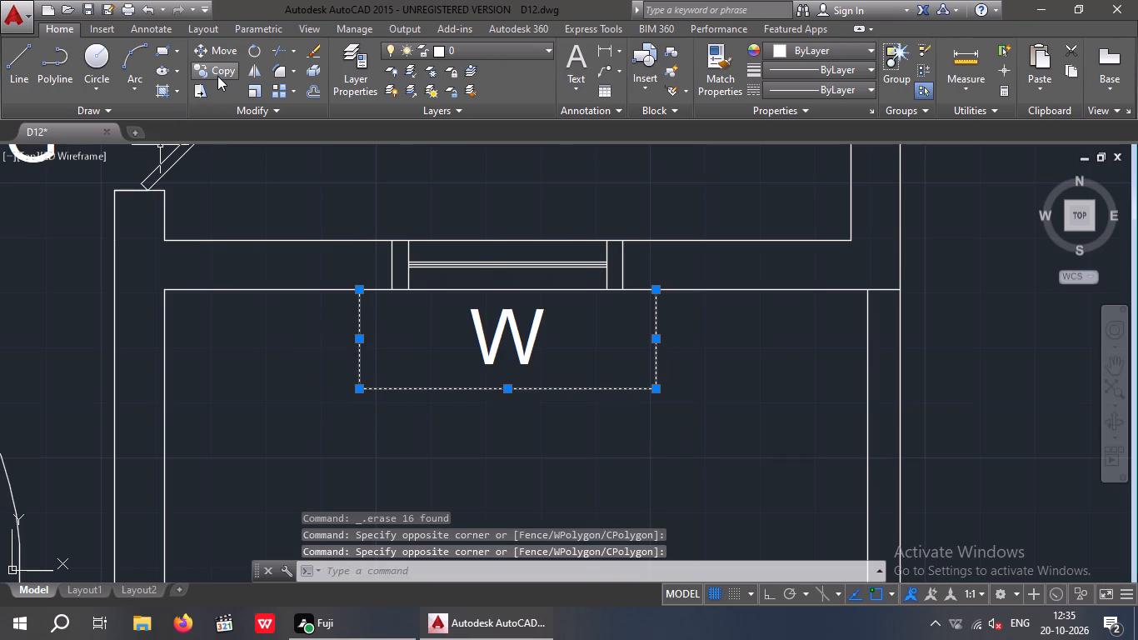
pyautogui.click(217, 76)
pyautogui.click(357, 291)
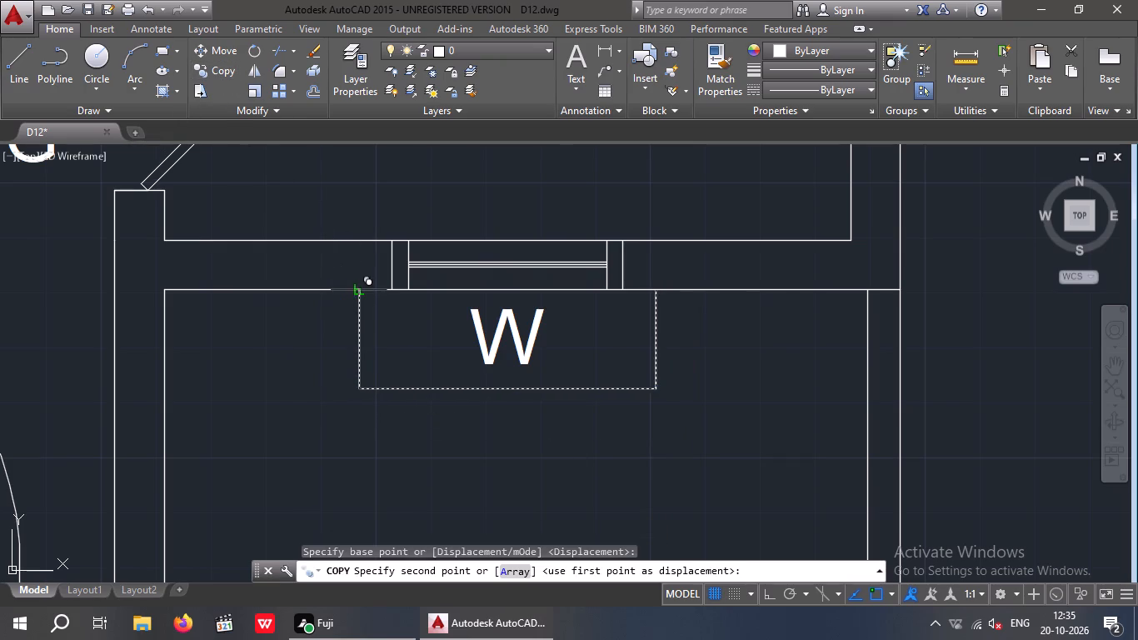
pyautogui.scroll(-4, 351, 289)
pyautogui.scroll(4, 250, 414)
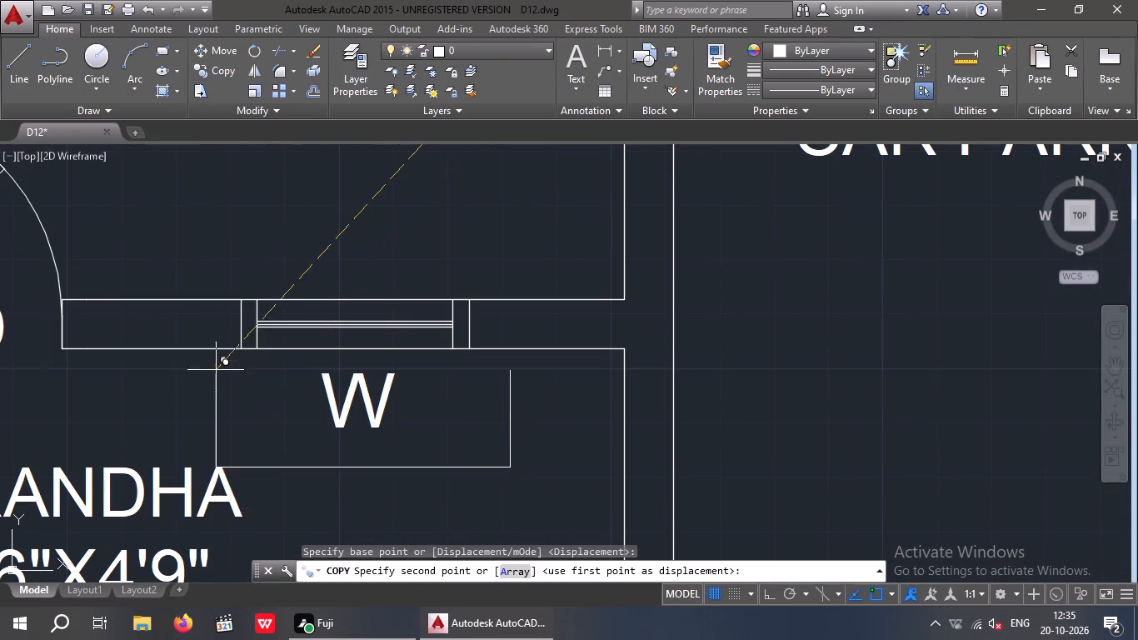
pyautogui.click(269, 409)
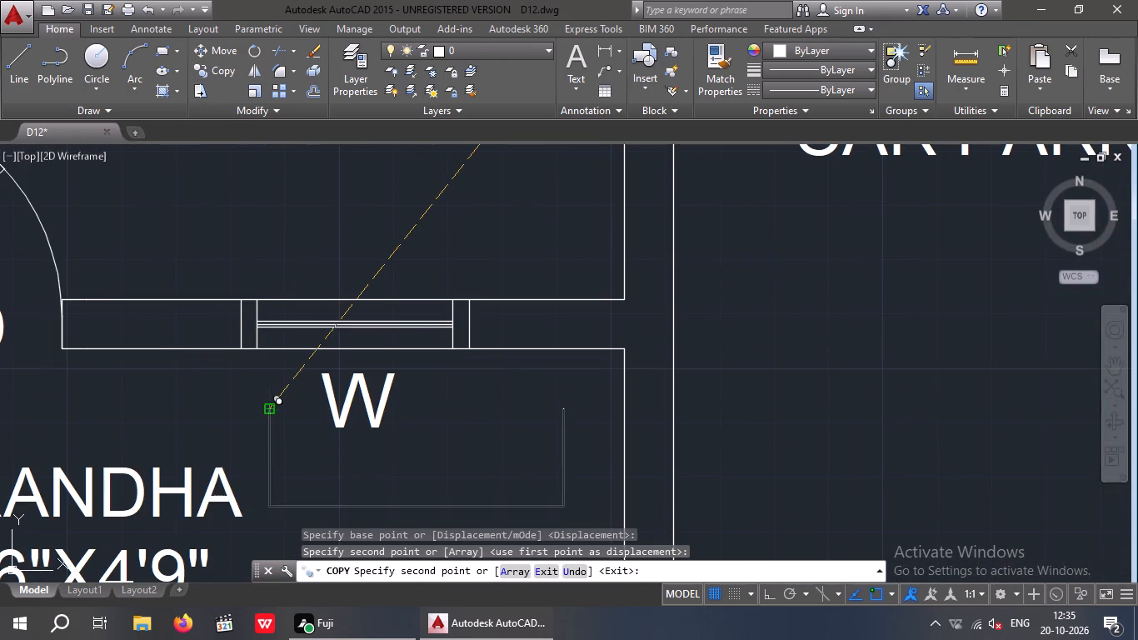
pyautogui.press('Escape')
pyautogui.press('Escape')
# Offset the varandha window's right outer jamb line 6" outward into the wall.
pyautogui.press('o')
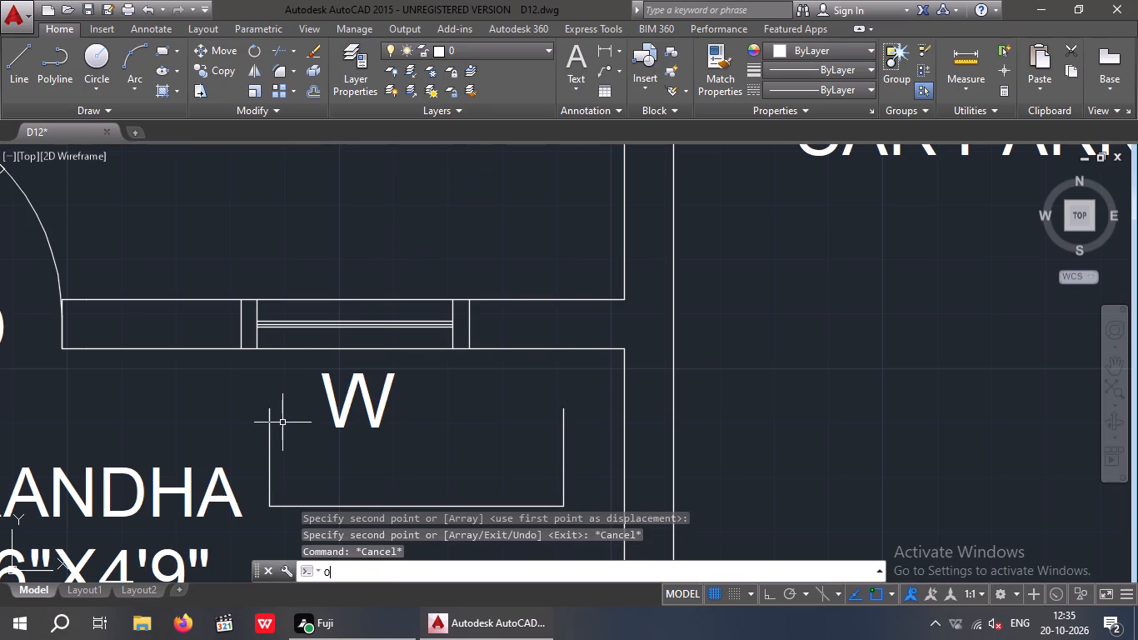
pyautogui.press('Return')
pyautogui.press('6')
pyautogui.hotkey('shift', '"')
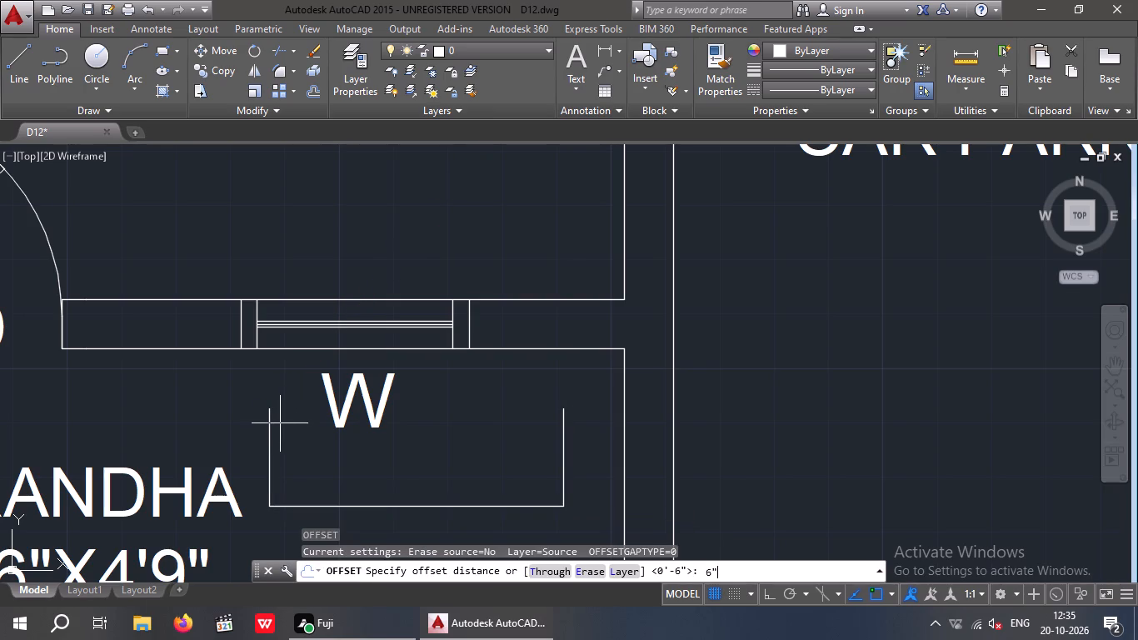
pyautogui.press('Return')
pyautogui.moveTo(468, 322); pyautogui.dragTo(491, 328)
pyautogui.moveTo(531, 328); pyautogui.dragTo(510, 332)
pyautogui.press('Escape')
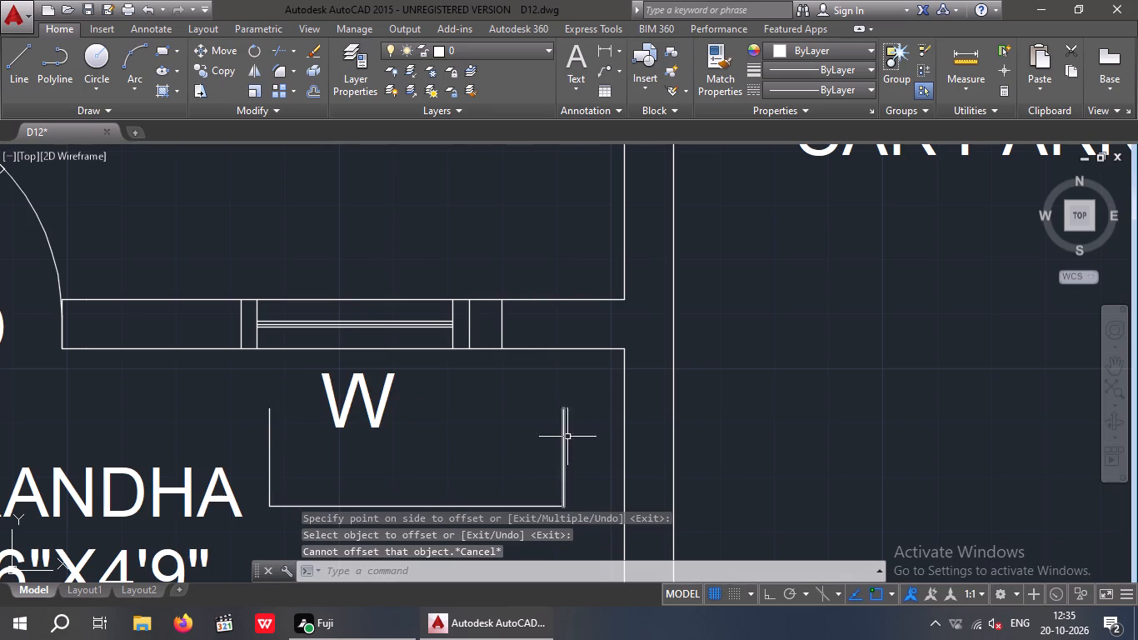
# Move the copied projection outline so its upper right end meets the 6" offset line at the varandha wall's lower face.
pyautogui.moveTo(571, 426); pyautogui.dragTo(561, 347, button='middle')
pyautogui.moveTo(570, 357); pyautogui.dragTo(491, 443)
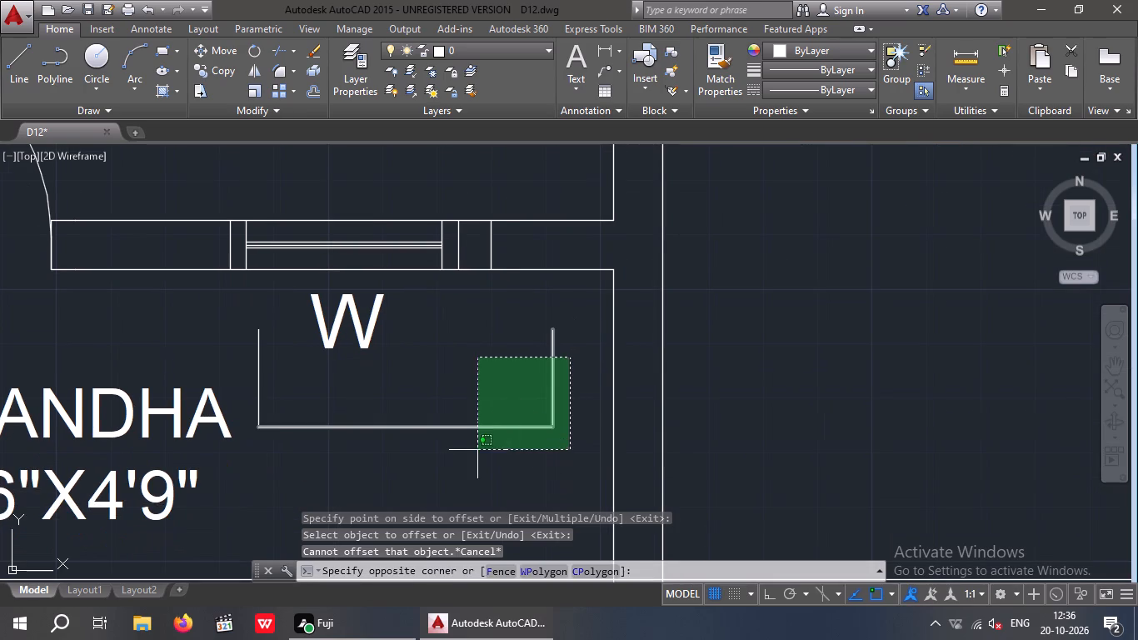
pyautogui.click(477, 450)
pyautogui.click(312, 394)
pyautogui.click(240, 349)
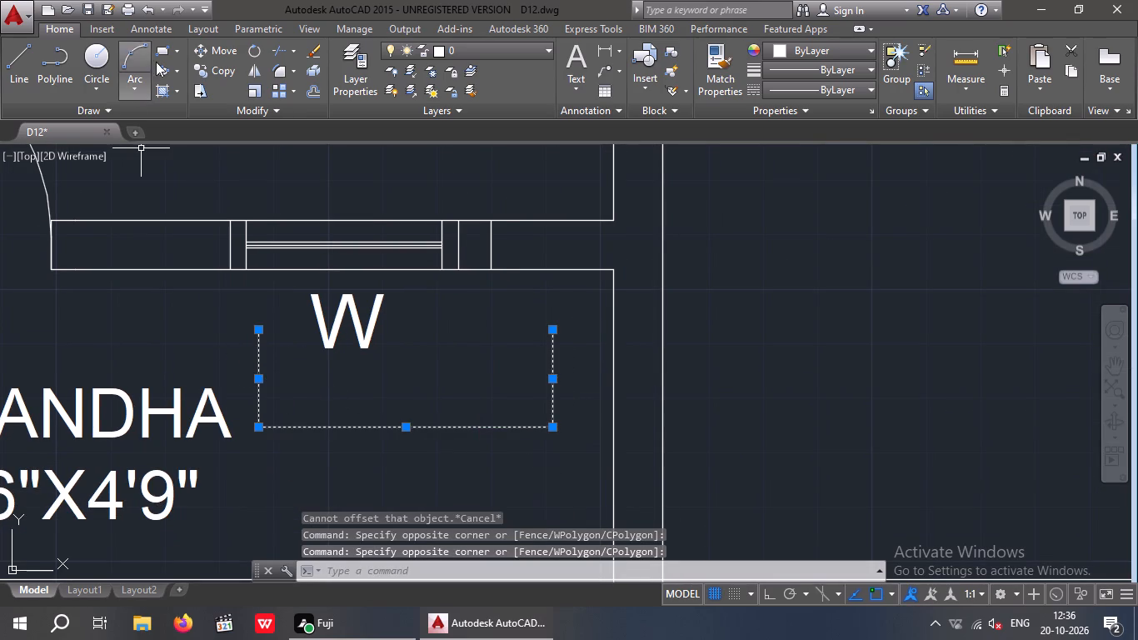
pyautogui.click(208, 47)
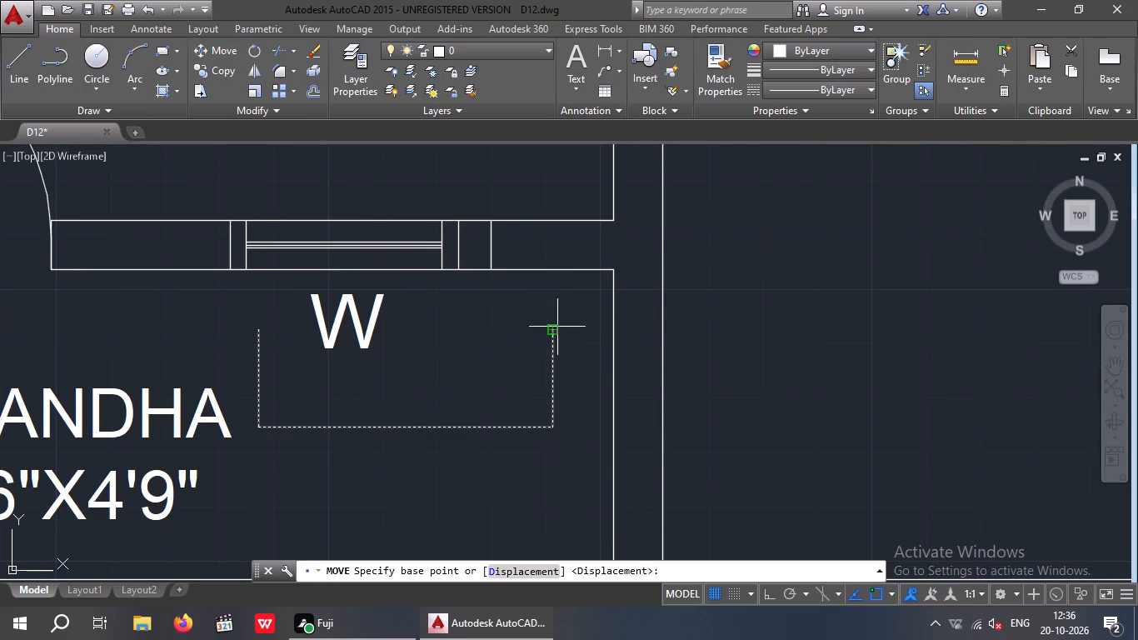
pyautogui.scroll(3, 557, 327)
pyautogui.click(531, 335)
pyautogui.scroll(-2, 444, 297)
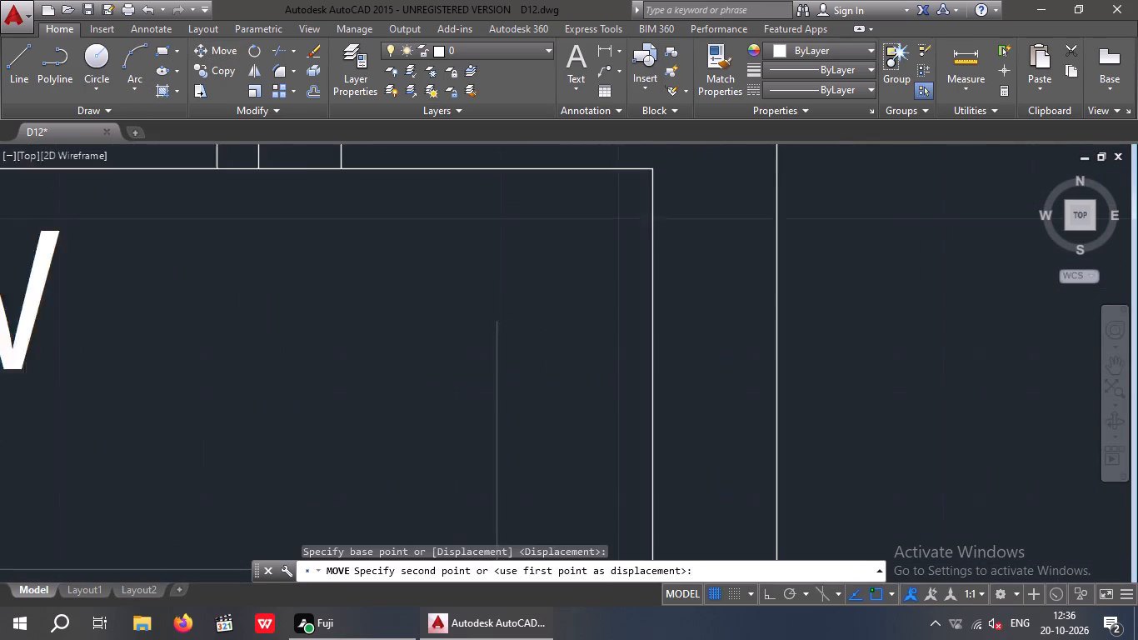
pyautogui.moveTo(456, 313); pyautogui.dragTo(493, 381, button='middle')
pyautogui.scroll(1, 421, 295)
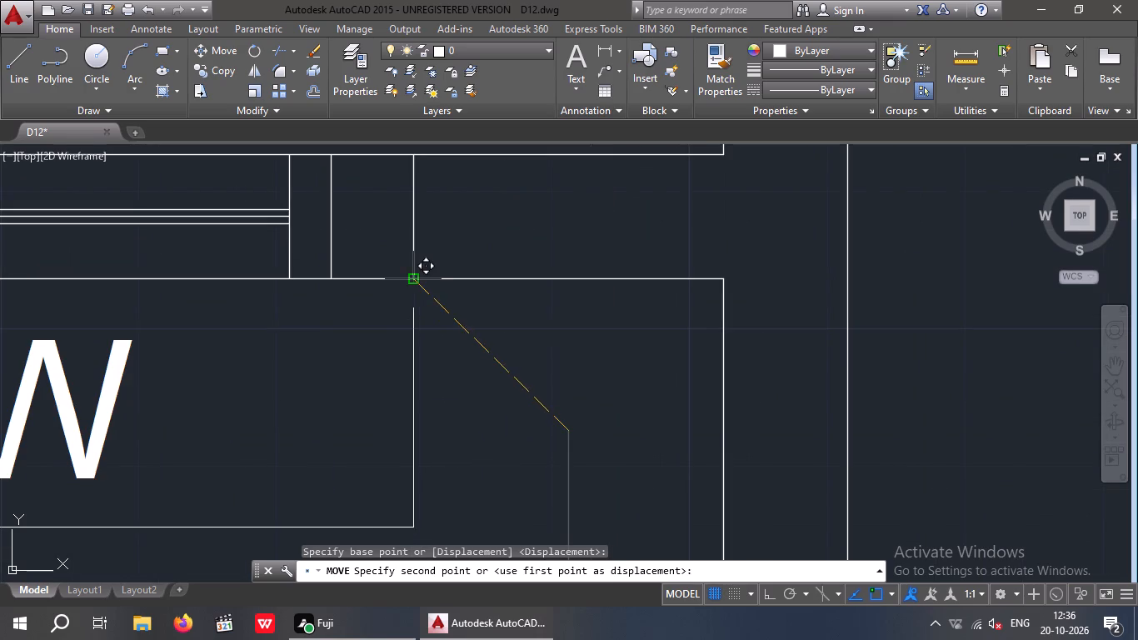
pyautogui.click(411, 282)
pyautogui.scroll(-2, 422, 295)
pyautogui.press('Escape')
pyautogui.press('Escape')
# Erase the 6" offset guide line in the wall beside the varandha window.
pyautogui.scroll(3, 419, 263)
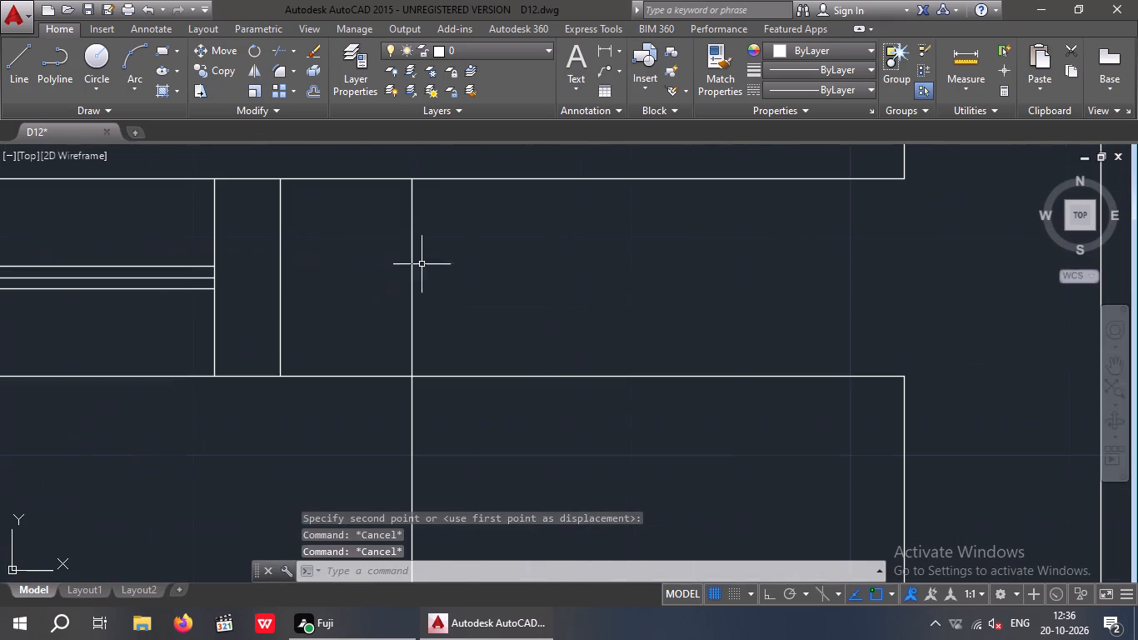
pyautogui.moveTo(470, 254); pyautogui.dragTo(412, 279)
pyautogui.click(385, 292)
pyautogui.press('Delete')
pyautogui.scroll(-2, 415, 272)
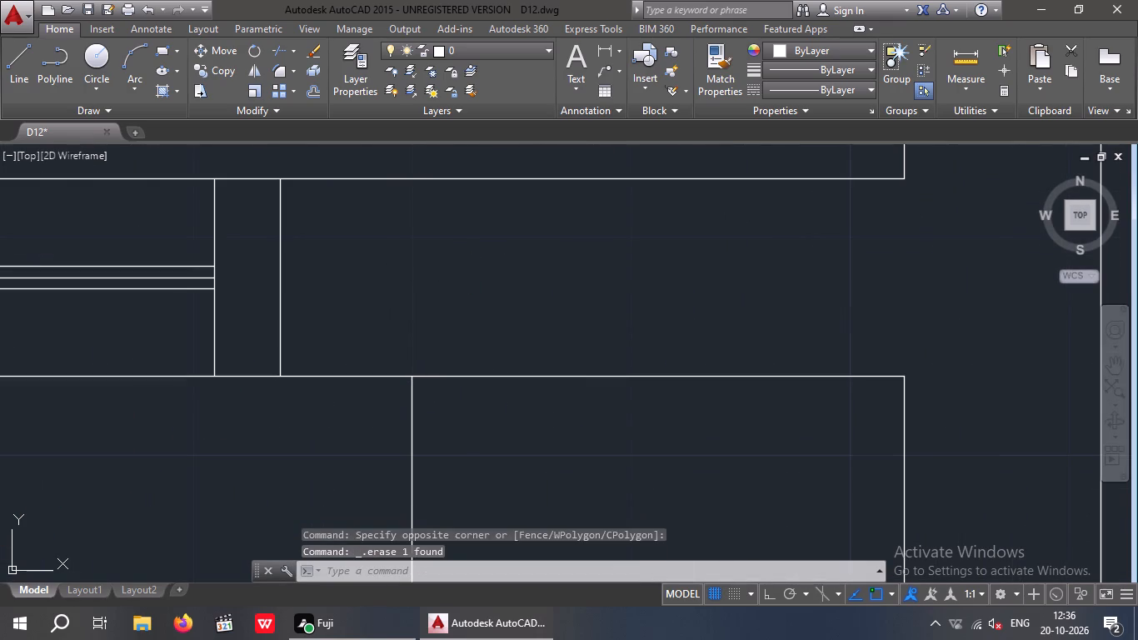
# In the floor plan copy above the elevation, offset the car parking window's right outer jamb line 6" outward.
pyautogui.scroll(-7, 415, 272)
pyautogui.scroll(3, 425, 297)
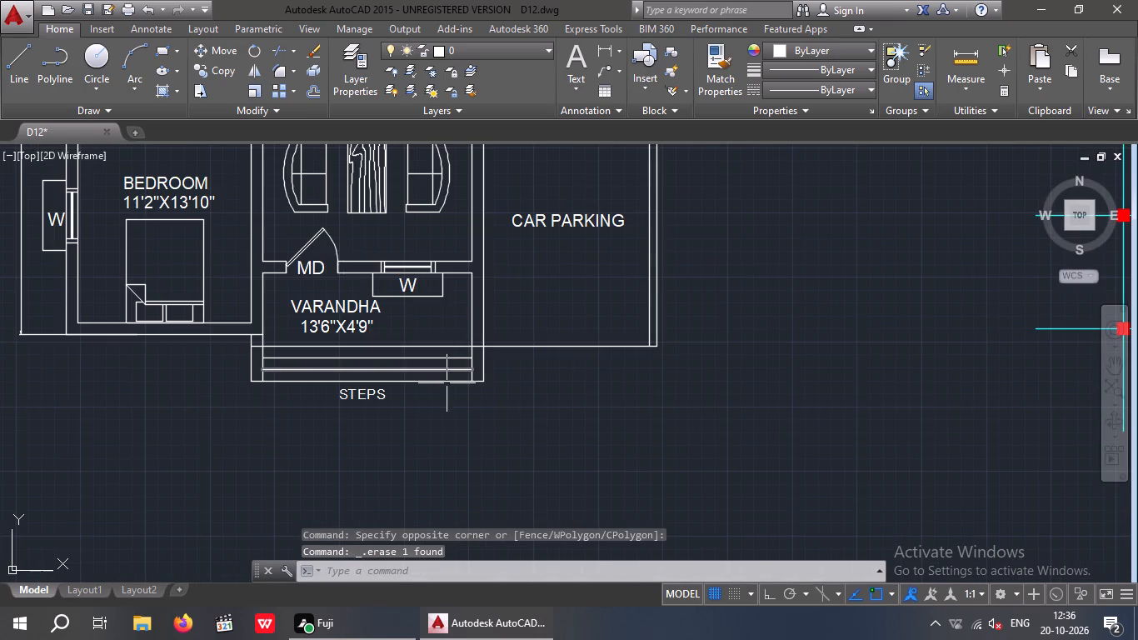
pyautogui.moveTo(530, 448); pyautogui.dragTo(539, 432, button='middle')
pyautogui.scroll(-2, 535, 452)
pyautogui.moveTo(577, 467); pyautogui.dragTo(440, 507, button='middle')
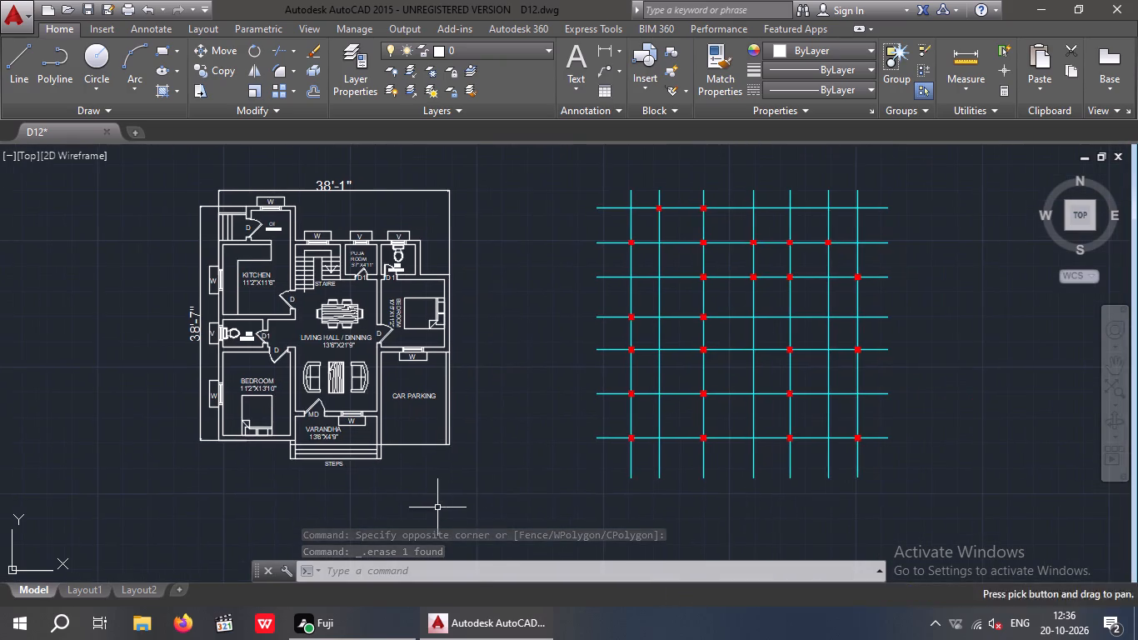
pyautogui.scroll(-1, 477, 479)
pyautogui.moveTo(502, 488); pyautogui.dragTo(230, 441, button='middle')
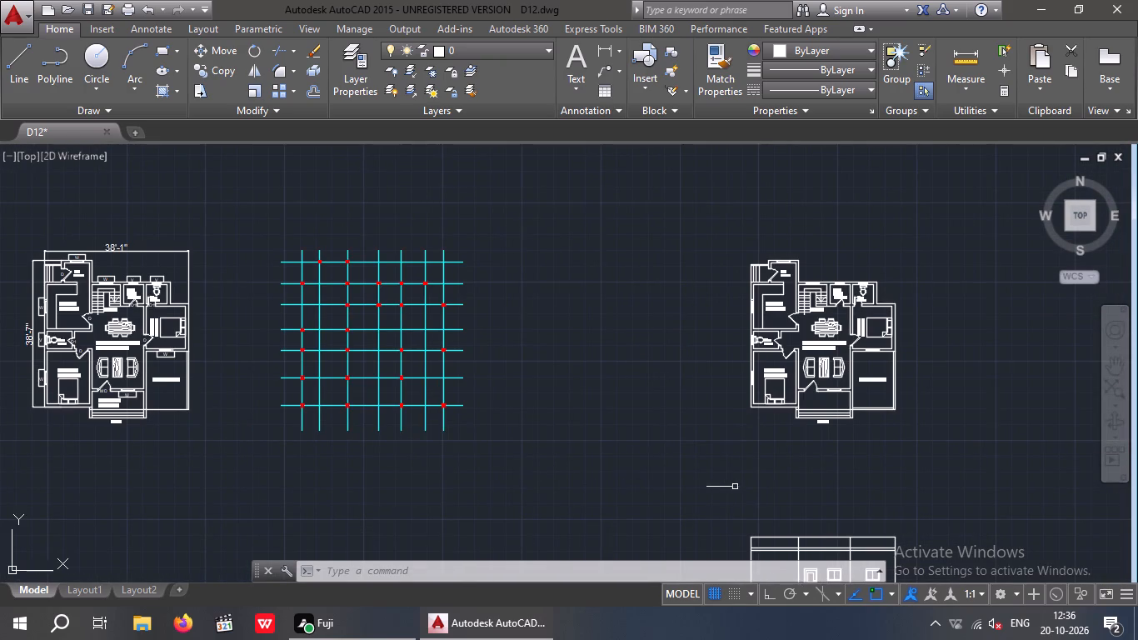
pyautogui.moveTo(745, 469); pyautogui.dragTo(517, 437, button='middle')
pyautogui.scroll(2, 648, 332)
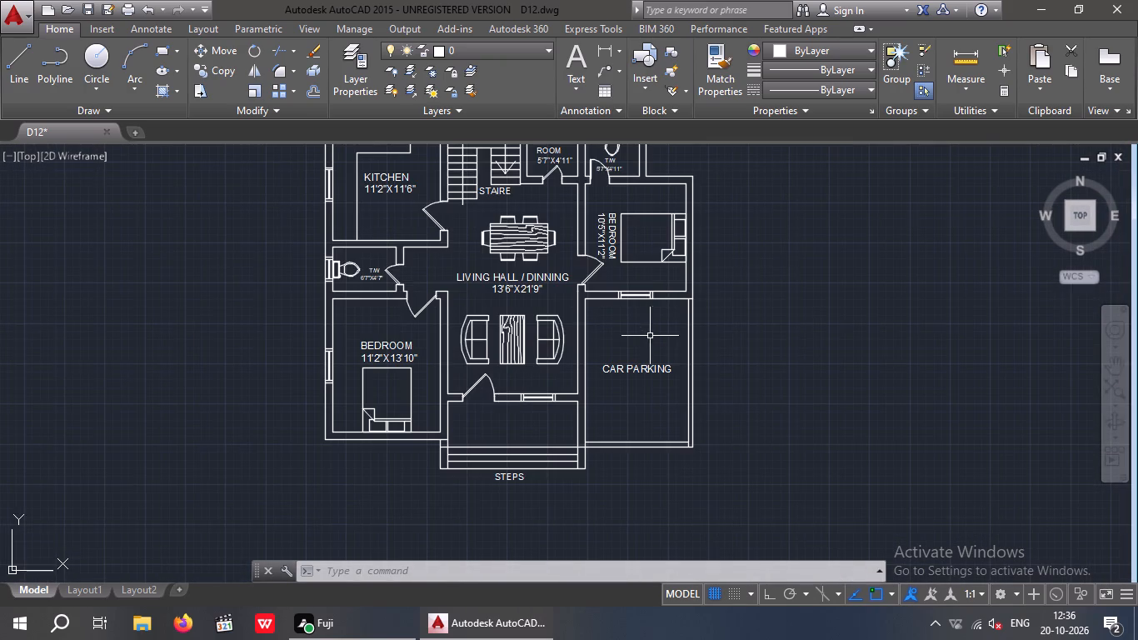
pyautogui.scroll(4, 663, 310)
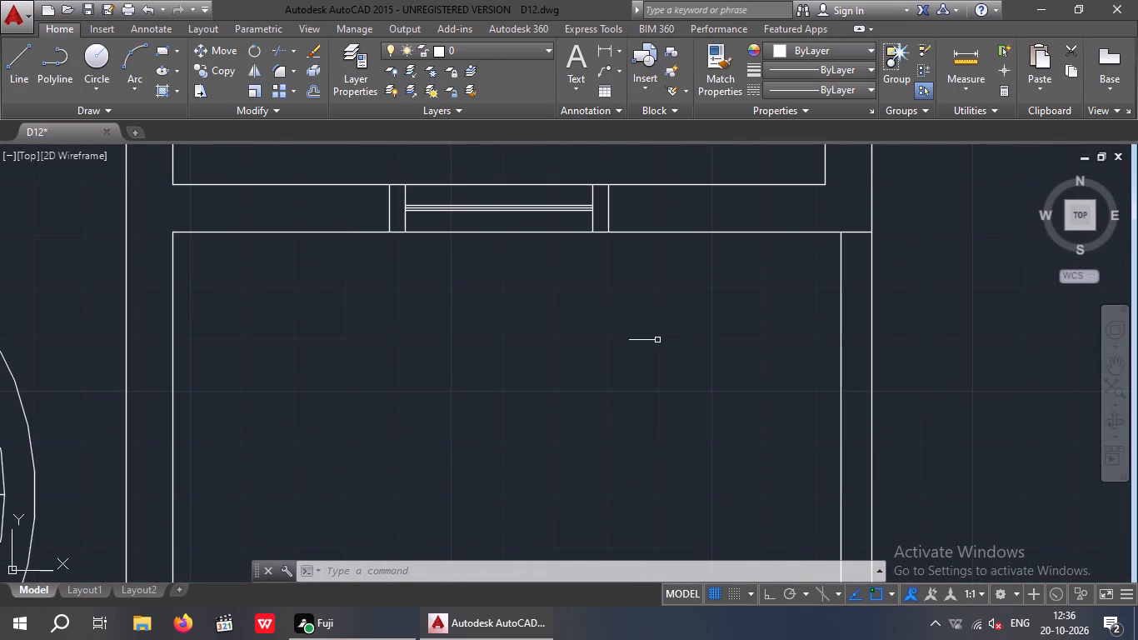
pyautogui.press('o')
pyautogui.press('Return')
pyautogui.press('6')
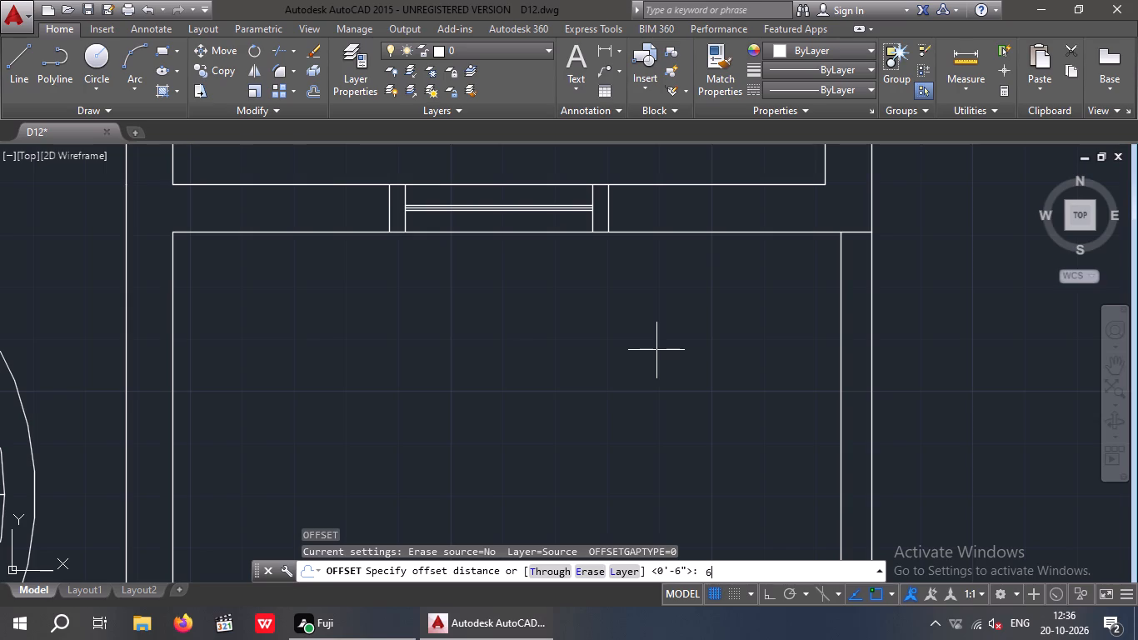
pyautogui.hotkey('shift', '"')
pyautogui.press('Return')
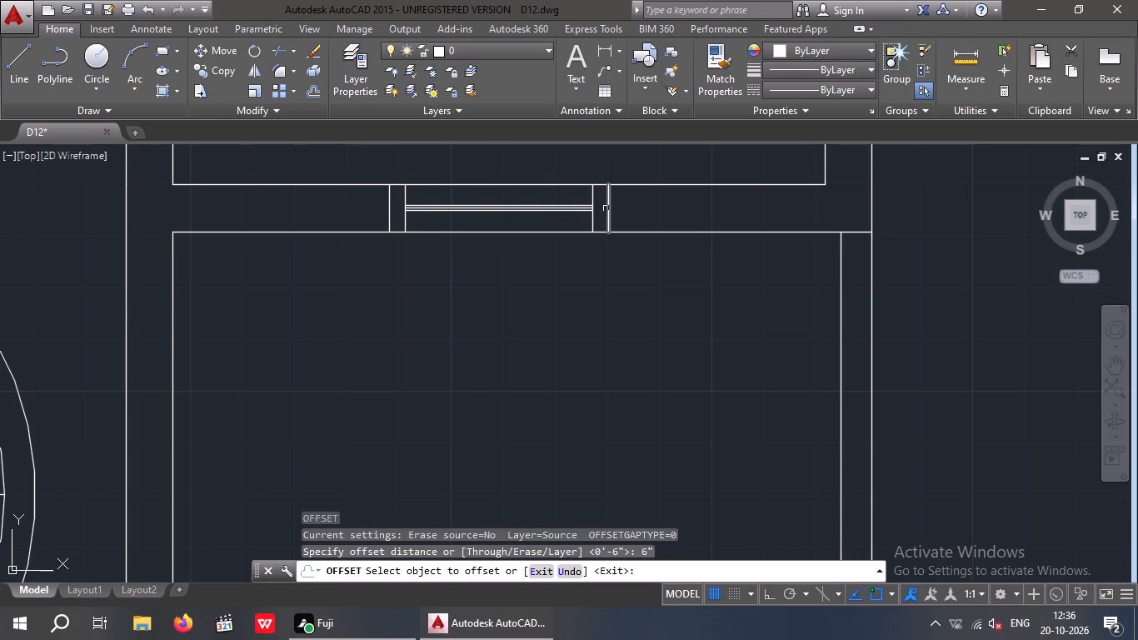
pyautogui.moveTo(609, 214); pyautogui.dragTo(627, 218)
pyautogui.click(722, 213)
pyautogui.scroll(-4, 716, 214)
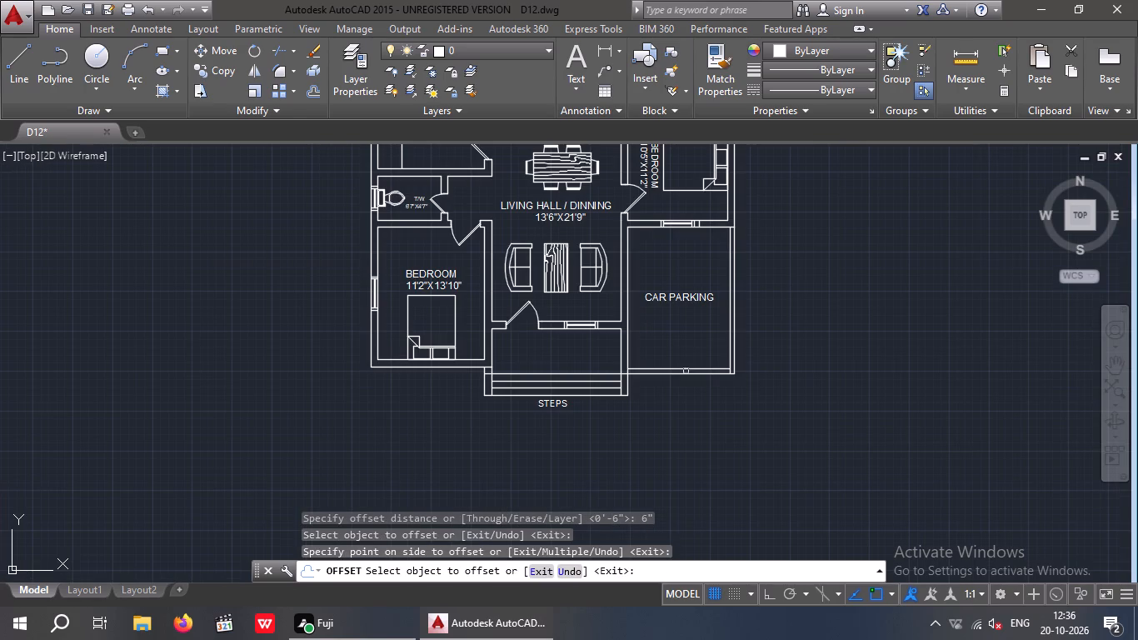
# In the same plan copy, offset the varandha window's right outer jamb line 6" outward and end the Offset command.
pyautogui.moveTo(409, 418); pyautogui.dragTo(622, 377, button='middle')
pyautogui.scroll(-1, 585, 374)
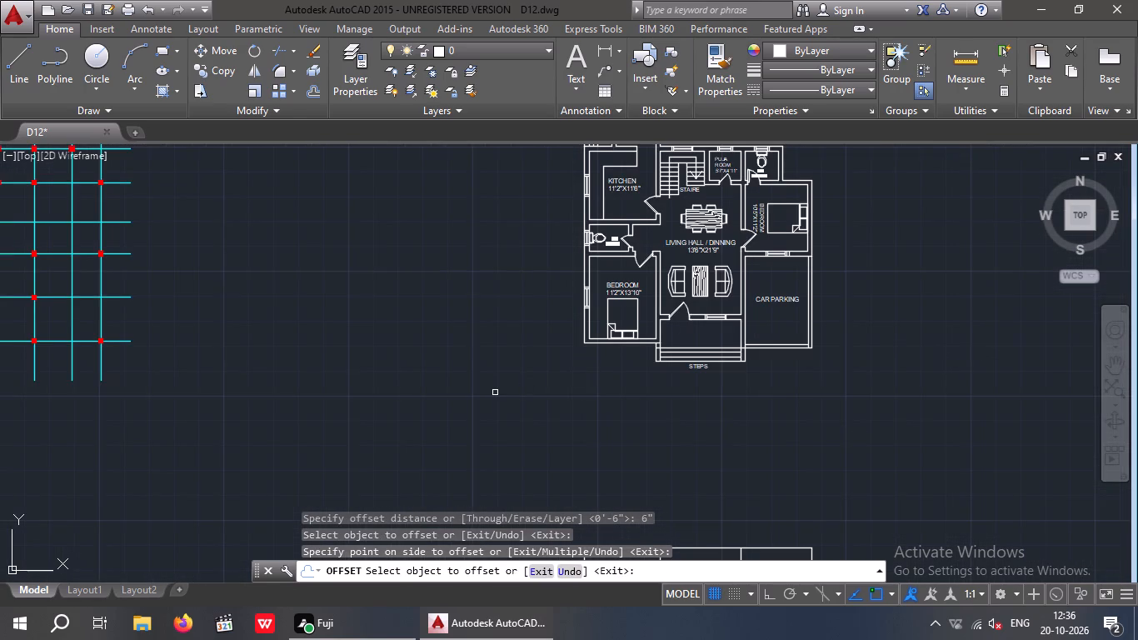
pyautogui.moveTo(495, 392); pyautogui.dragTo(517, 391, button='middle')
pyautogui.scroll(4, 766, 320)
pyautogui.scroll(2, 688, 301)
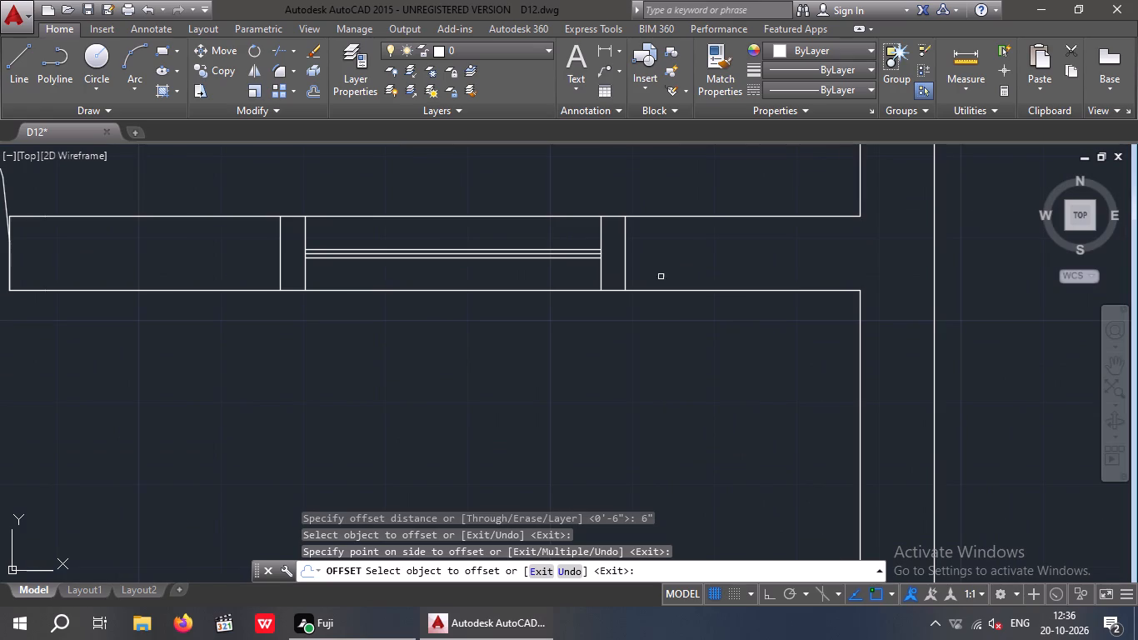
pyautogui.click(624, 256)
pyautogui.click(698, 254)
pyautogui.scroll(-3, 718, 260)
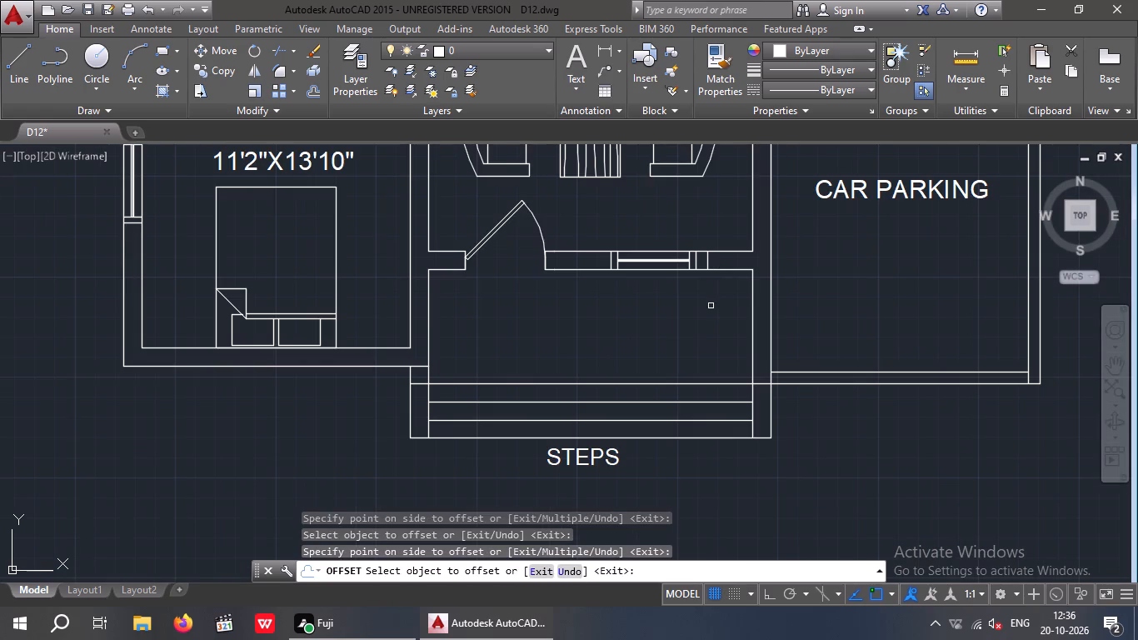
pyautogui.press('Escape')
pyautogui.press('Escape')
pyautogui.scroll(-3, 690, 312)
pyautogui.moveTo(468, 404); pyautogui.dragTo(656, 416, button='middle')
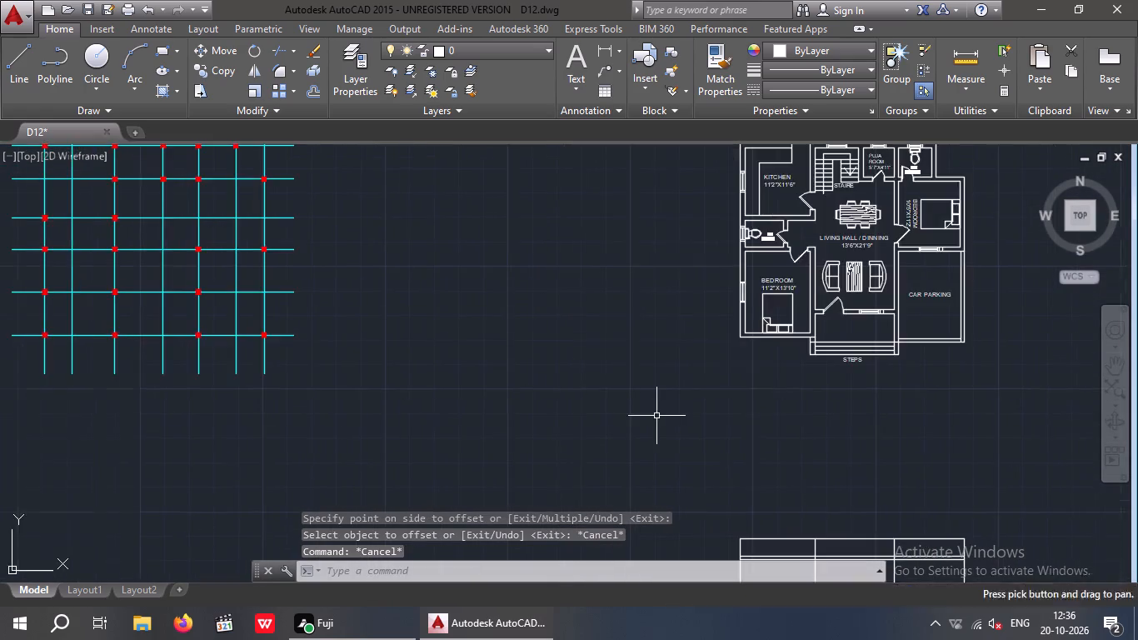
# Copy the original plan's car parking window projection outline by its upper right end to the varandha window's 6" offset line in the plan copy.
pyautogui.scroll(-3, 646, 413)
pyautogui.scroll(3, 267, 369)
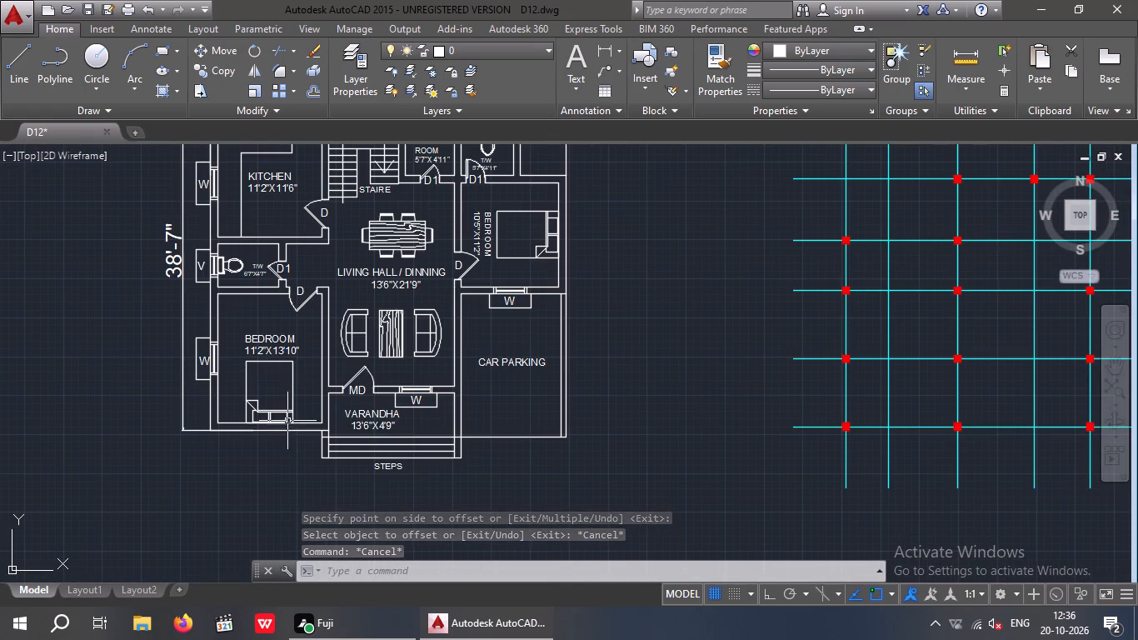
pyautogui.scroll(4, 527, 305)
pyautogui.moveTo(576, 273); pyautogui.dragTo(527, 320)
pyautogui.click(496, 345)
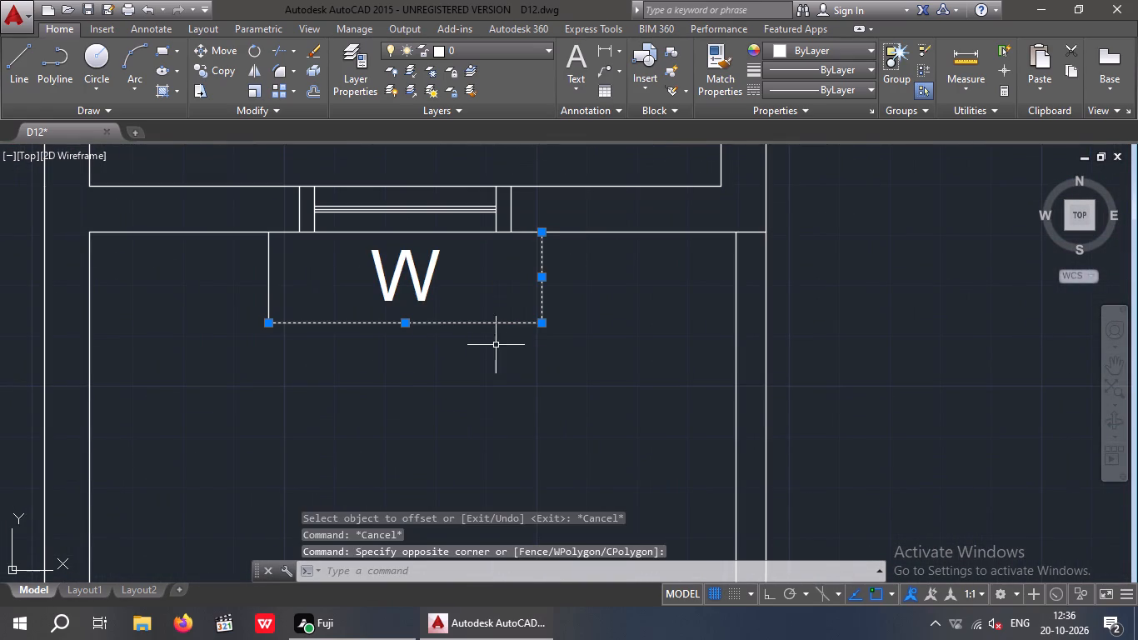
pyautogui.moveTo(347, 368); pyautogui.dragTo(327, 339)
pyautogui.click(252, 274)
pyautogui.click(222, 67)
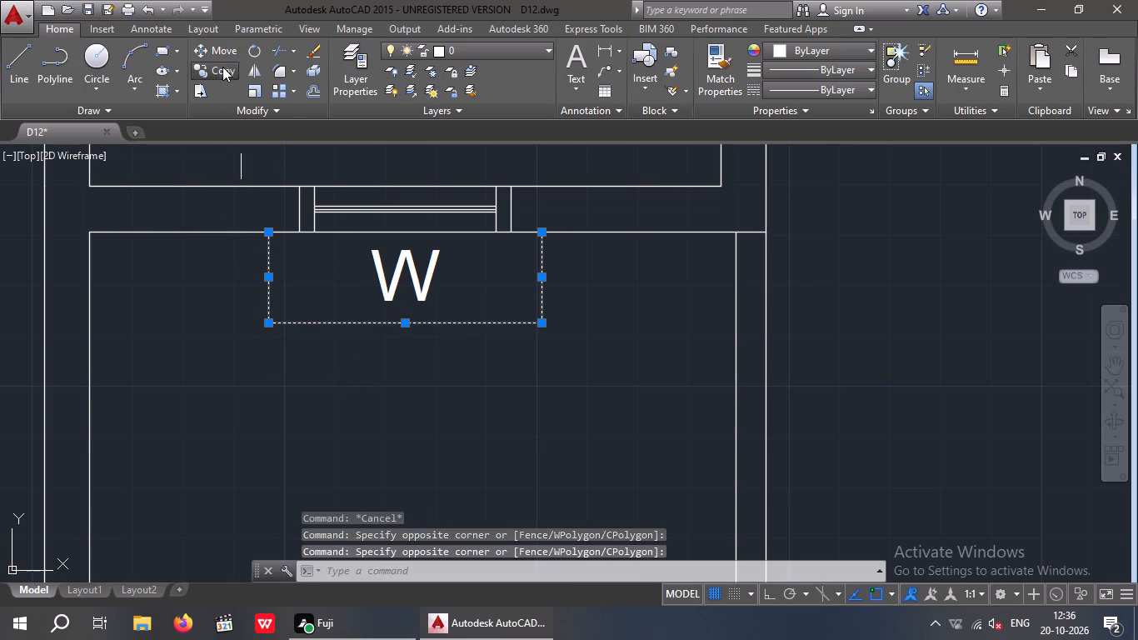
pyautogui.click(541, 230)
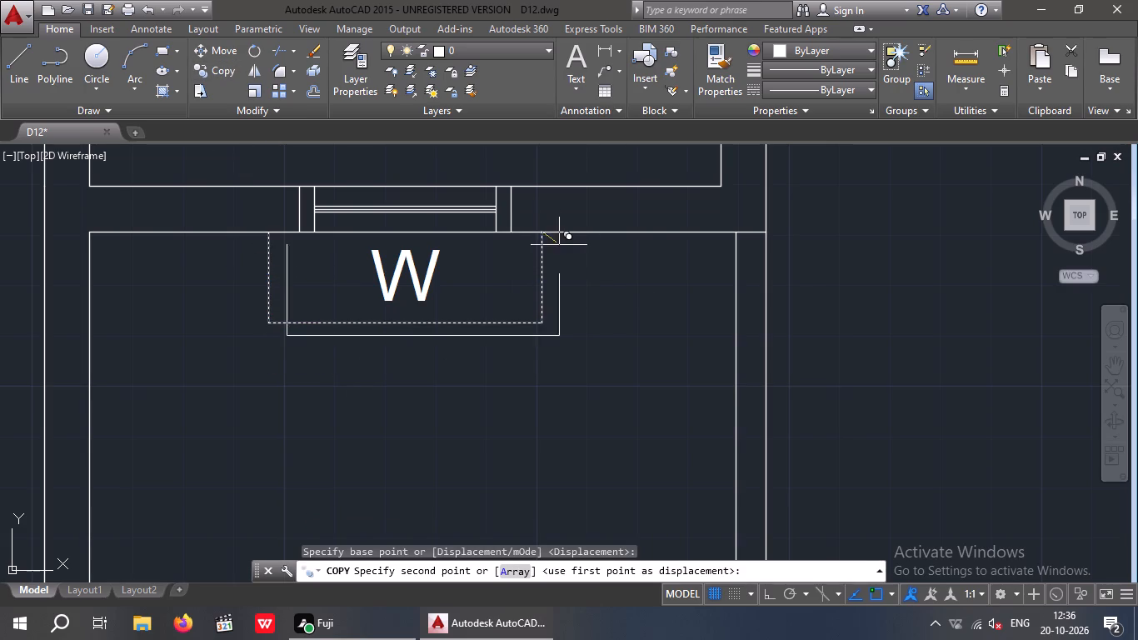
pyautogui.scroll(-4, 561, 256)
pyautogui.moveTo(754, 299); pyautogui.dragTo(245, 267, button='middle')
pyautogui.scroll(-3, 263, 218)
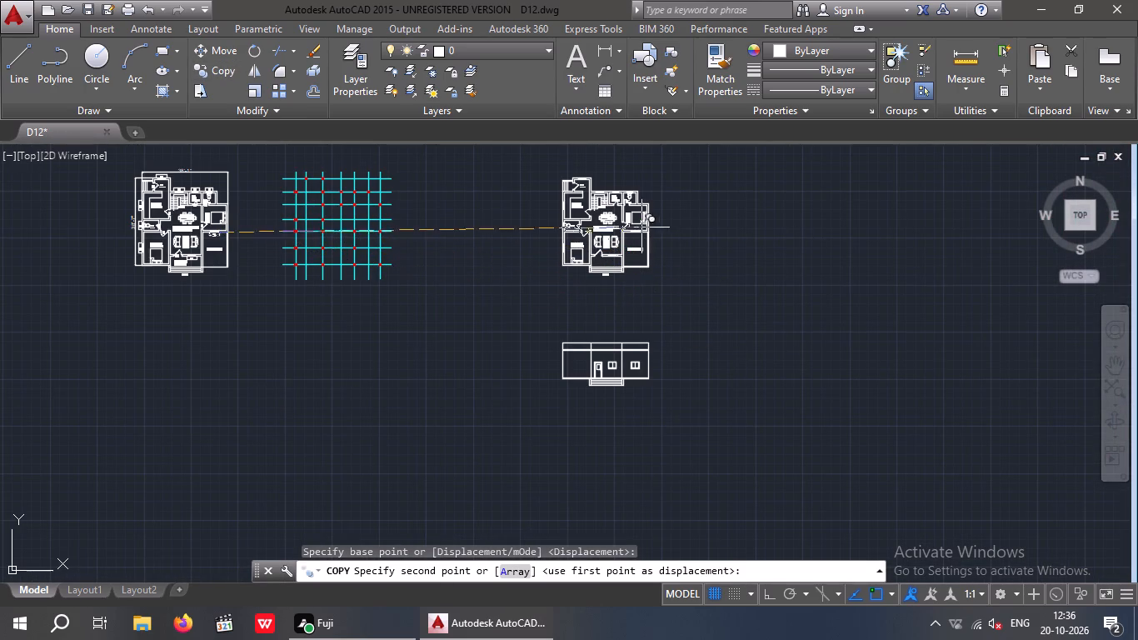
pyautogui.scroll(8, 618, 265)
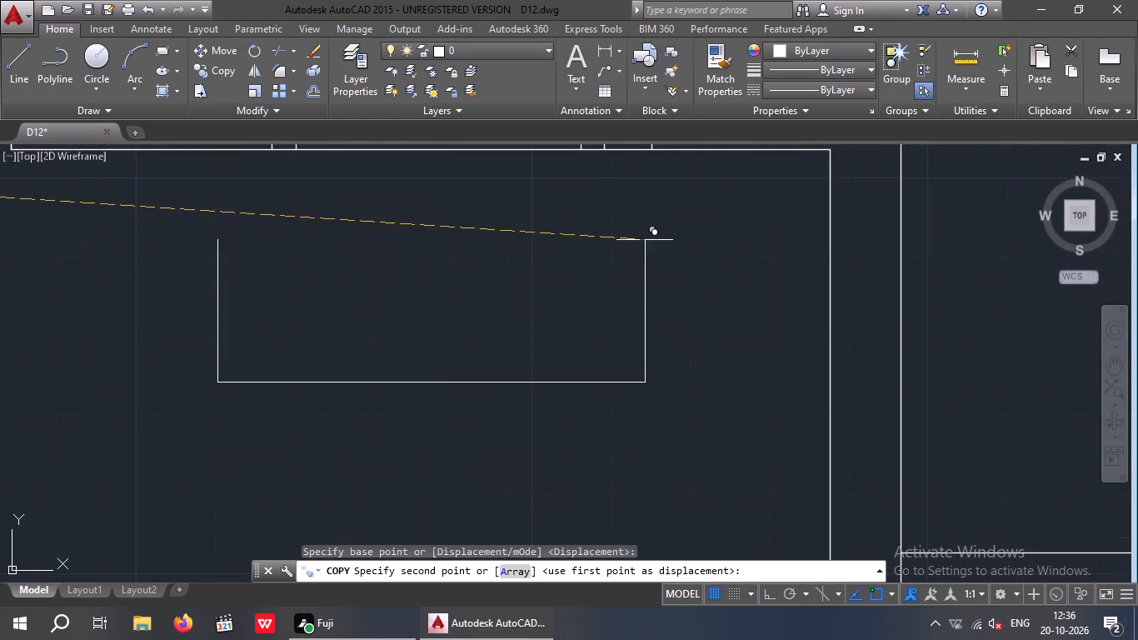
pyautogui.scroll(-1, 657, 228)
pyautogui.moveTo(652, 252); pyautogui.dragTo(643, 340, button='middle')
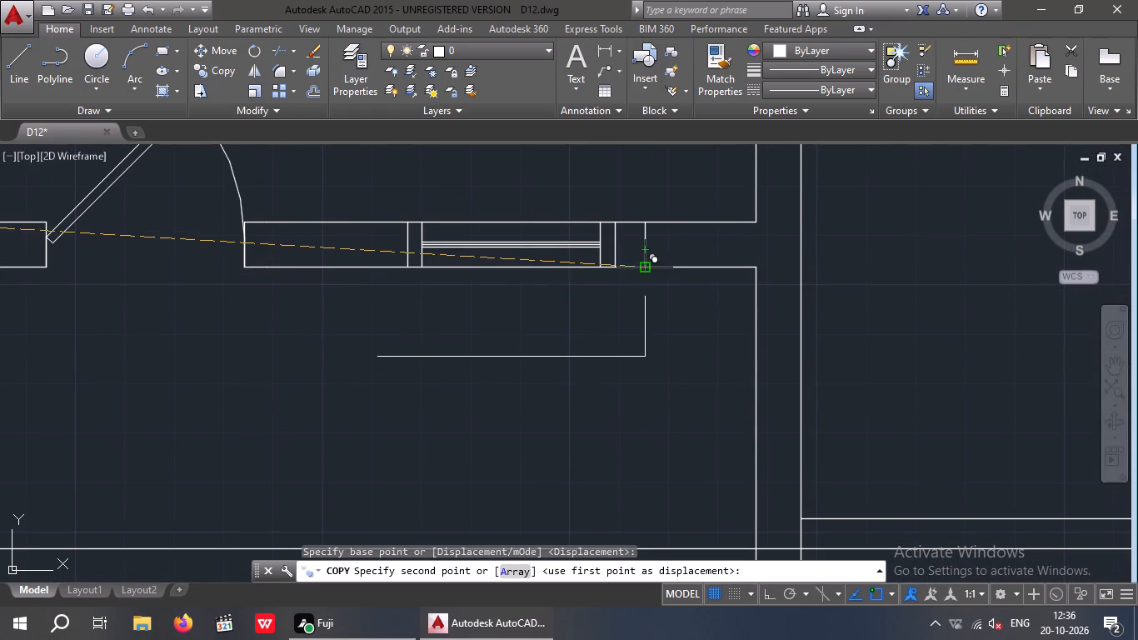
pyautogui.click(645, 270)
# Place another copy at the plan copy's car parking window, where its 6" offset line meets the lower wall face, and end Copy.
pyautogui.scroll(-3, 678, 273)
pyautogui.moveTo(802, 241); pyautogui.dragTo(710, 492, button='middle')
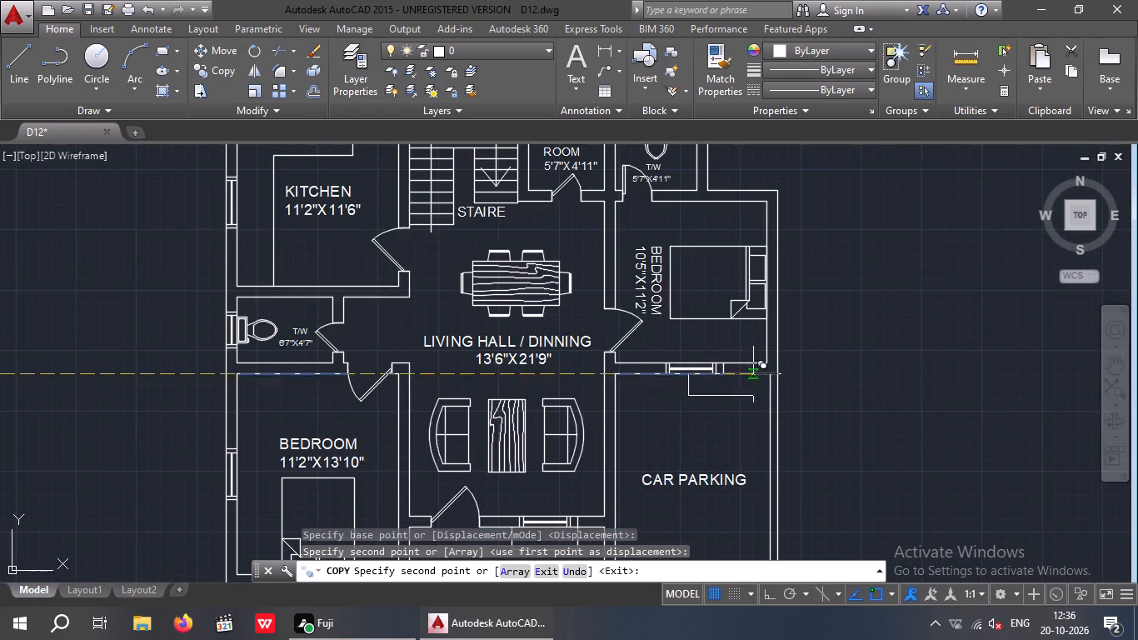
pyautogui.scroll(3, 731, 379)
pyautogui.moveTo(710, 354); pyautogui.dragTo(708, 367)
pyautogui.press('Escape')
pyautogui.press('Escape')
pyautogui.press('Escape')
pyautogui.scroll(2, 715, 332)
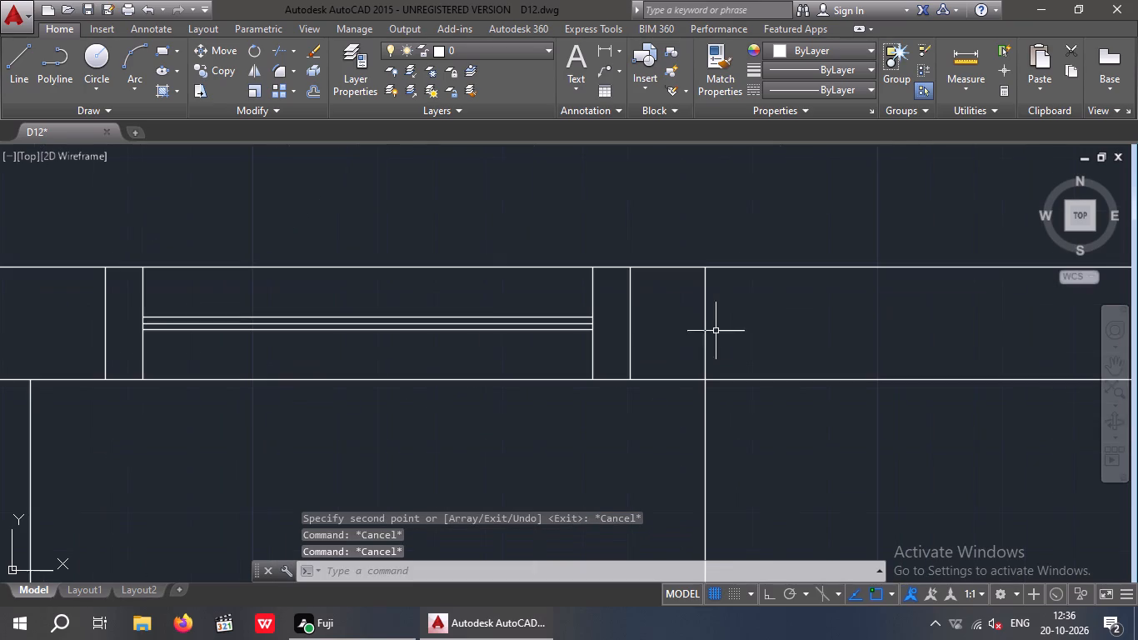
# Erase the 6" offset guide lines beside the car parking and varandha windows in the plan copy.
pyautogui.moveTo(770, 308); pyautogui.dragTo(677, 348)
pyautogui.click(664, 356)
pyautogui.scroll(-2, 721, 331)
pyautogui.scroll(1, 721, 331)
pyautogui.scroll(-2, 721, 331)
pyautogui.moveTo(614, 428); pyautogui.dragTo(717, 248, button='middle')
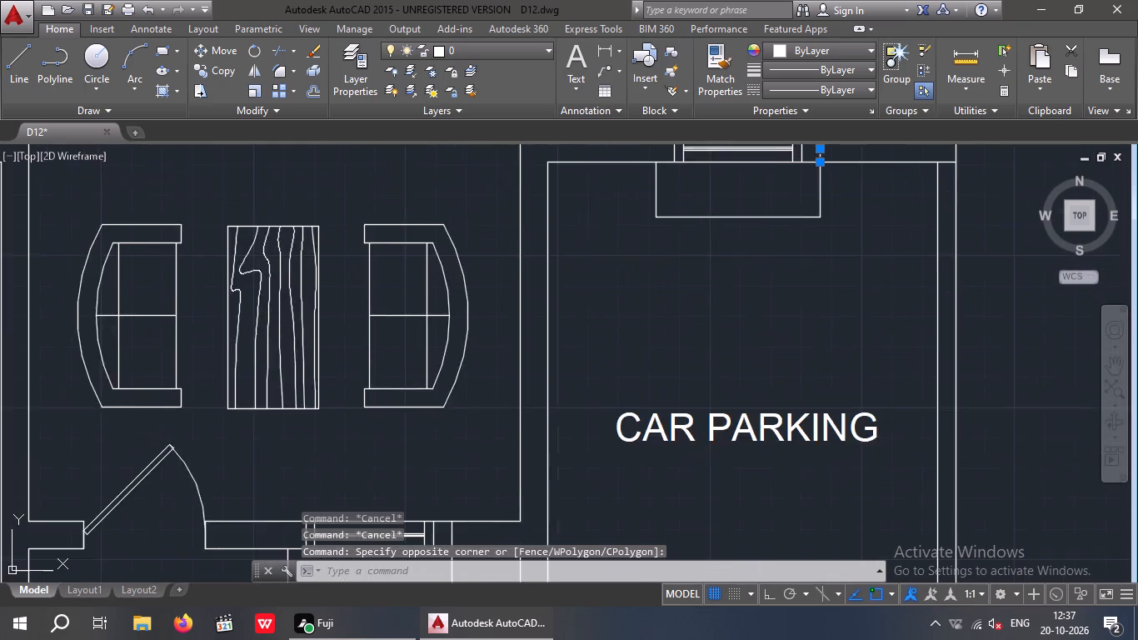
pyautogui.scroll(-3, 698, 287)
pyautogui.scroll(6, 628, 364)
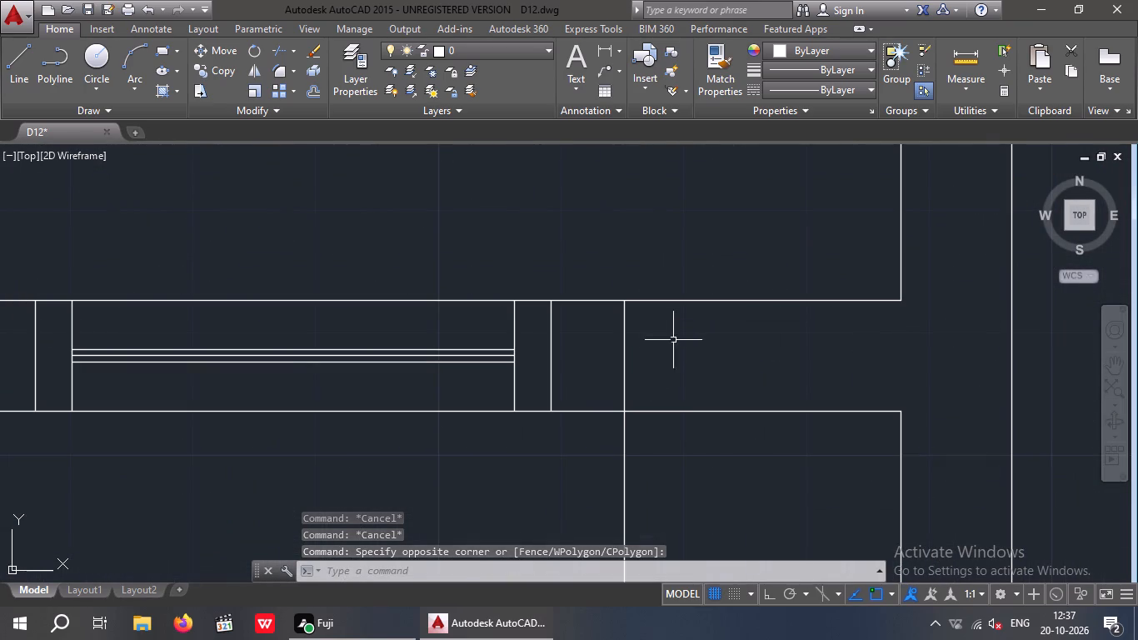
pyautogui.moveTo(673, 339); pyautogui.dragTo(612, 363)
pyautogui.click(589, 372)
pyautogui.press('Delete')
# Draw vertical construction lines through both lower corners of the varandha window's projection in the plan copy.
pyautogui.scroll(-5, 616, 374)
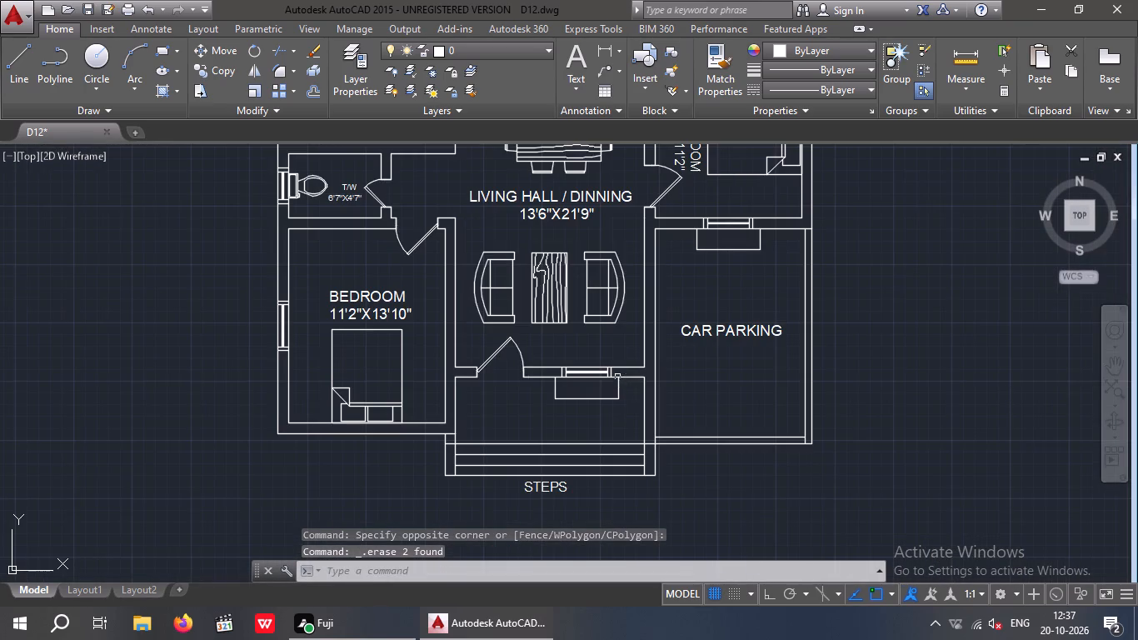
pyautogui.moveTo(601, 436); pyautogui.dragTo(527, 406, button='middle')
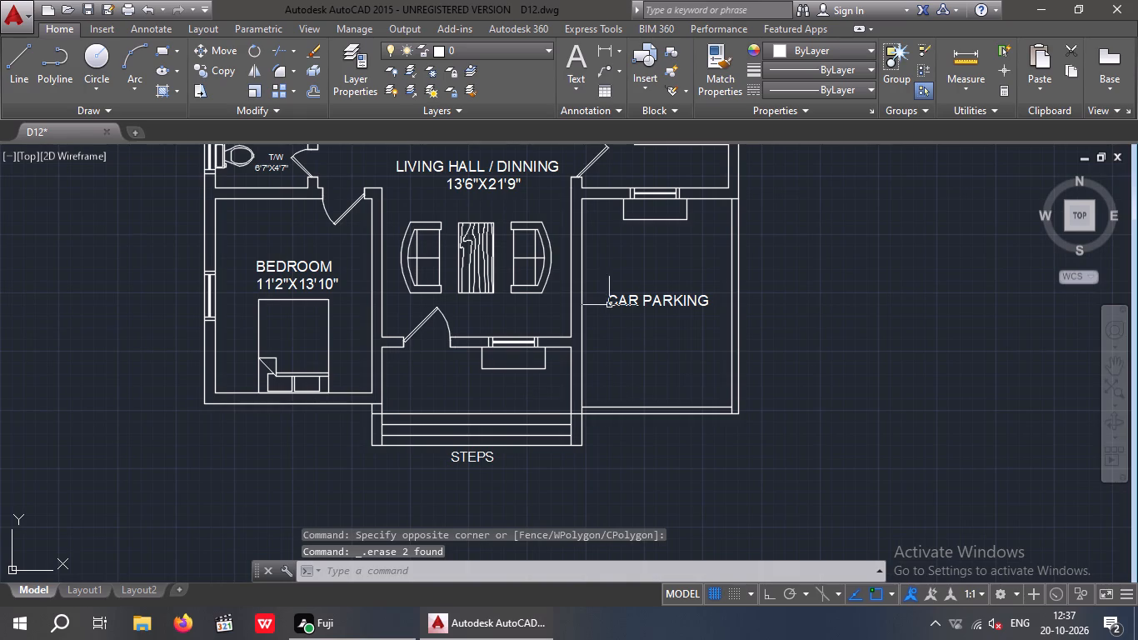
pyautogui.moveTo(650, 358); pyautogui.dragTo(616, 336, button='middle')
pyautogui.press('x')
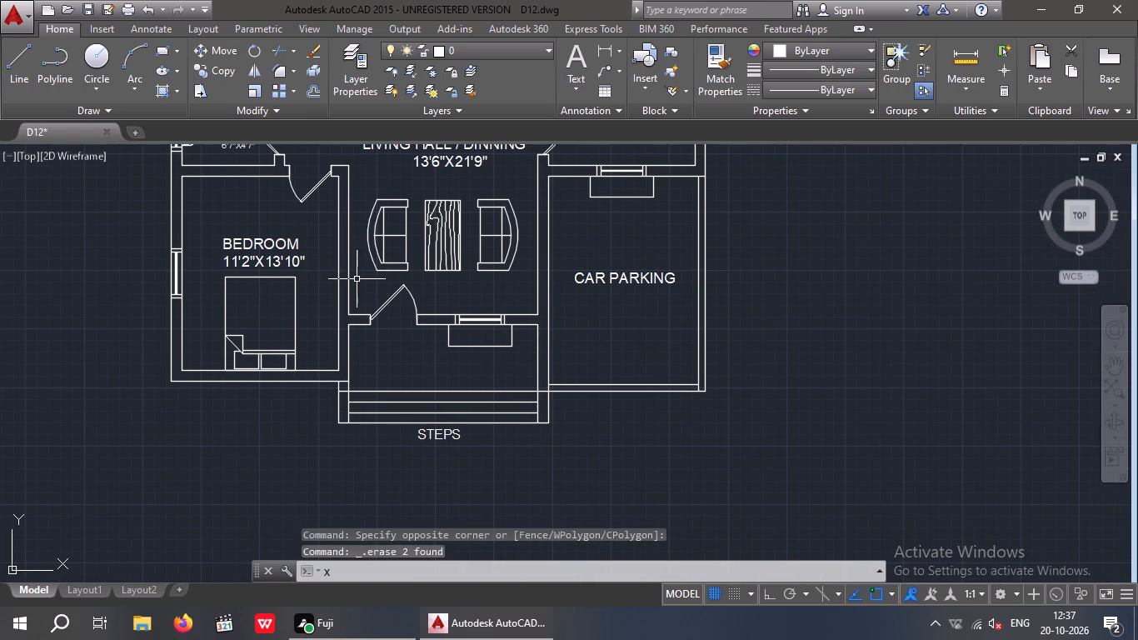
pyautogui.press('l')
pyautogui.press('Return')
pyautogui.press('v')
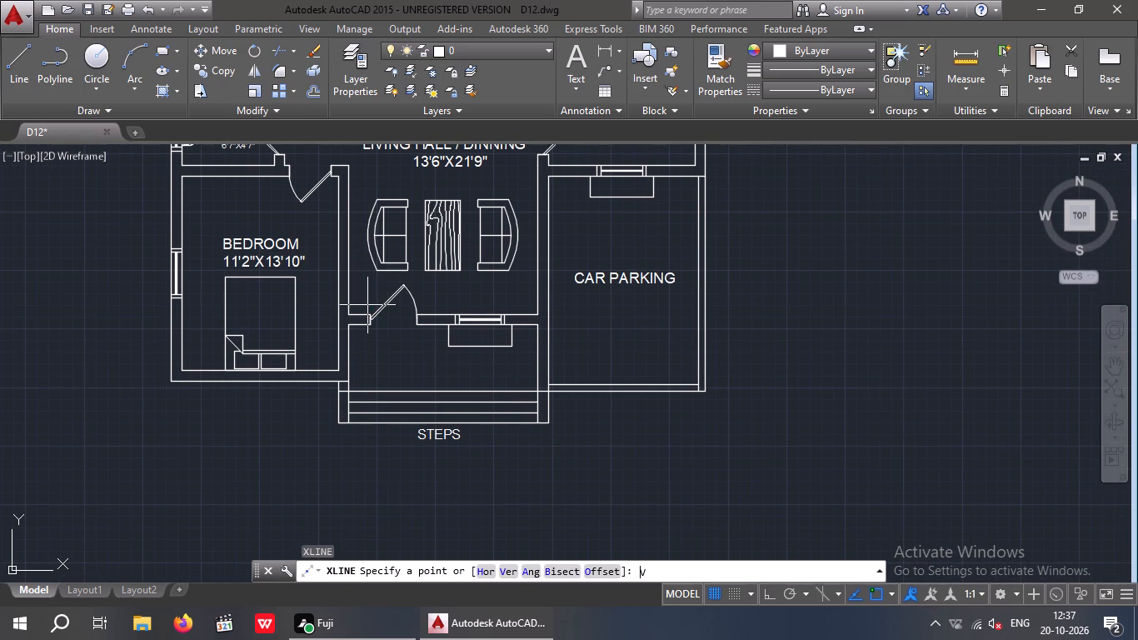
pyautogui.press('Return')
pyautogui.scroll(2, 524, 365)
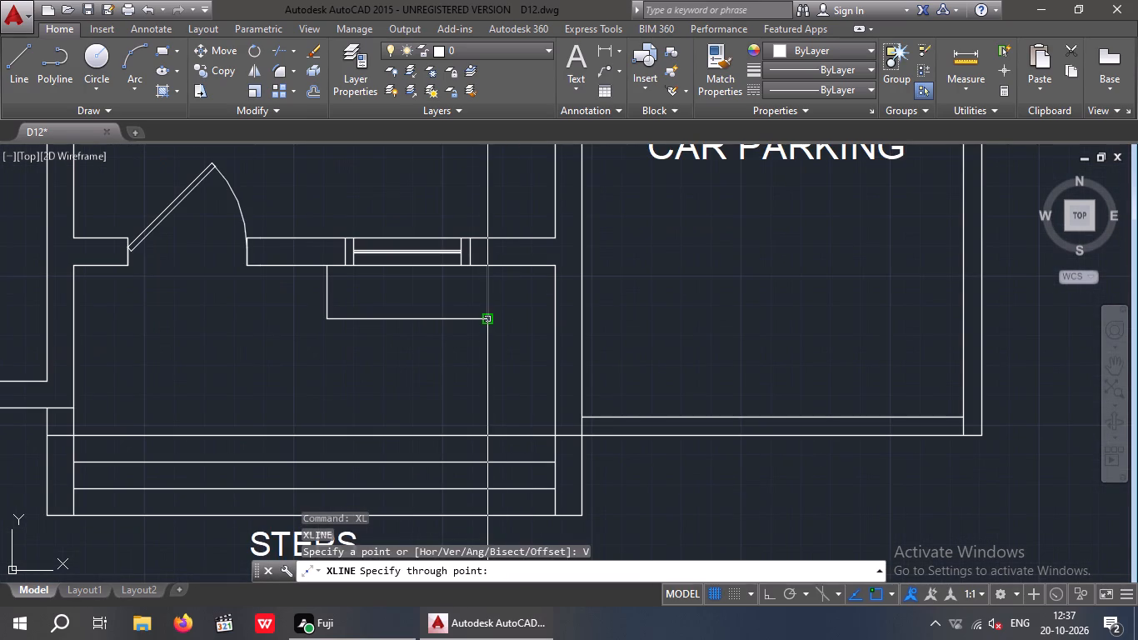
pyautogui.click(489, 318)
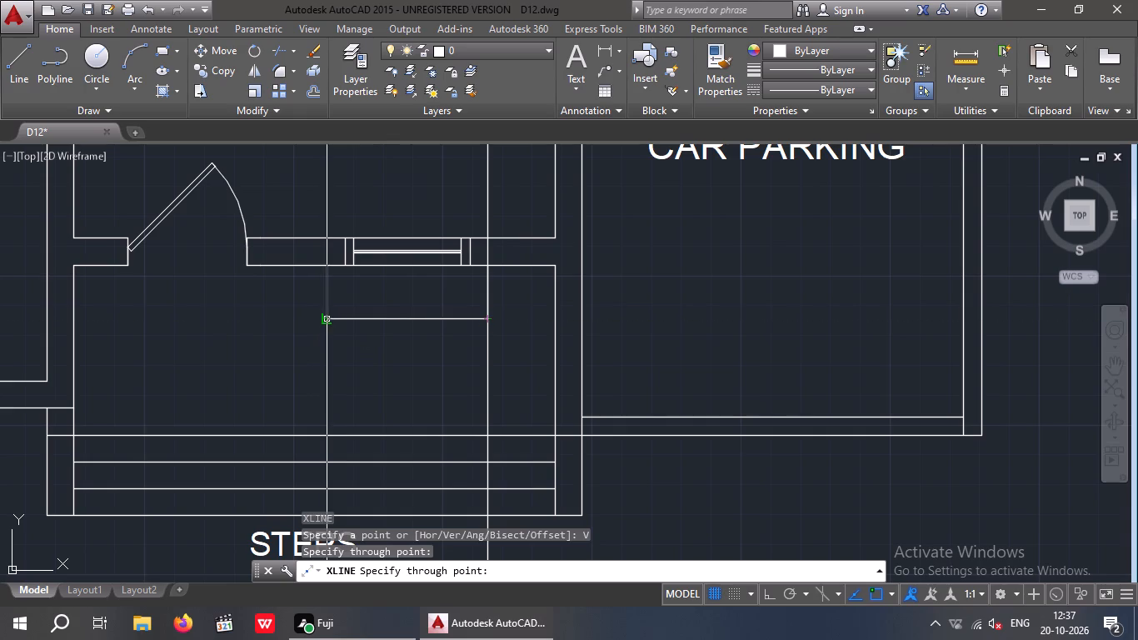
pyautogui.click(327, 322)
# Add vertical construction lines through both lower corners of the car parking window's projection and end the XLINE command.
pyautogui.scroll(-1, 606, 326)
pyautogui.moveTo(605, 327); pyautogui.dragTo(483, 477, button='middle')
pyautogui.scroll(-1, 569, 387)
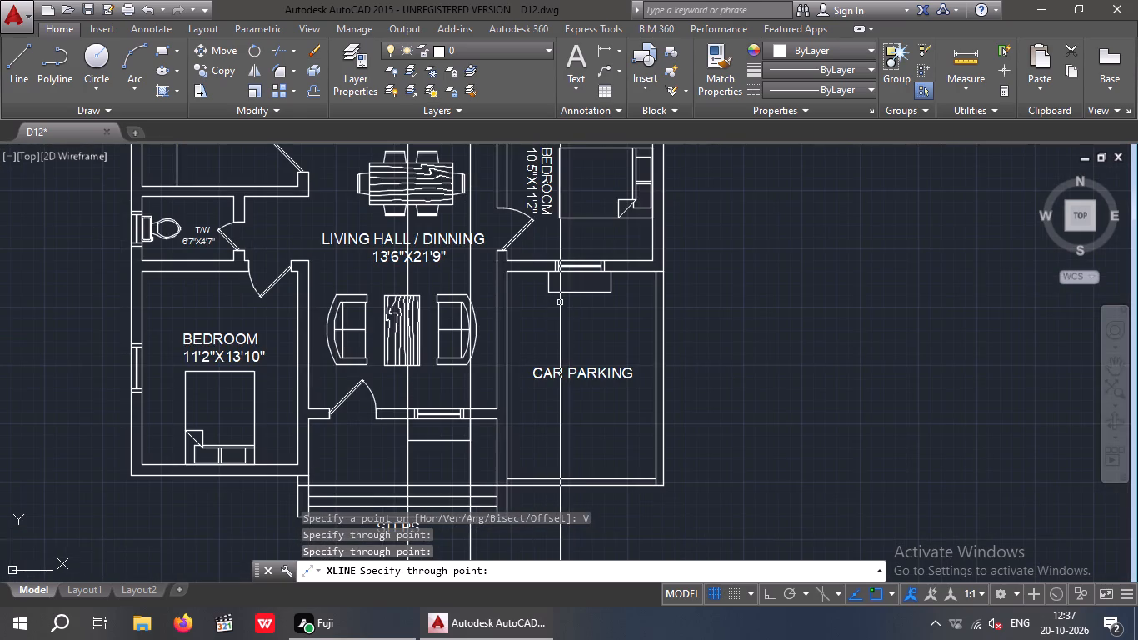
pyautogui.scroll(2, 551, 291)
pyautogui.click(541, 293)
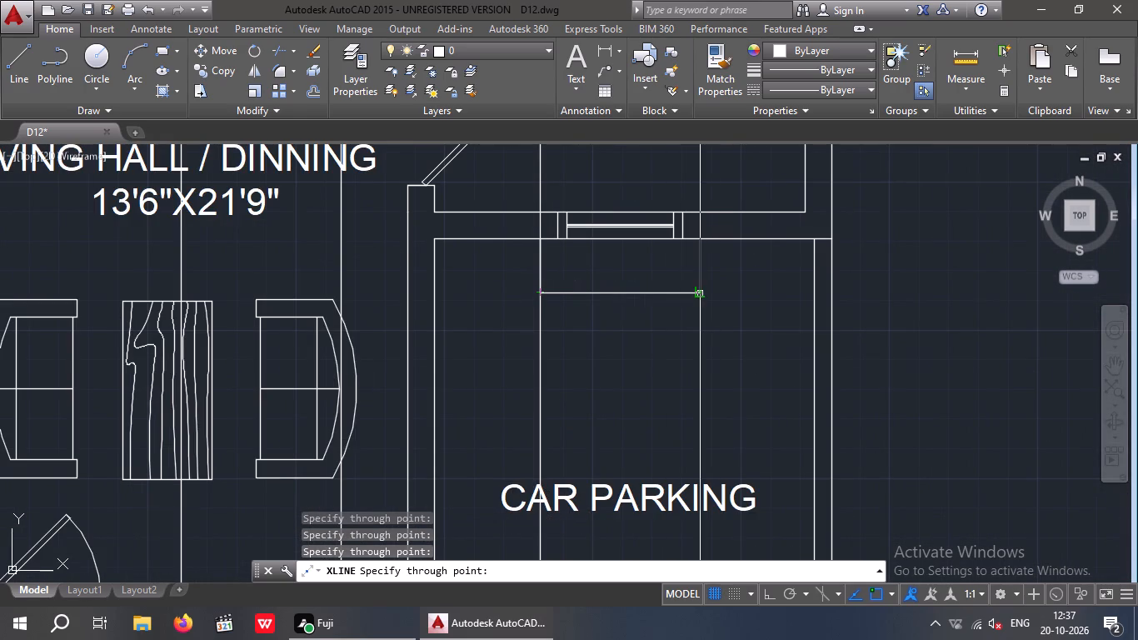
pyautogui.click(699, 290)
pyautogui.scroll(-3, 699, 290)
pyautogui.moveTo(658, 437); pyautogui.dragTo(641, 264, button='middle')
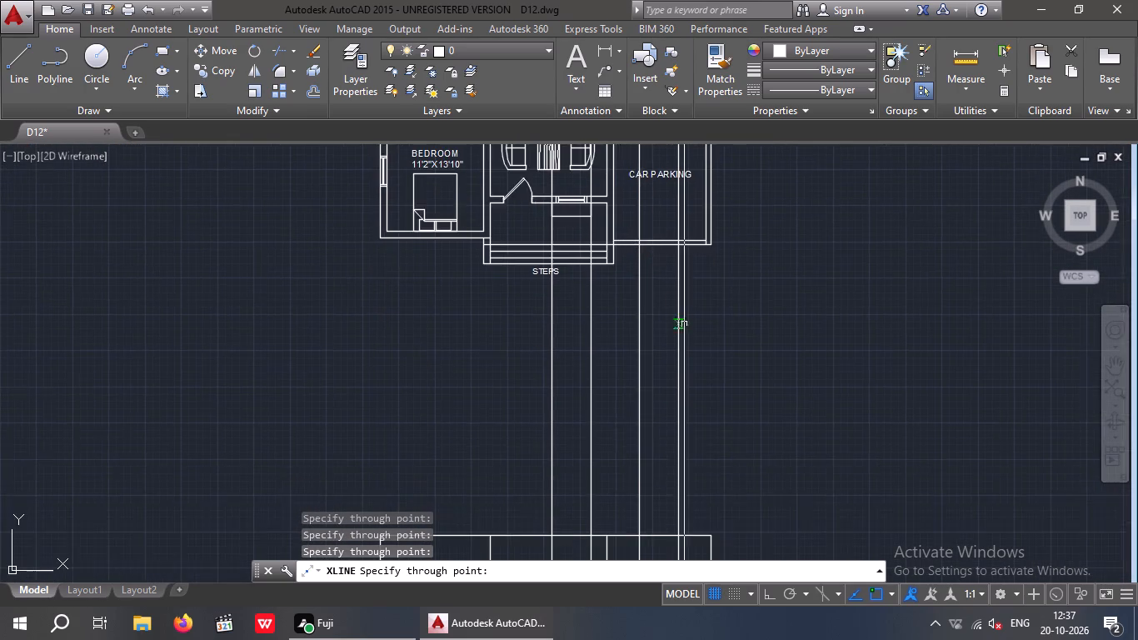
pyautogui.scroll(-1, 684, 331)
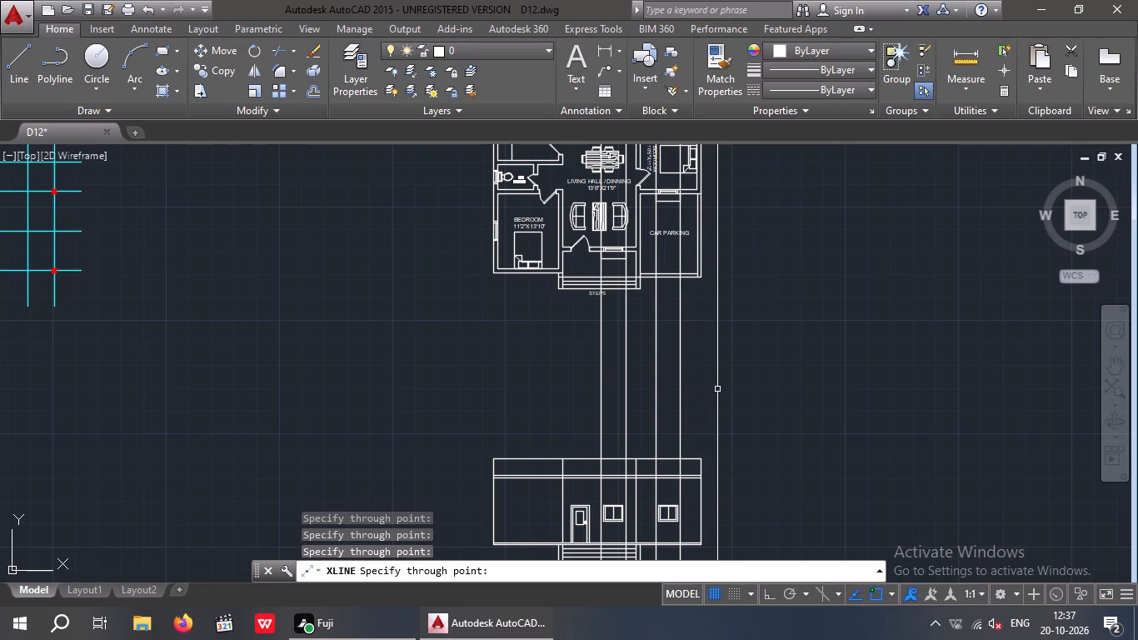
pyautogui.press('Escape')
pyautogui.press('Escape')
# In the front elevation, extend the top frame line of the window beside the door both ways to its vertical construction lines.
pyautogui.scroll(-2, 712, 387)
pyautogui.scroll(4, 696, 449)
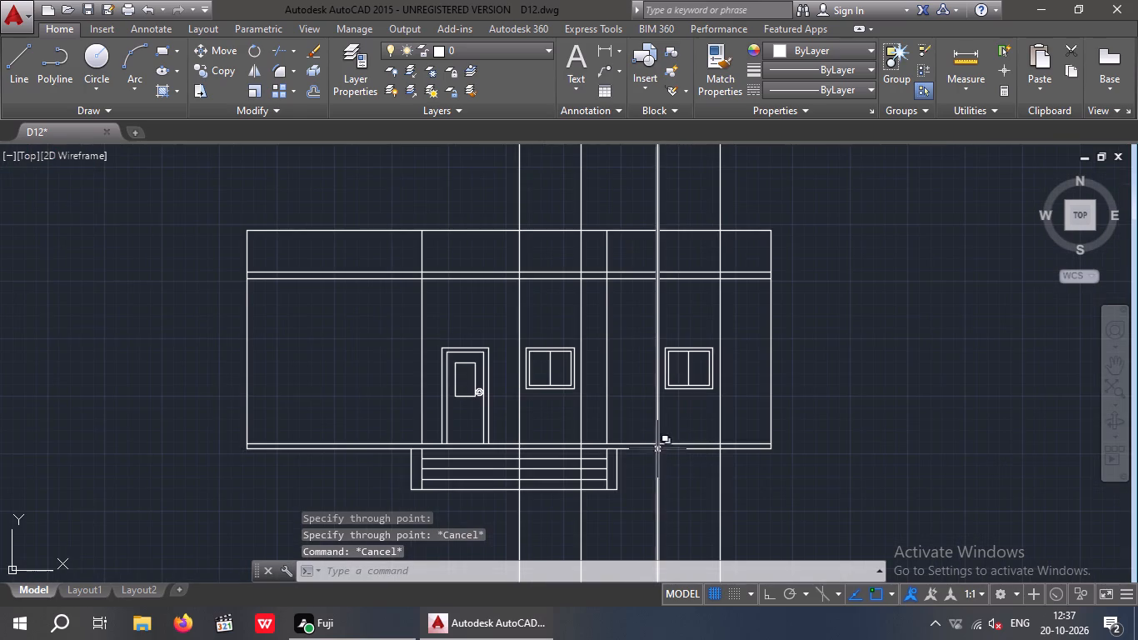
pyautogui.scroll(3, 555, 391)
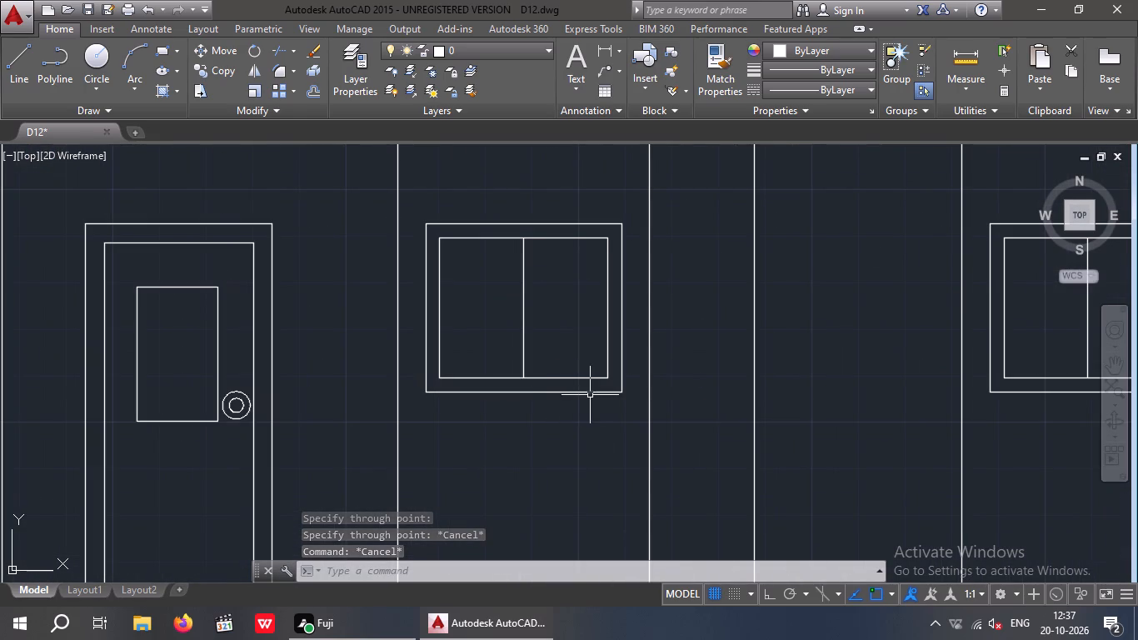
pyautogui.press('e')
pyautogui.press('x')
pyautogui.press('space')
pyautogui.press('space')
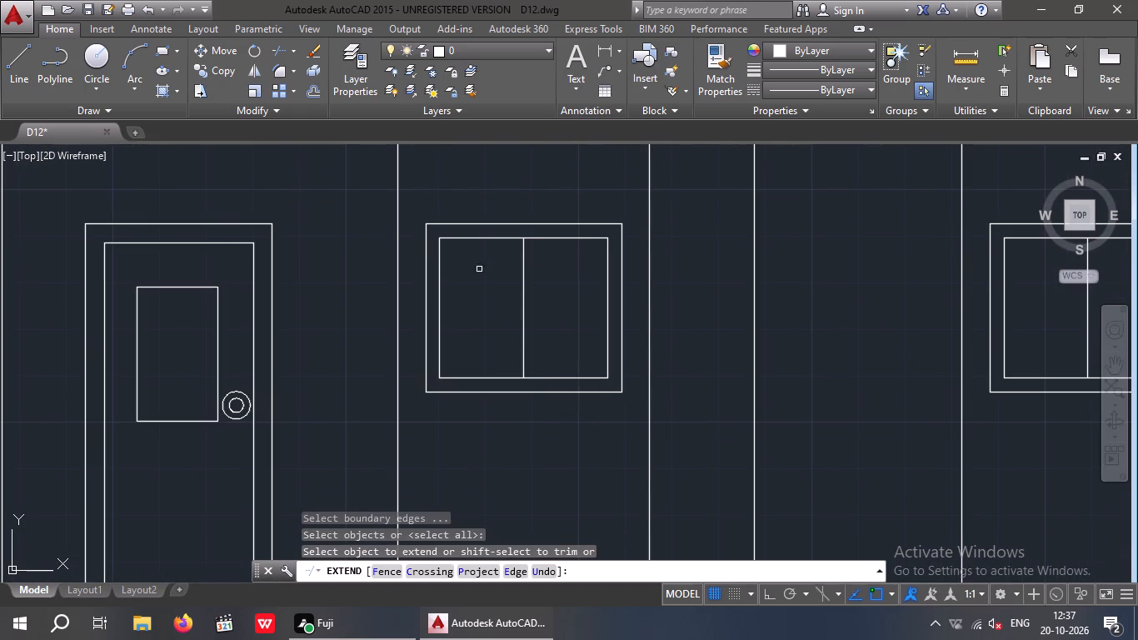
pyautogui.click(430, 224)
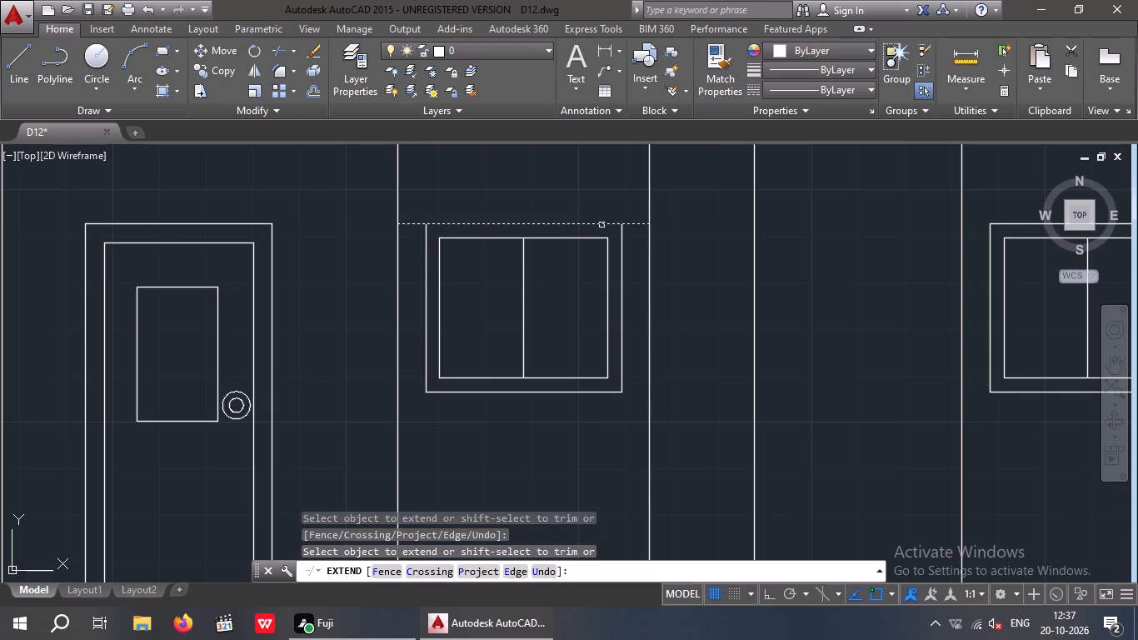
pyautogui.click(601, 224)
# Extend the top frame line of the elevation's car parking window both ways to its construction lines and end the Extend command.
pyautogui.scroll(-2, 601, 223)
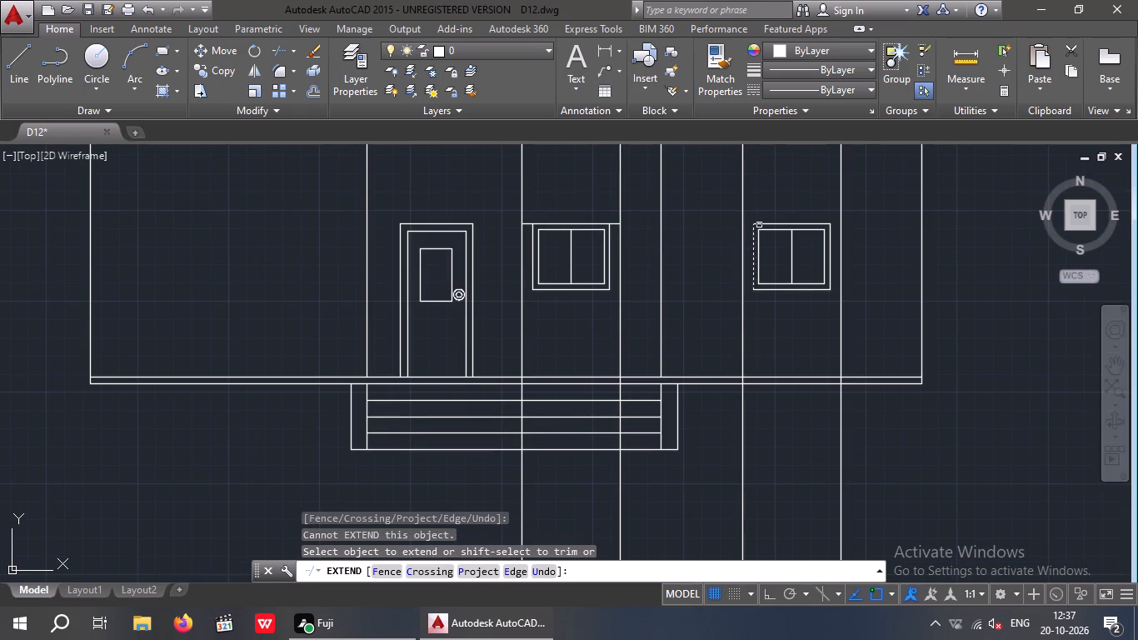
pyautogui.scroll(2, 759, 222)
pyautogui.click(753, 223)
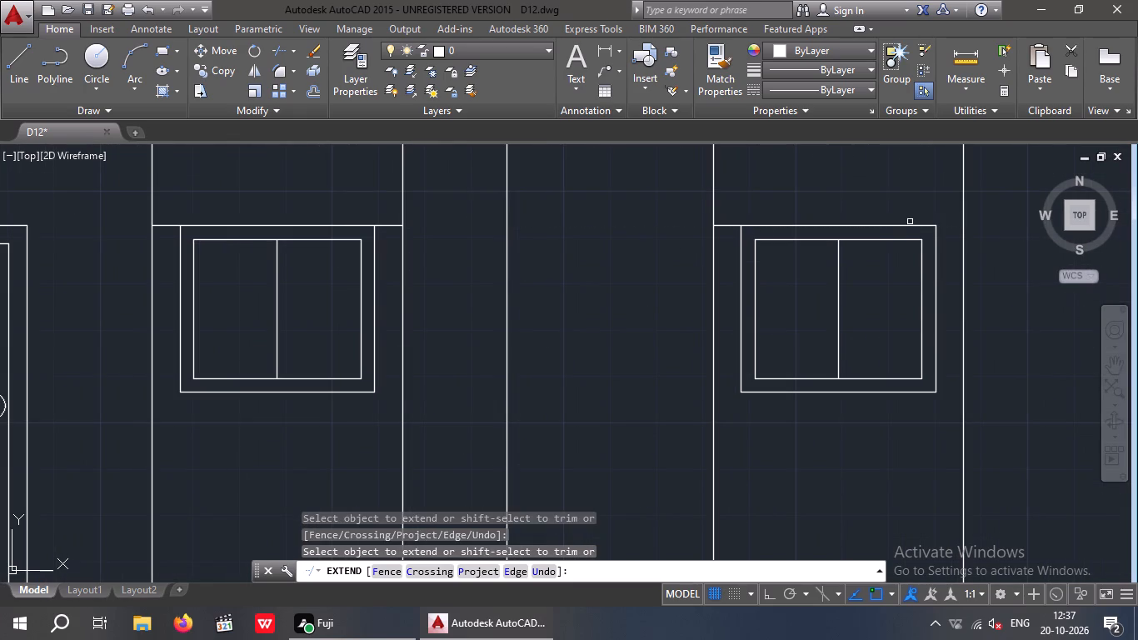
pyautogui.click(926, 227)
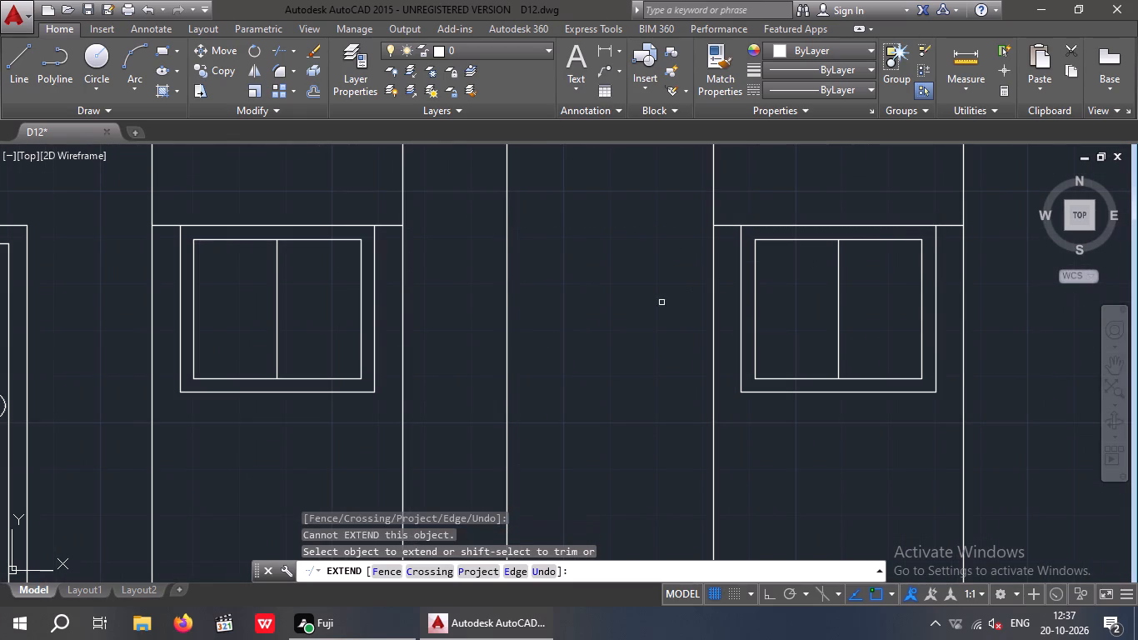
pyautogui.press('Escape')
pyautogui.press('Escape')
pyautogui.press('Escape')
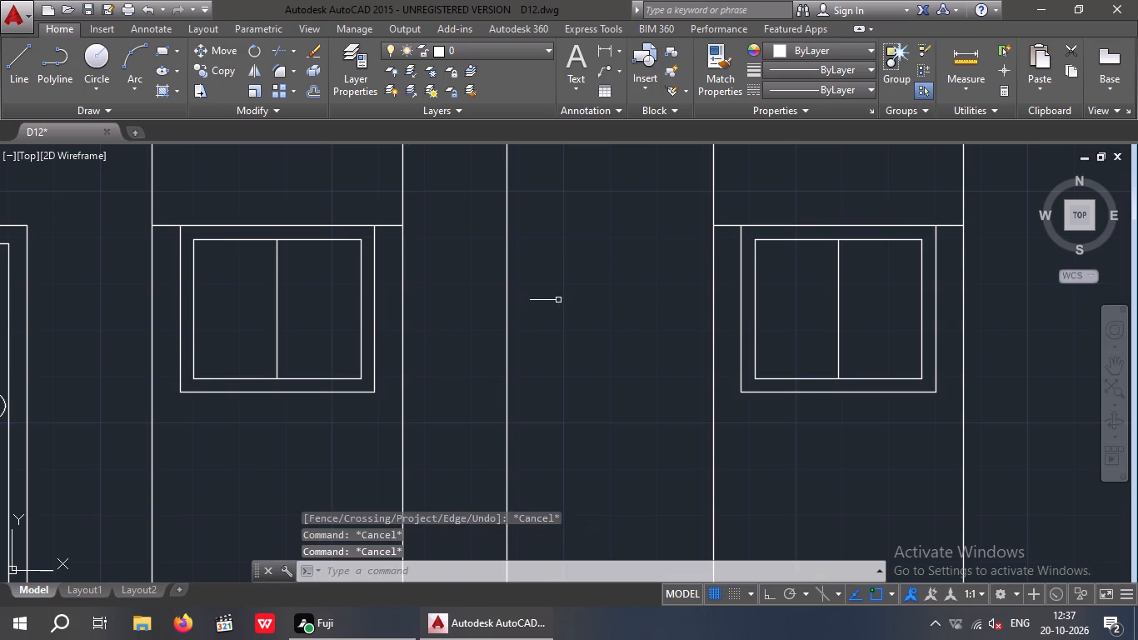
# Offset the extended top line of the elevation's car parking window 6" upward.
pyautogui.press('o')
pyautogui.press('Return')
pyautogui.press('6')
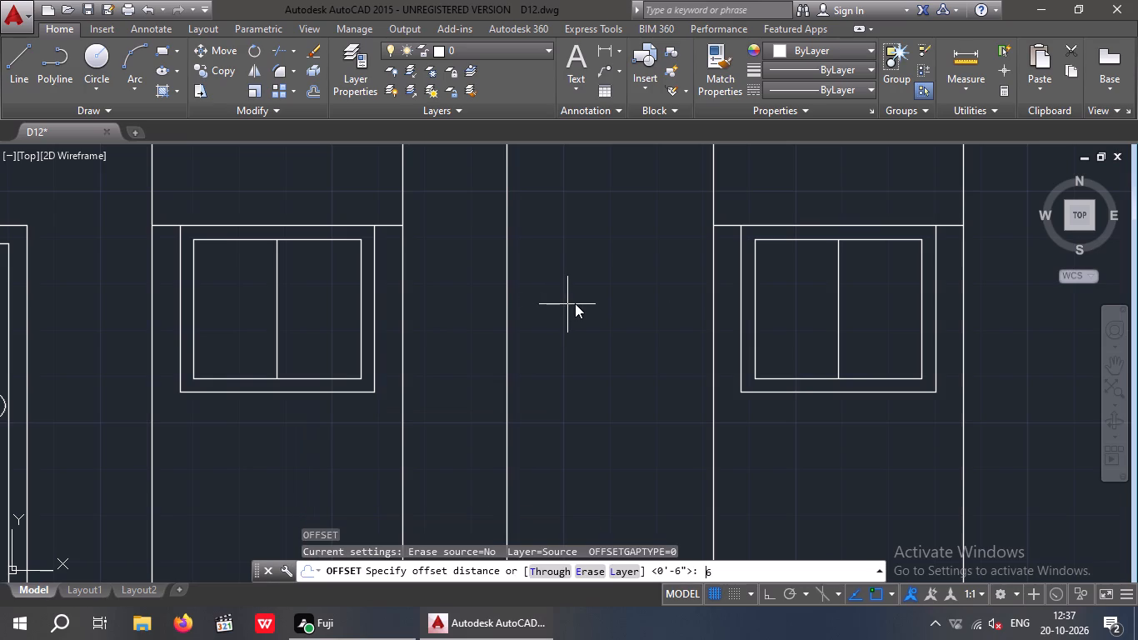
pyautogui.press("'")
pyautogui.press('Return')
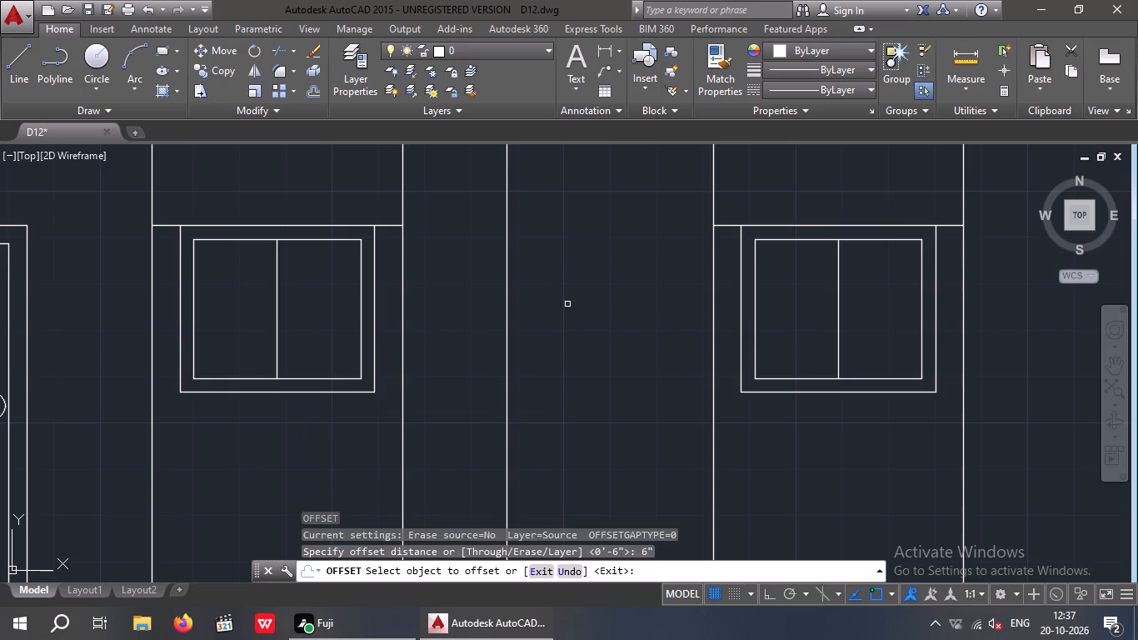
pyautogui.moveTo(616, 322); pyautogui.dragTo(451, 561, button='middle')
pyautogui.click(562, 467)
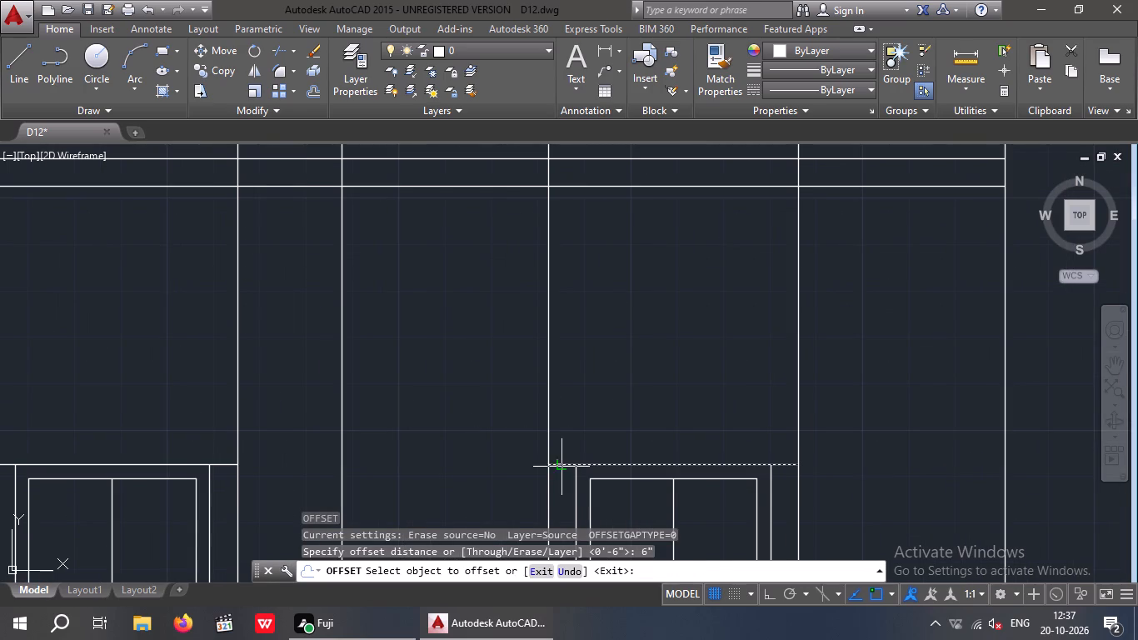
pyautogui.click(581, 413)
# Offset the extended top line of the elevation window beside the door 6" upward and end the Offset command.
pyautogui.moveTo(388, 447); pyautogui.dragTo(606, 379, button='middle')
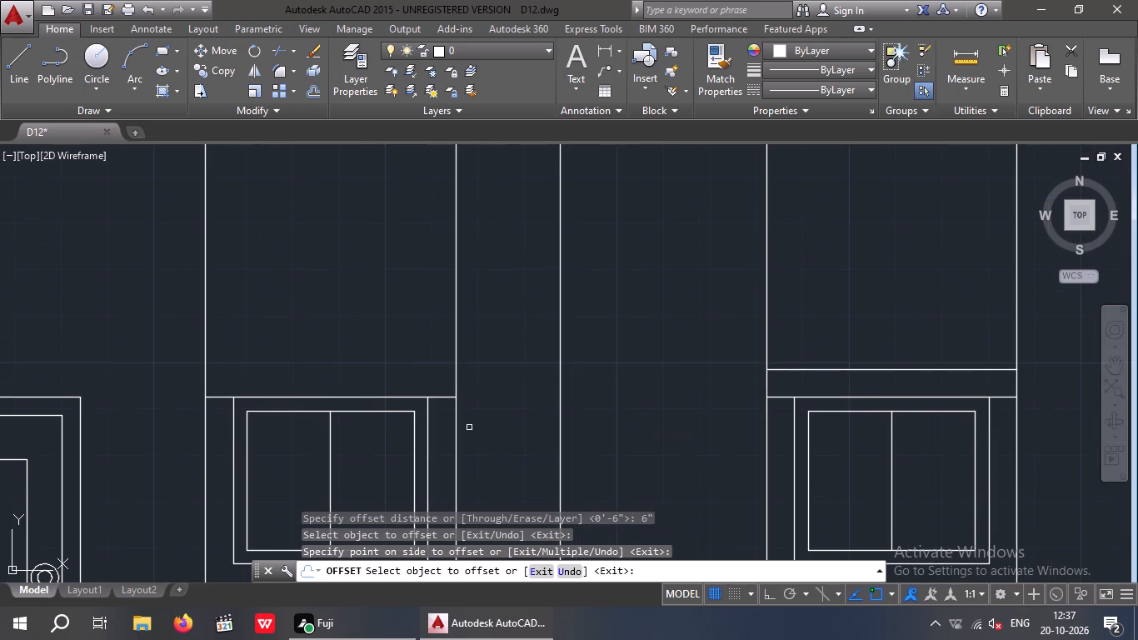
pyautogui.scroll(1, 445, 399)
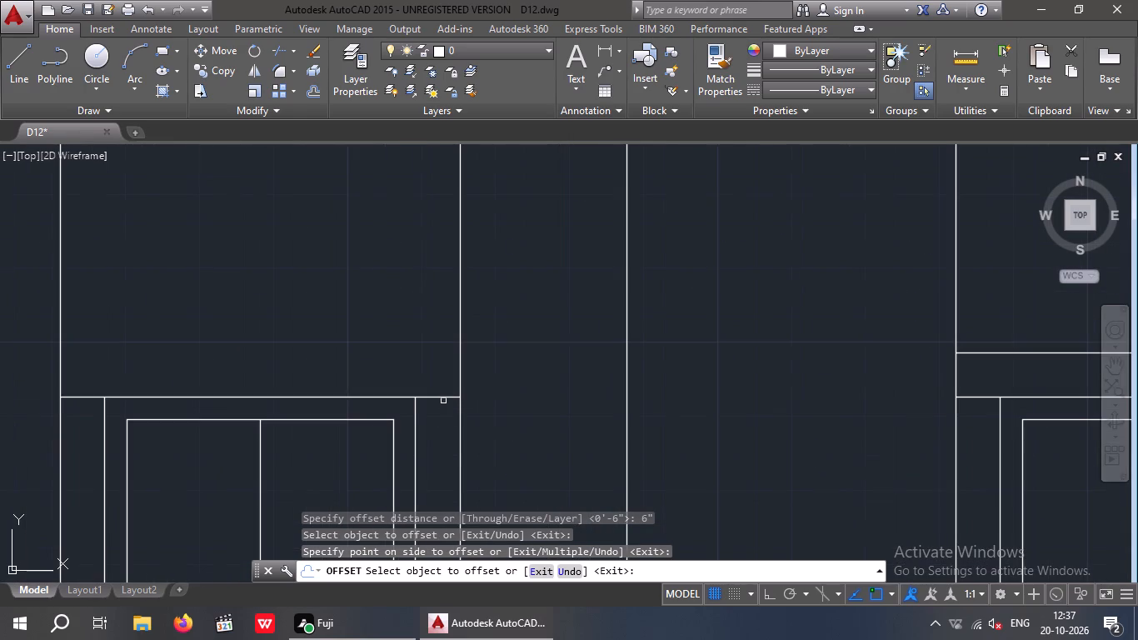
pyautogui.click(442, 397)
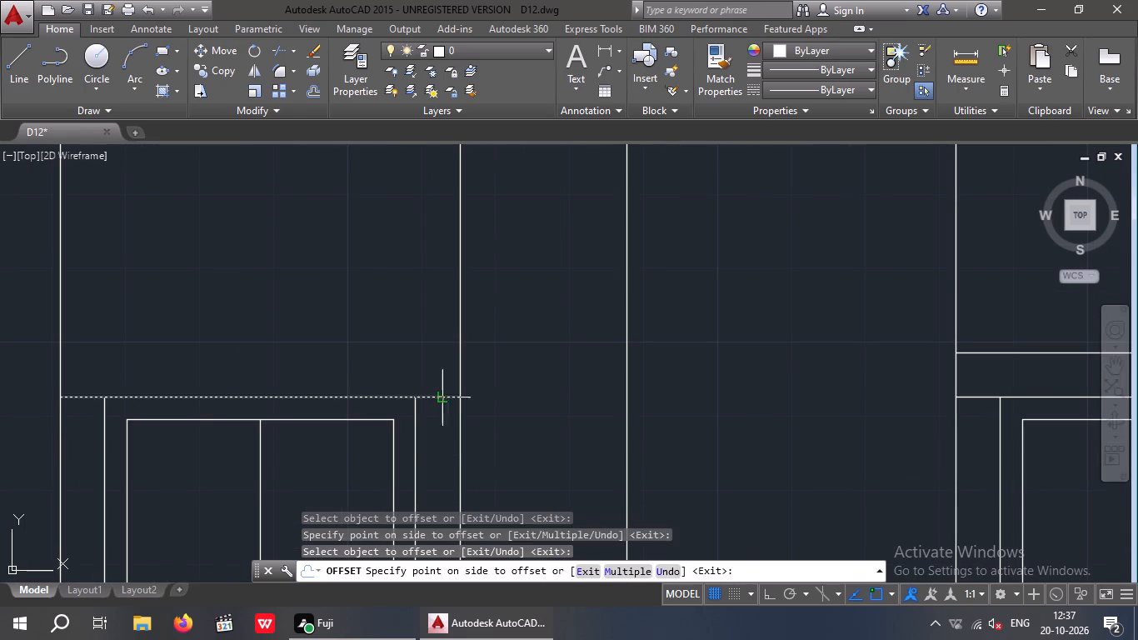
pyautogui.click(452, 342)
pyautogui.scroll(-2, 453, 342)
pyautogui.press('Escape')
pyautogui.press('Escape')
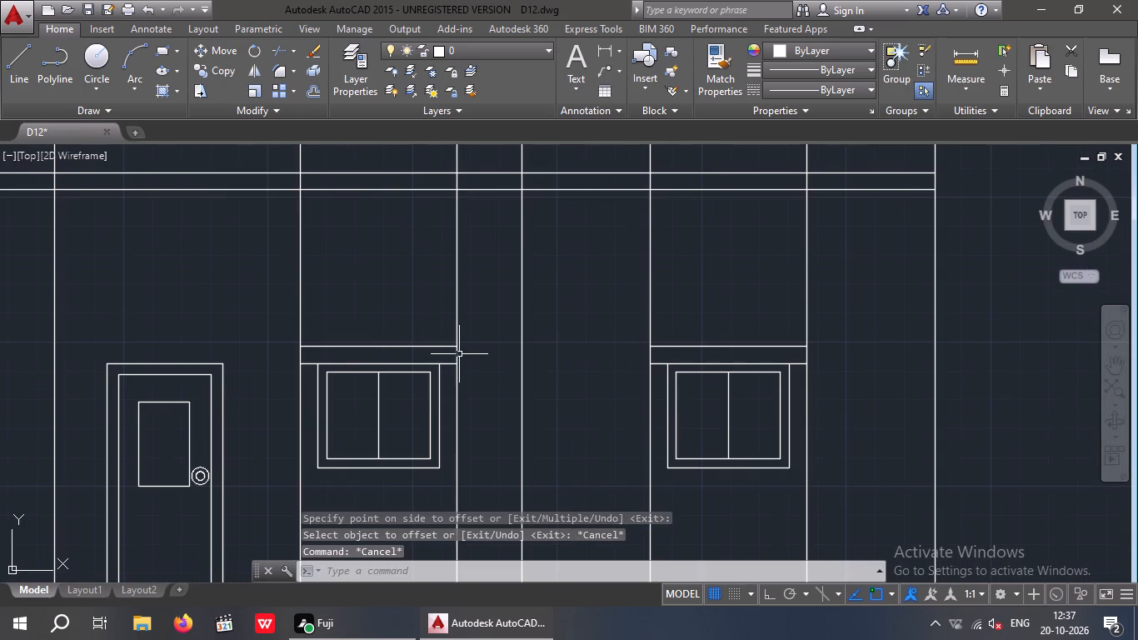
# Trim both vertical construction lines above the projection of the elevation window beside the door.
pyautogui.write('TR')
pyautogui.press('space')
pyautogui.press('space')
pyautogui.scroll(1, 472, 311)
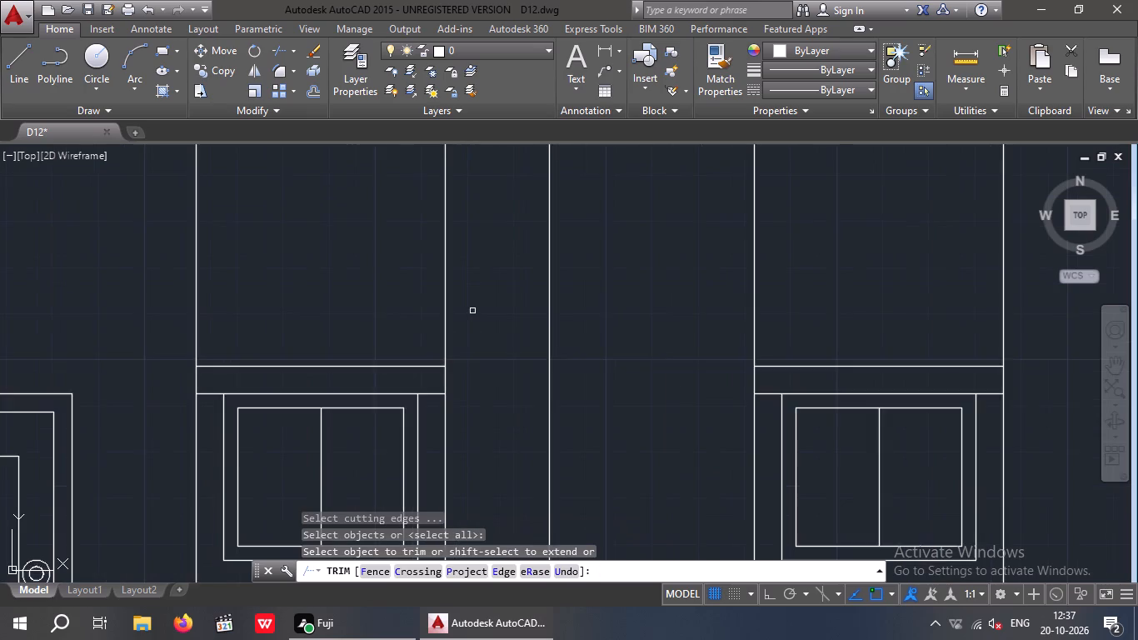
pyautogui.scroll(1, 472, 311)
pyautogui.moveTo(497, 278); pyautogui.dragTo(351, 295)
pyautogui.click(0, 299)
# Trim both vertical construction lines above the projection of the elevation's car parking window.
pyautogui.scroll(-2, 71, 277)
pyautogui.scroll(-4, 337, 292)
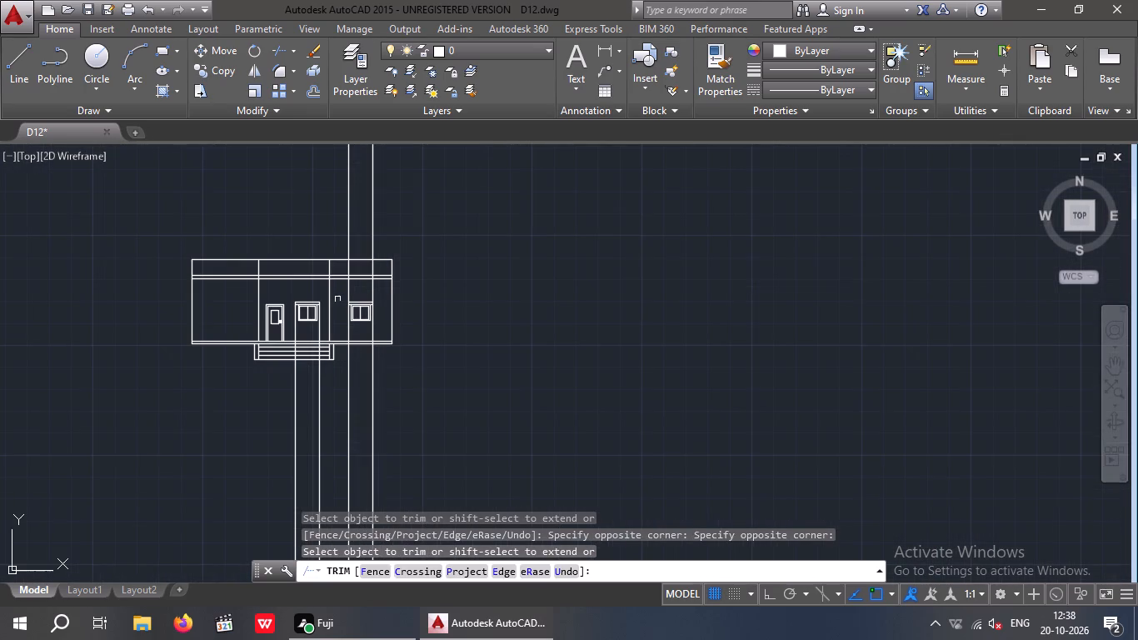
pyautogui.scroll(5, 355, 289)
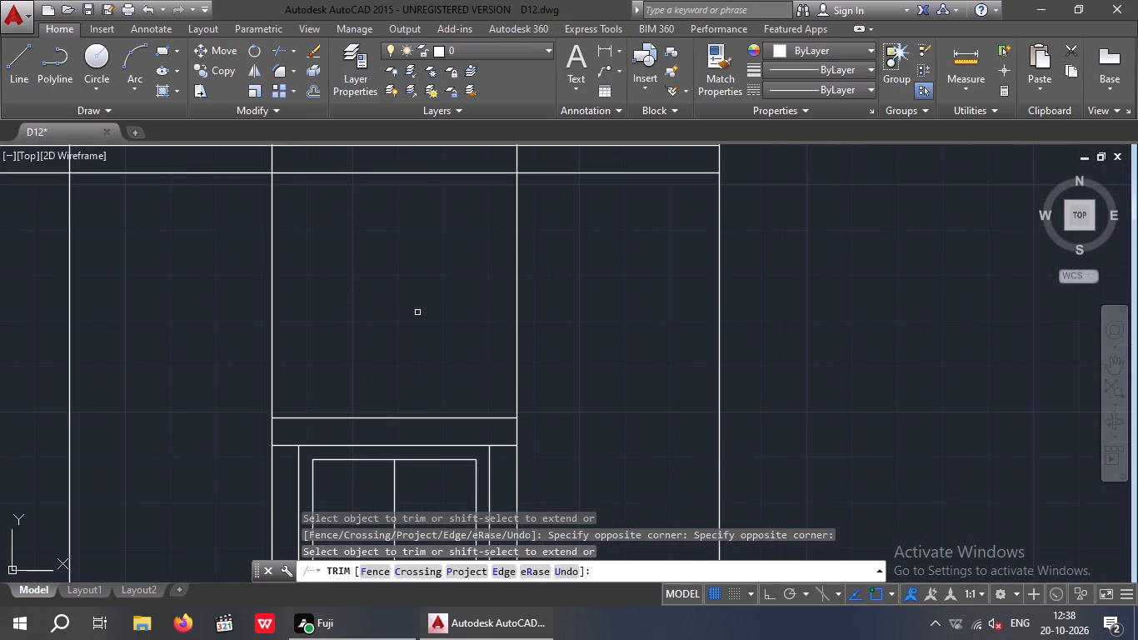
pyautogui.scroll(1, 417, 312)
pyautogui.moveTo(621, 287); pyautogui.dragTo(222, 387)
pyautogui.click(101, 392)
pyautogui.scroll(-3, 173, 362)
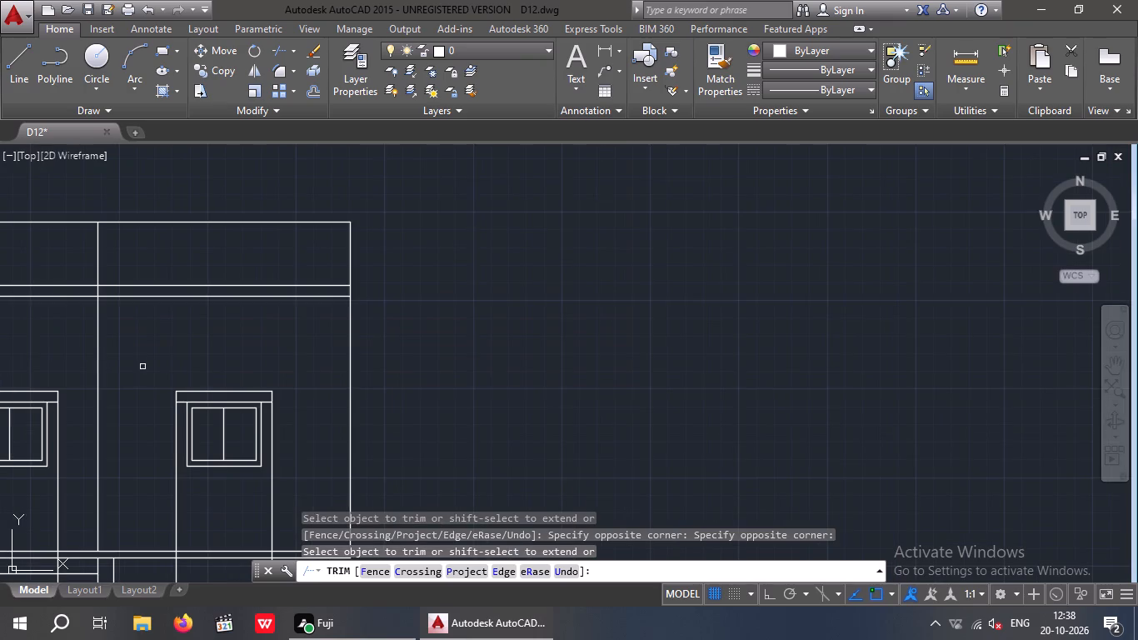
# Trim both vertical construction lines below the projection of the elevation window beside the door.
pyautogui.moveTo(143, 360); pyautogui.dragTo(496, 291, button='middle')
pyautogui.scroll(-2, 478, 276)
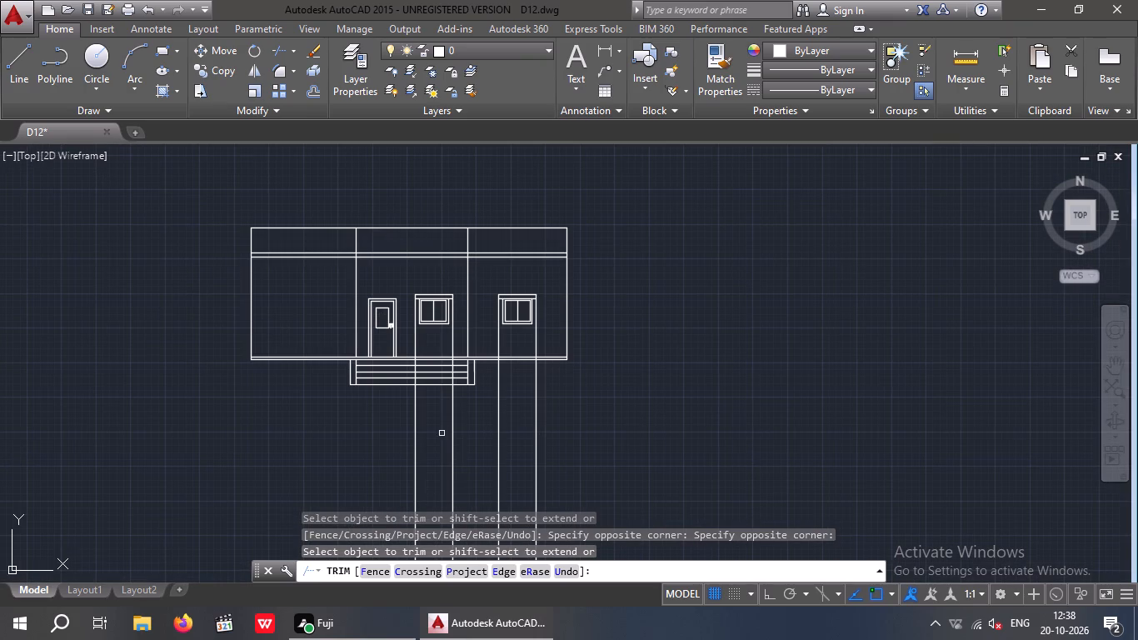
pyautogui.scroll(2, 450, 424)
pyautogui.moveTo(452, 427); pyautogui.dragTo(470, 637, button='middle')
pyautogui.scroll(2, 453, 463)
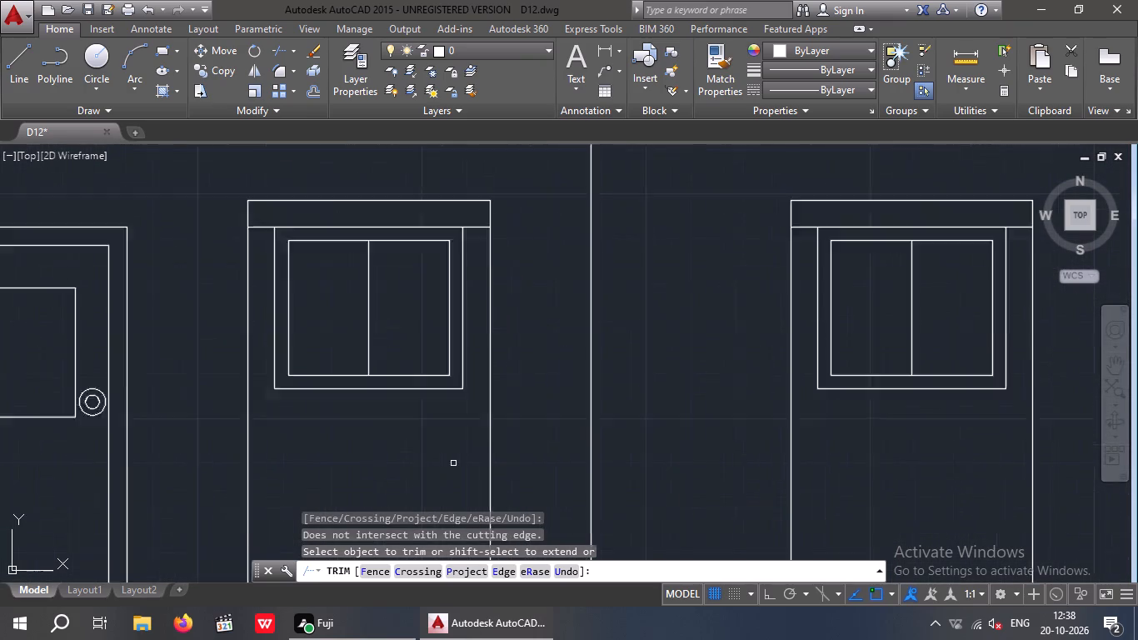
pyautogui.scroll(1, 453, 463)
pyautogui.moveTo(542, 412); pyautogui.dragTo(314, 482)
pyautogui.click(48, 467)
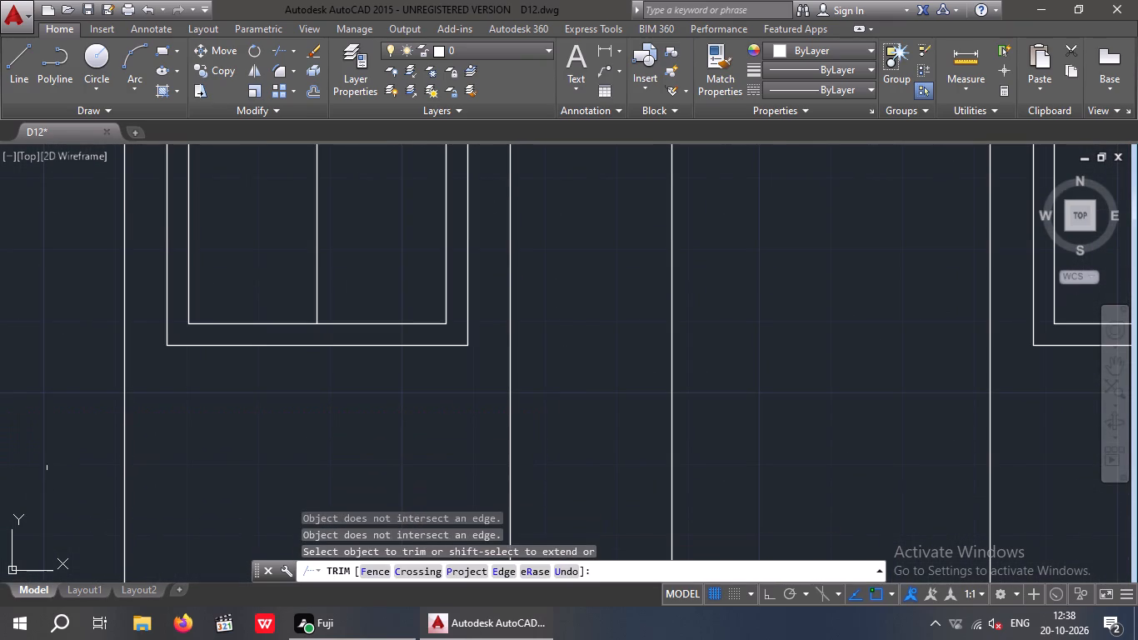
pyautogui.scroll(-1, 122, 465)
pyautogui.moveTo(390, 442); pyautogui.dragTo(388, 442)
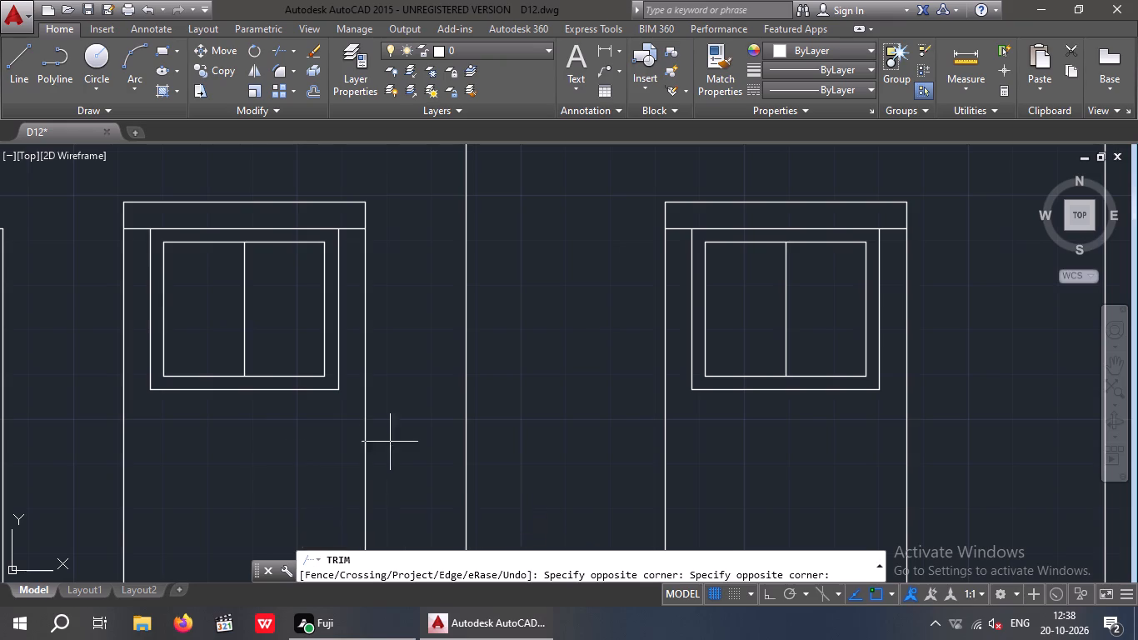
pyautogui.moveTo(388, 442); pyautogui.dragTo(201, 495)
pyautogui.click(37, 504)
# Trim both construction lines below the car parking window's projection and end the Trim command.
pyautogui.moveTo(939, 441); pyautogui.dragTo(786, 479)
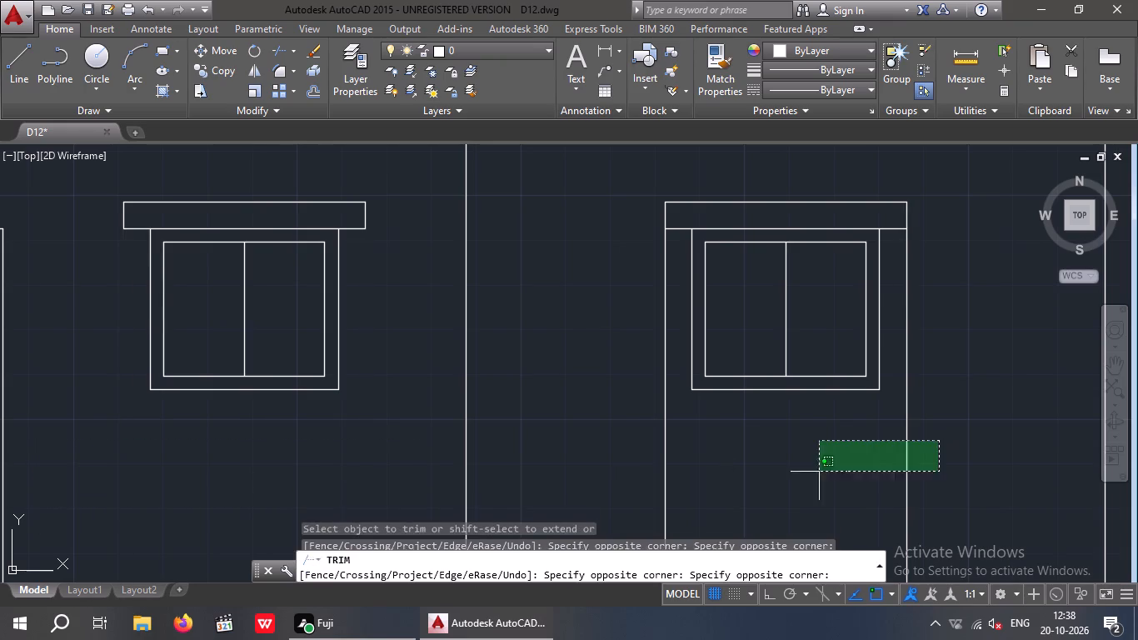
pyautogui.moveTo(786, 479); pyautogui.dragTo(735, 488)
pyautogui.click(604, 507)
pyautogui.scroll(-4, 642, 422)
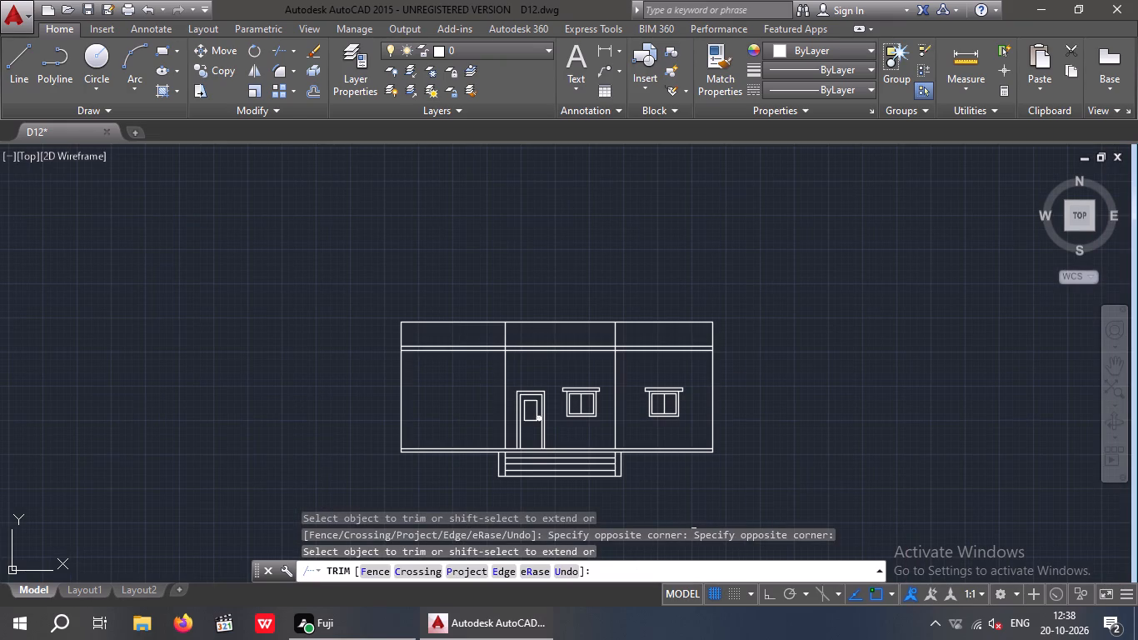
pyautogui.middleClick(693, 526)
pyautogui.scroll(4, 621, 394)
pyautogui.press('Escape')
pyautogui.press('Escape')
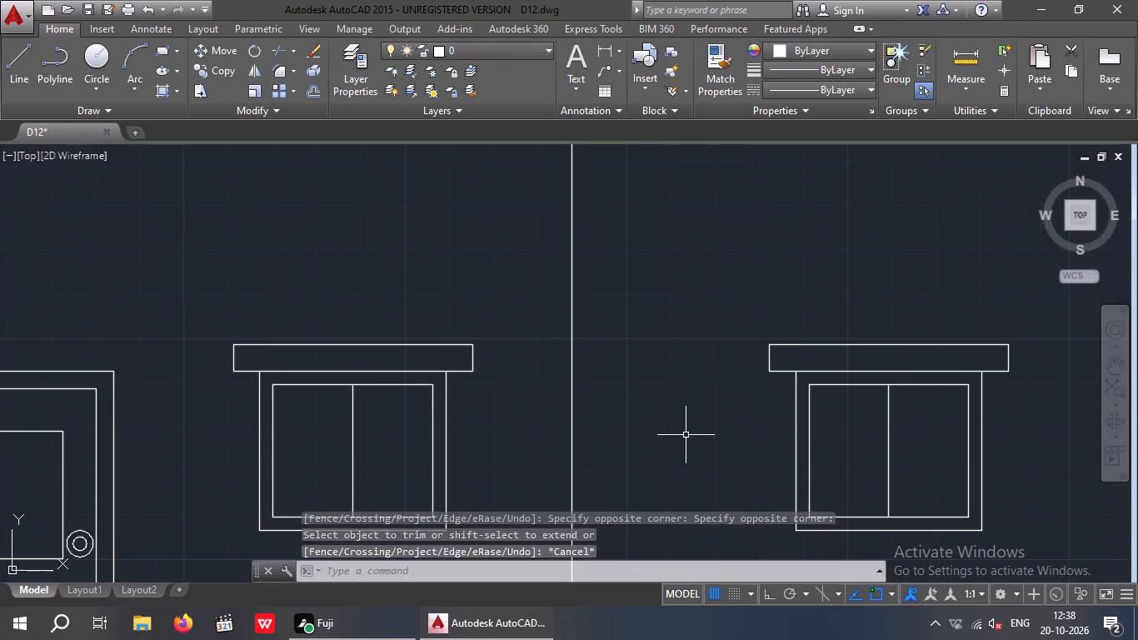
# Check with a linear dimension how far the projection beside the door overhangs its window frame's left edge, without placing the dimension.
pyautogui.scroll(-2, 688, 433)
pyautogui.moveTo(686, 461); pyautogui.dragTo(685, 424, button='middle')
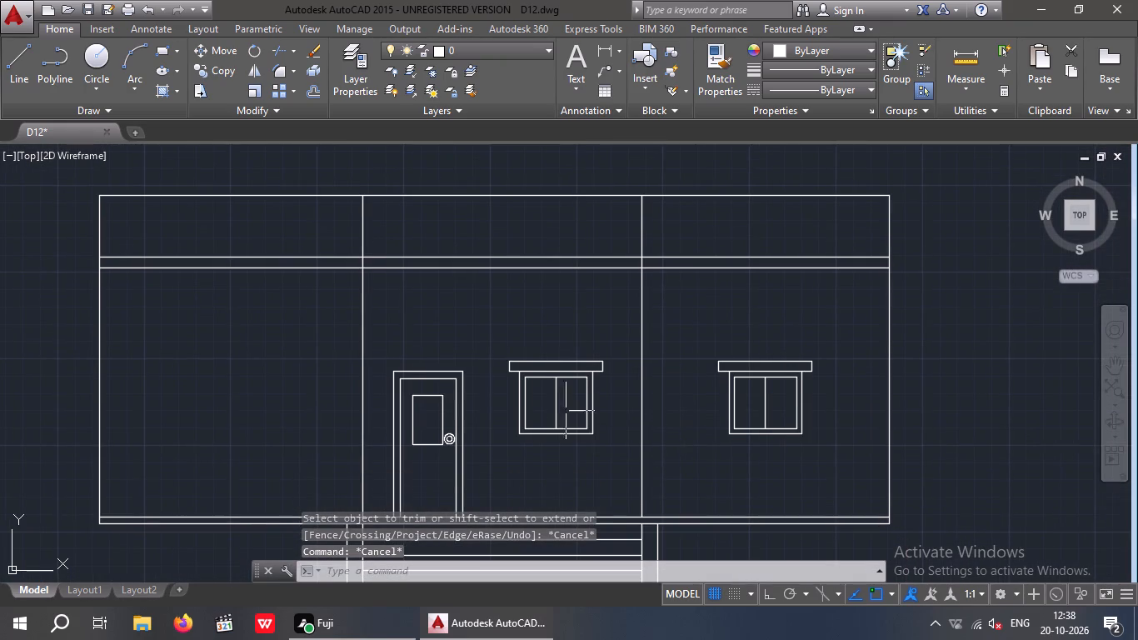
pyautogui.scroll(3, 494, 371)
pyautogui.moveTo(540, 379); pyautogui.dragTo(407, 367, button='middle')
pyautogui.scroll(-1, 414, 362)
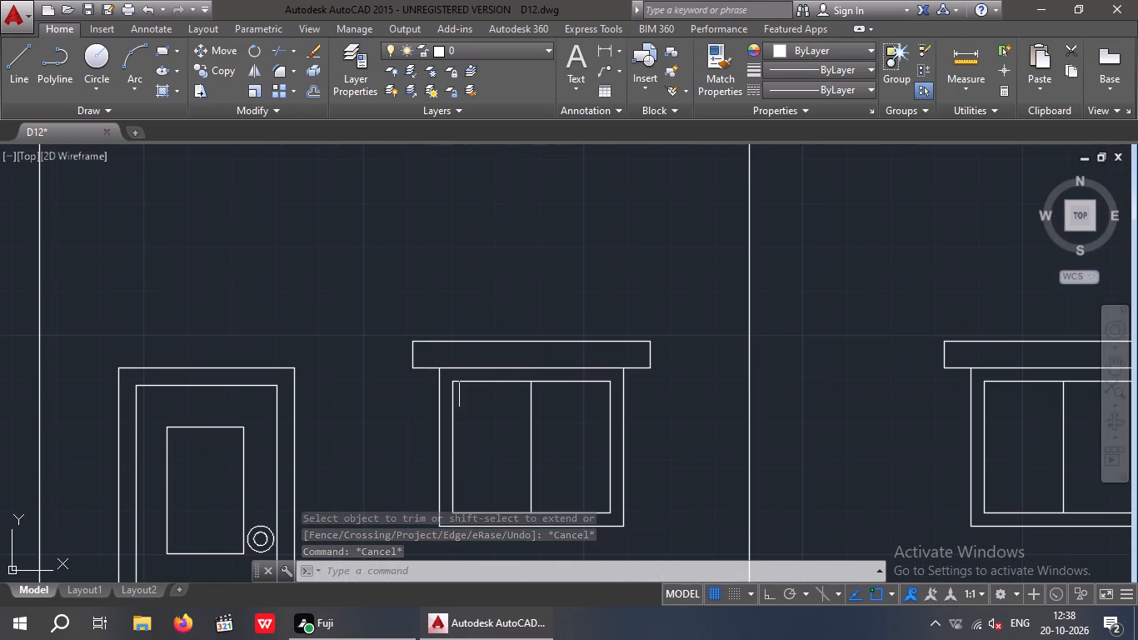
pyautogui.click(601, 52)
pyautogui.scroll(2, 418, 390)
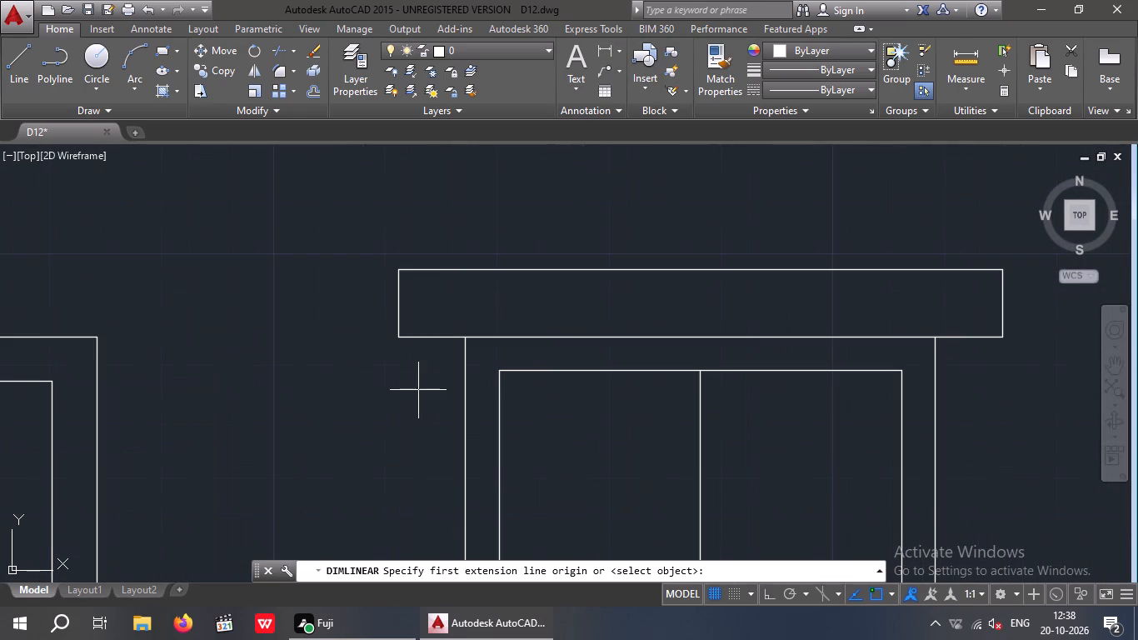
pyautogui.click(397, 337)
pyautogui.moveTo(465, 338); pyautogui.dragTo(465, 357)
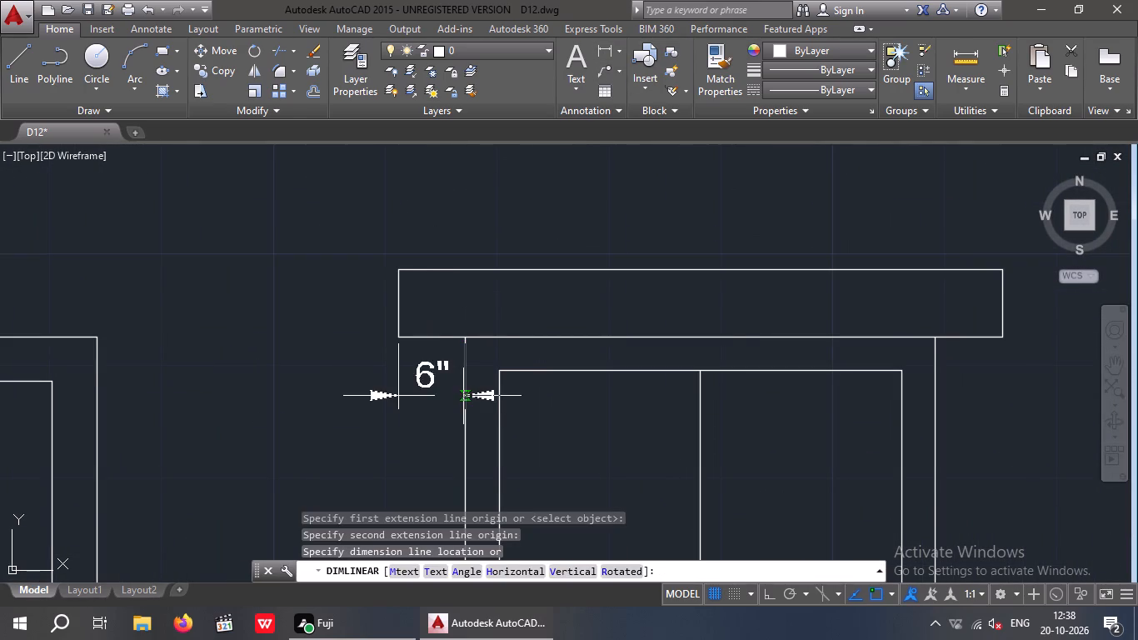
pyautogui.press('Escape')
# With Ortho on, draw a horizontal line from the lower-left corner of the projection beside the door to the elevation's left outer wall, continuing 1'6" beyond it.
pyautogui.scroll(-3, 375, 396)
pyautogui.moveTo(391, 443); pyautogui.dragTo(427, 402, button='middle')
pyautogui.scroll(-1, 432, 409)
pyautogui.moveTo(451, 432); pyautogui.dragTo(502, 413, button='middle')
pyautogui.scroll(-1, 511, 415)
pyautogui.moveTo(490, 476); pyautogui.dragTo(556, 423, button='middle')
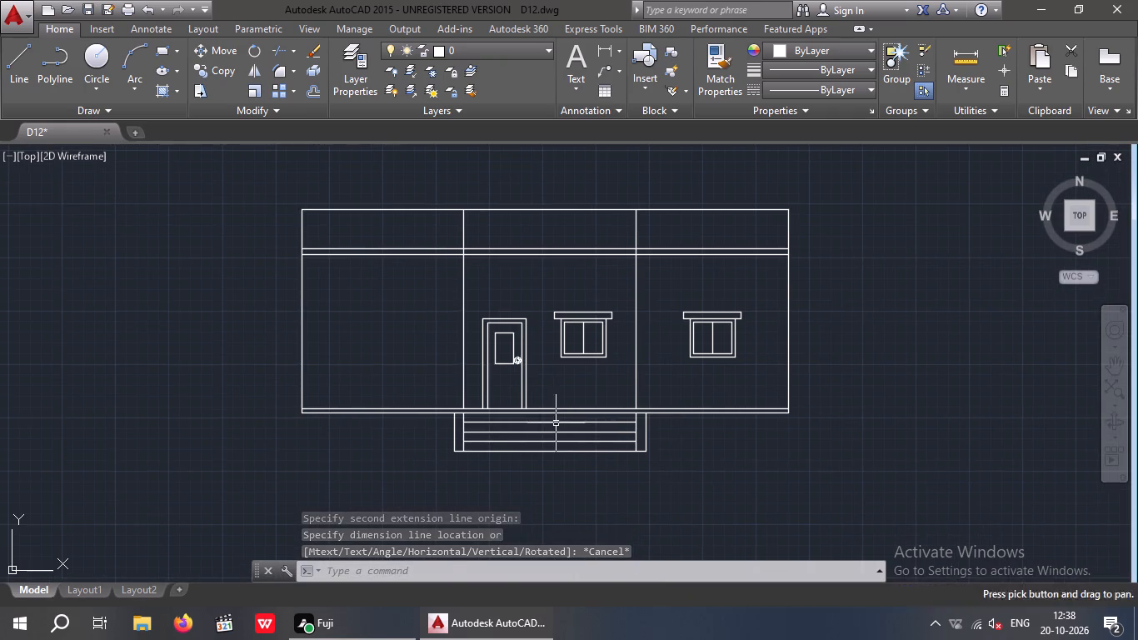
pyautogui.moveTo(364, 461); pyautogui.dragTo(442, 510, button='middle')
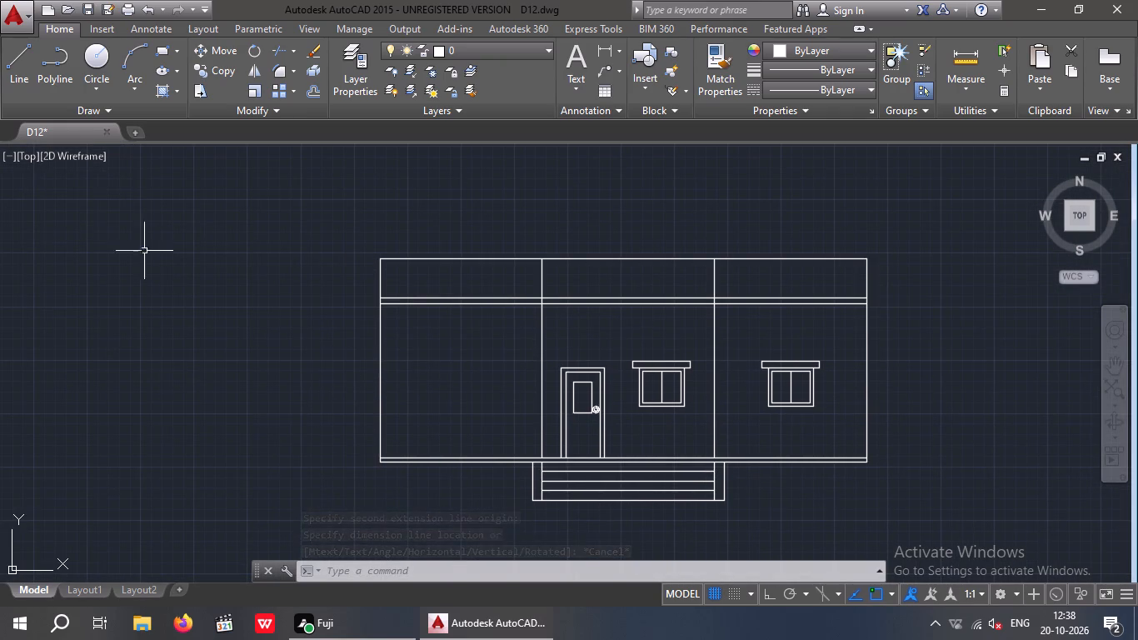
pyautogui.click(9, 53)
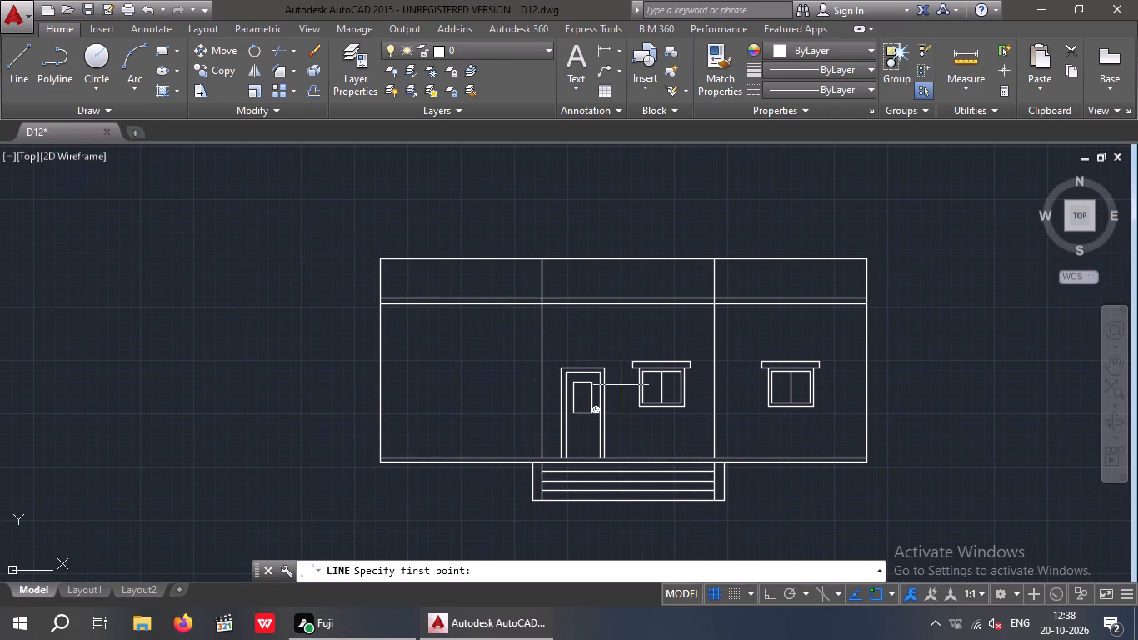
pyautogui.scroll(2, 624, 379)
pyautogui.moveTo(646, 354); pyautogui.dragTo(626, 357)
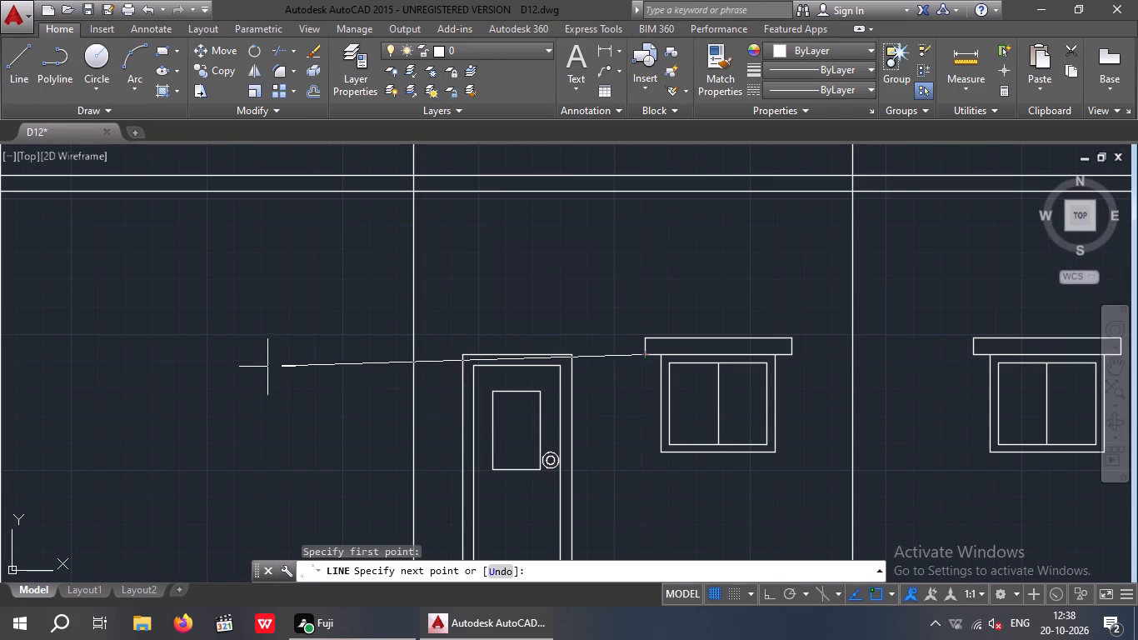
pyautogui.click(771, 597)
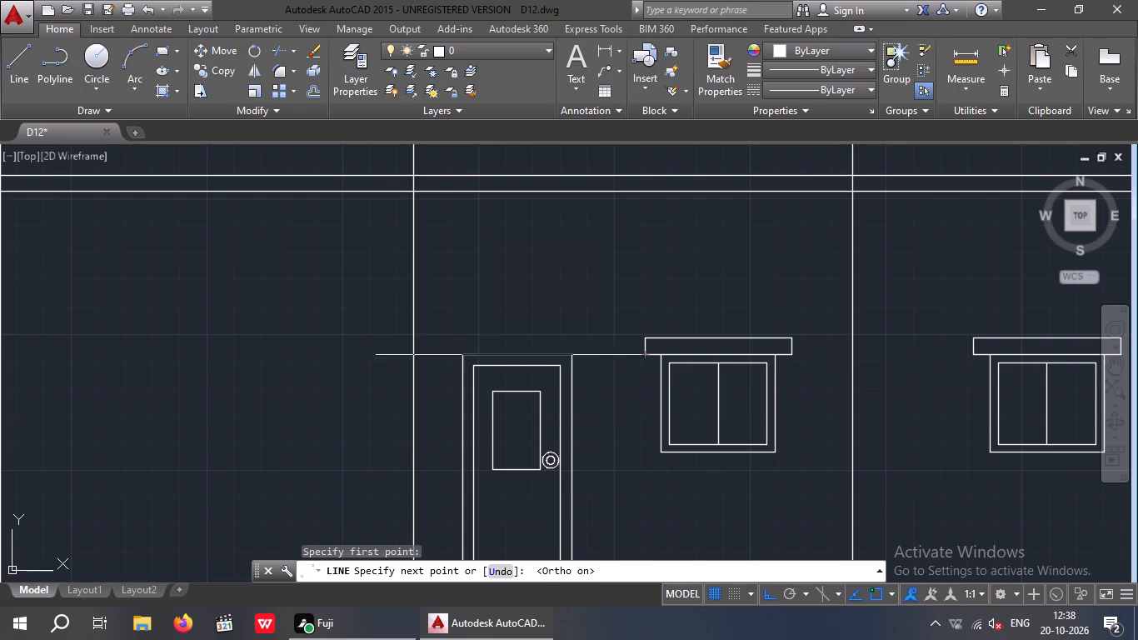
pyautogui.moveTo(110, 343); pyautogui.dragTo(475, 357, button='middle')
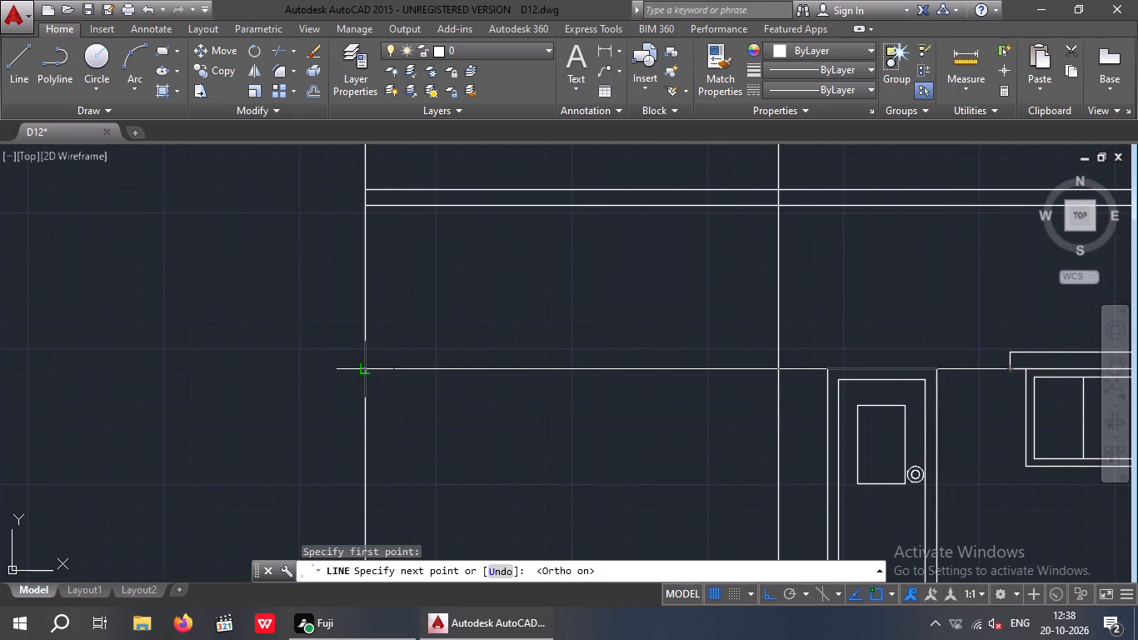
pyautogui.click(365, 372)
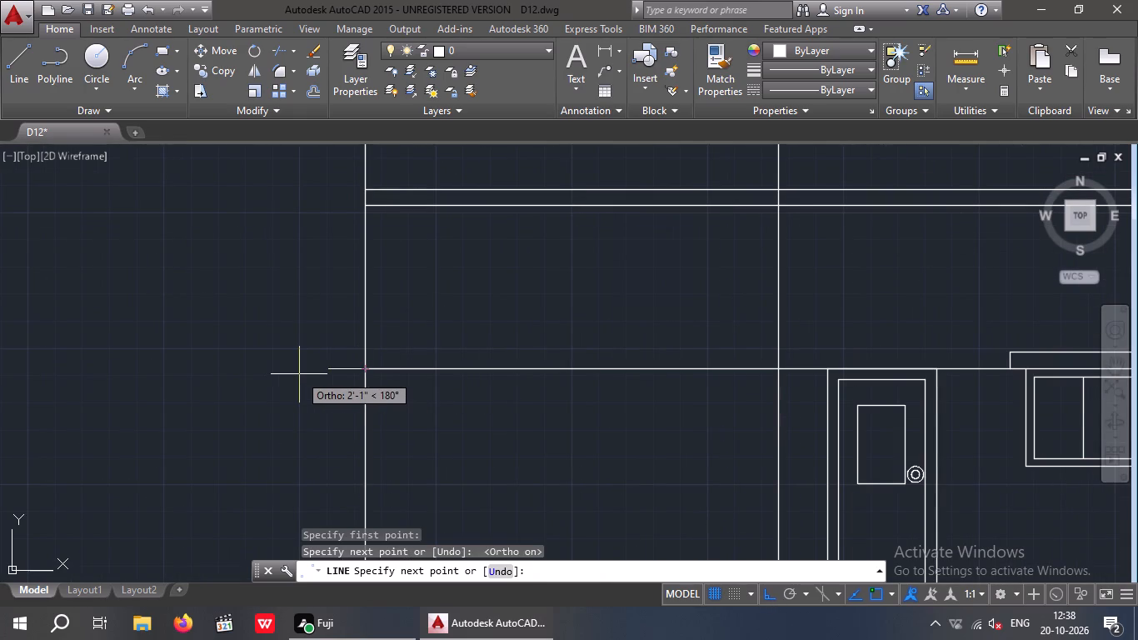
pyautogui.press('1')
pyautogui.press("'")
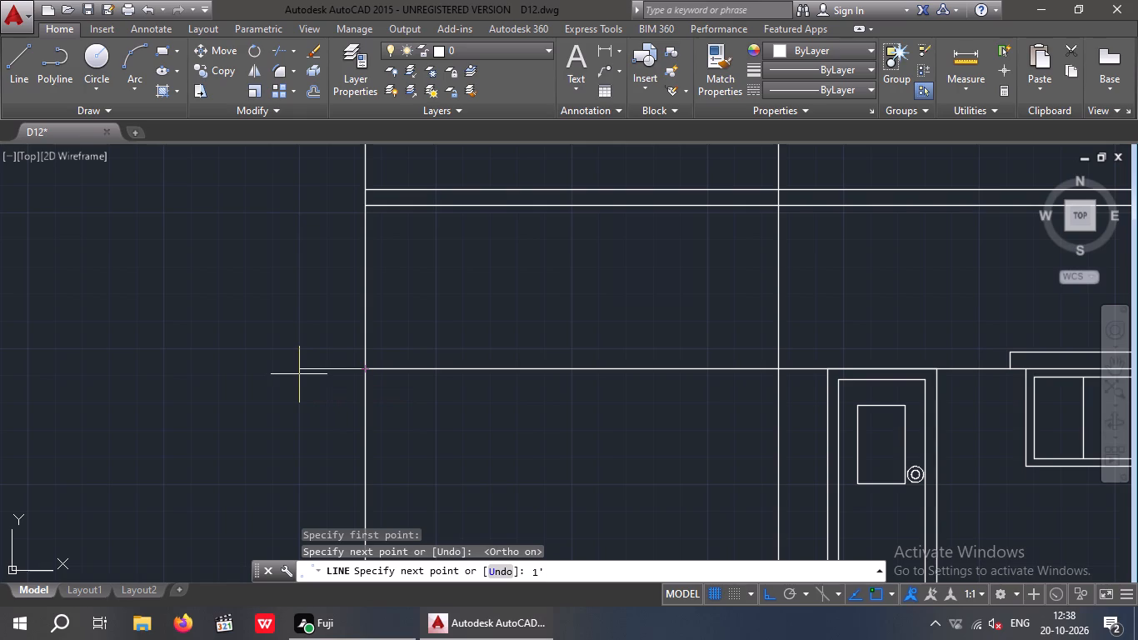
pyautogui.press('6')
pyautogui.hotkey('shift', '"')
pyautogui.press('Return')
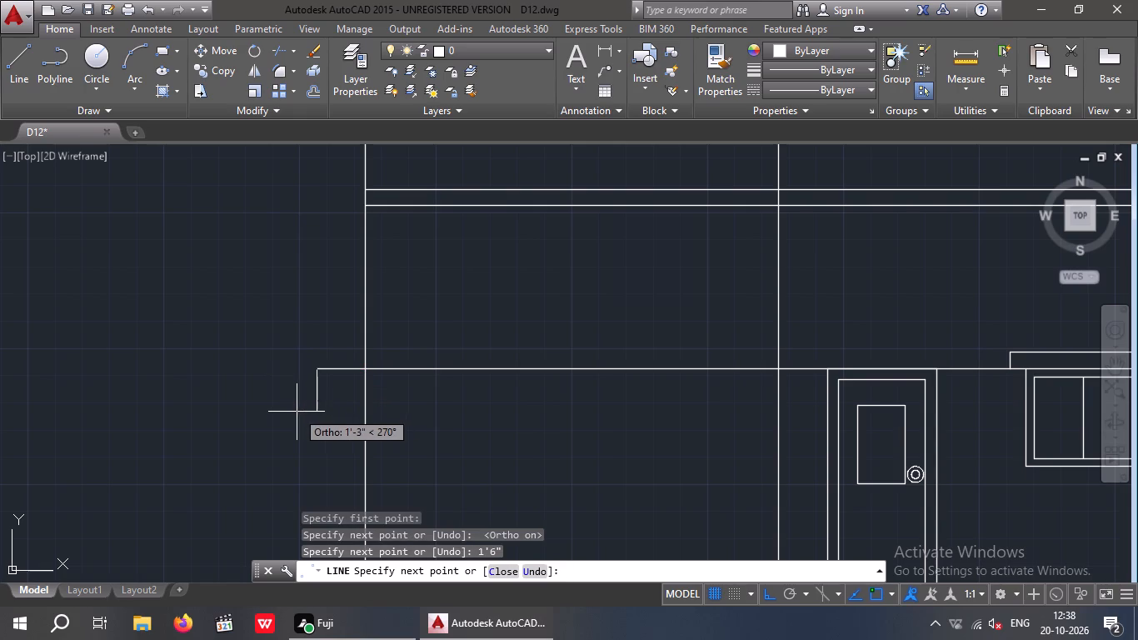
pyautogui.press('Escape')
# Erase the long helper segment between the left outer wall and the projection beside the door.
pyautogui.moveTo(507, 407); pyautogui.dragTo(501, 377)
pyautogui.click(477, 313)
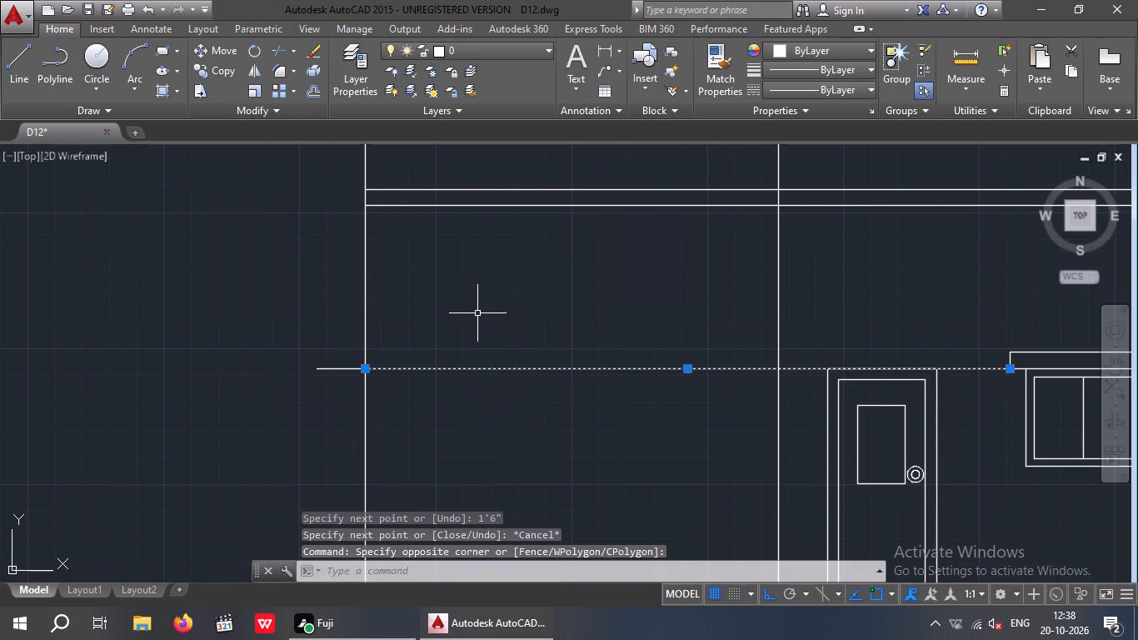
pyautogui.press('Delete')
# Offset the 1'6" line outside the elevation's left outer wall 6" upward.
pyautogui.scroll(-1, 448, 348)
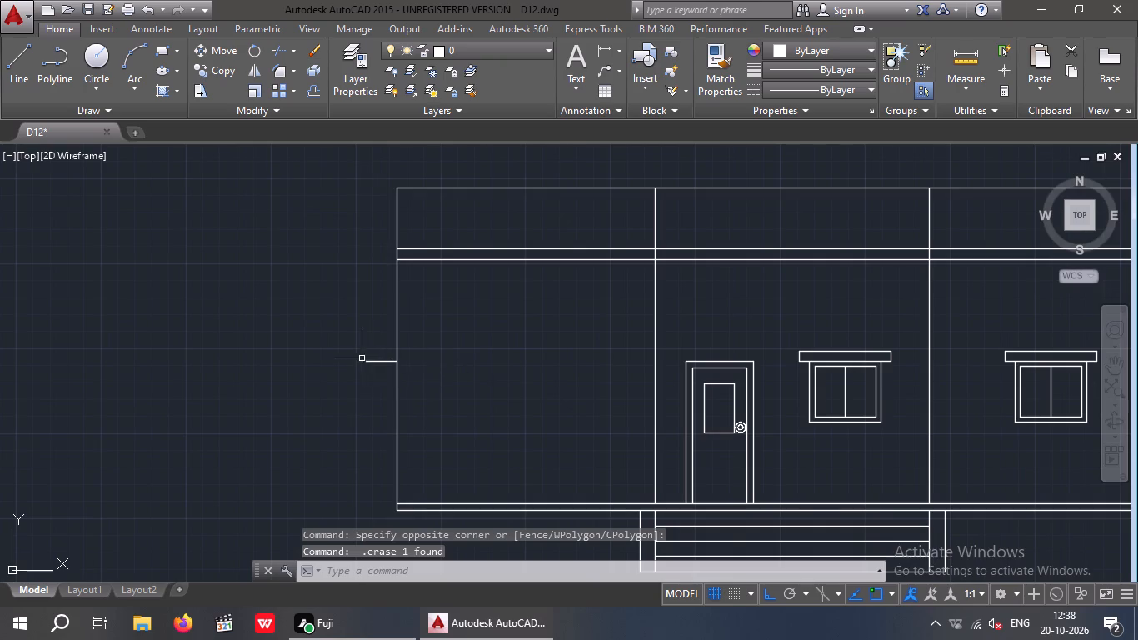
pyautogui.scroll(2, 362, 358)
pyautogui.press('o')
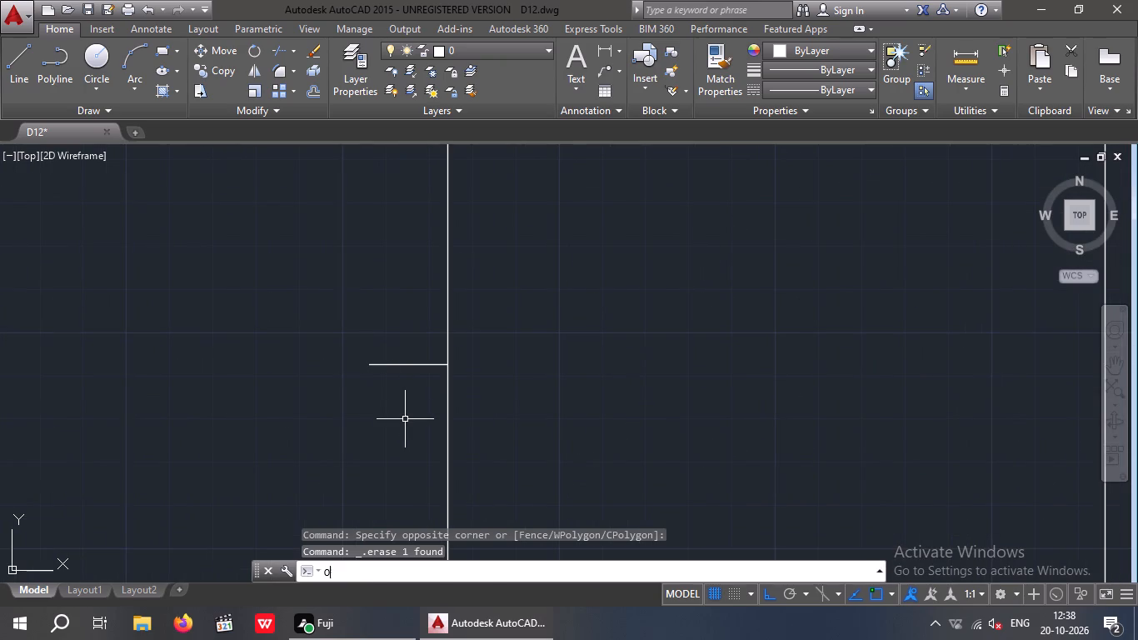
pyautogui.press('Return')
pyautogui.press('6')
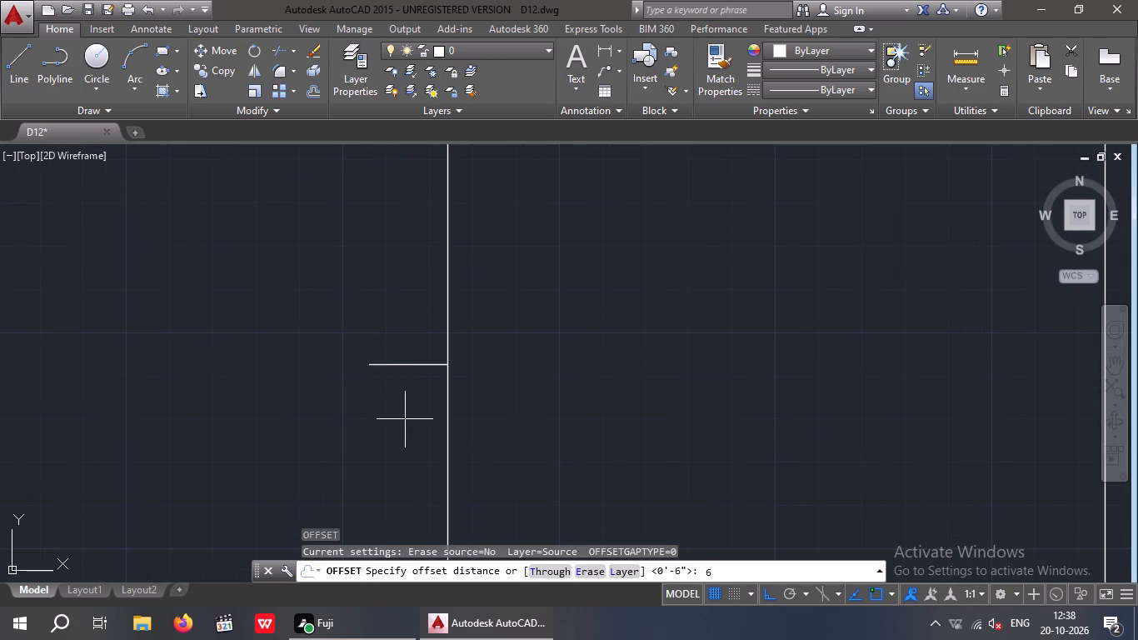
pyautogui.hotkey('shift', '"')
pyautogui.press('Return')
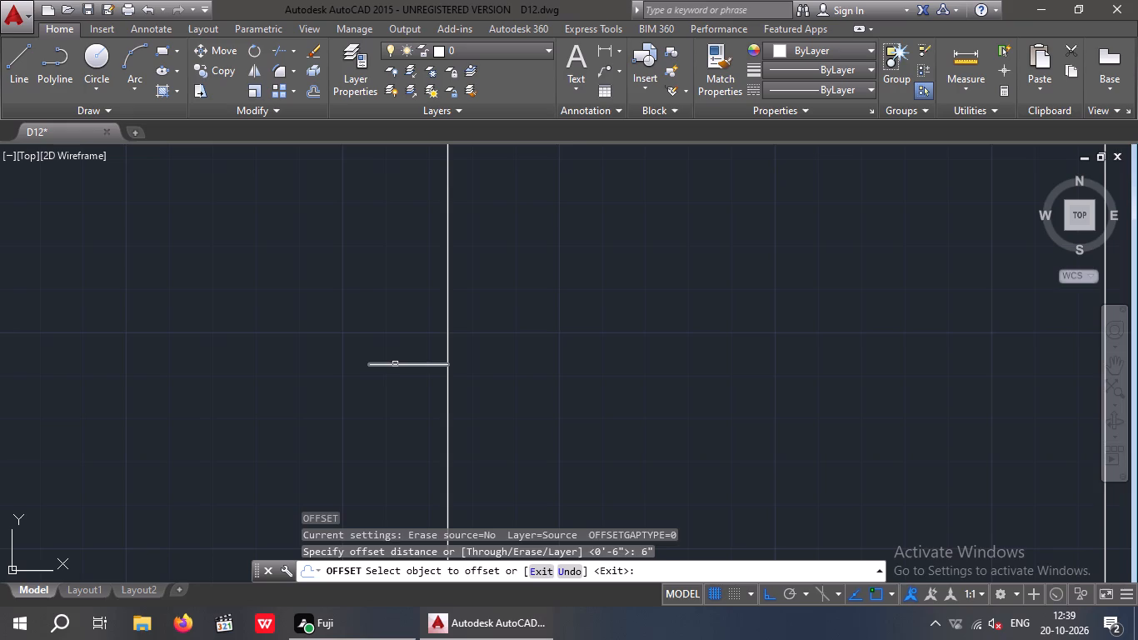
pyautogui.moveTo(395, 364); pyautogui.dragTo(399, 349)
pyautogui.click(410, 302)
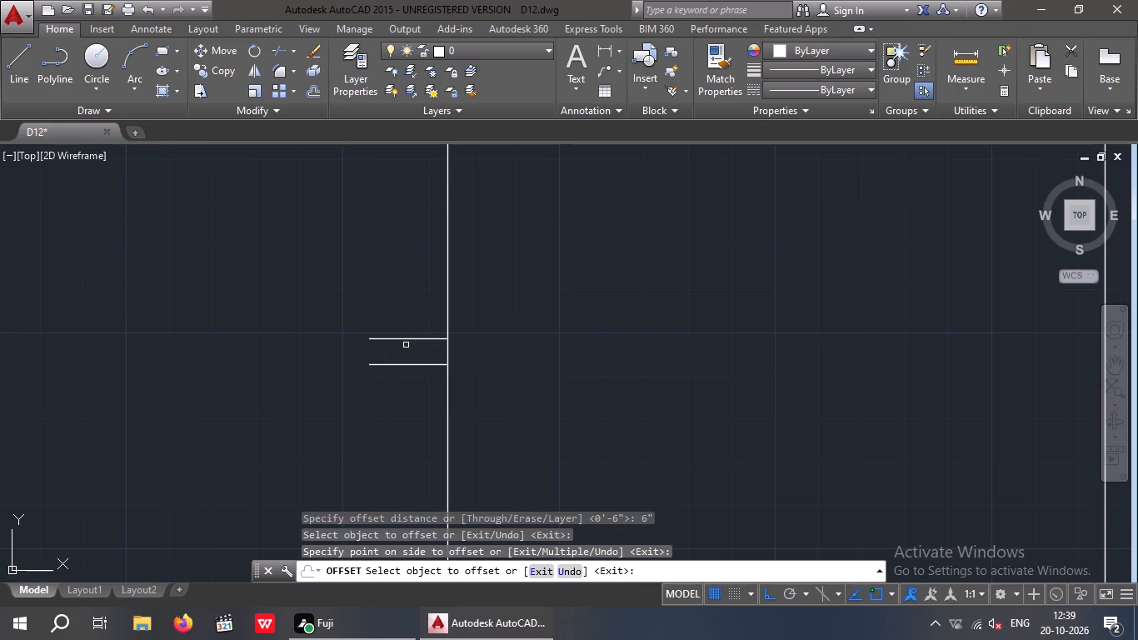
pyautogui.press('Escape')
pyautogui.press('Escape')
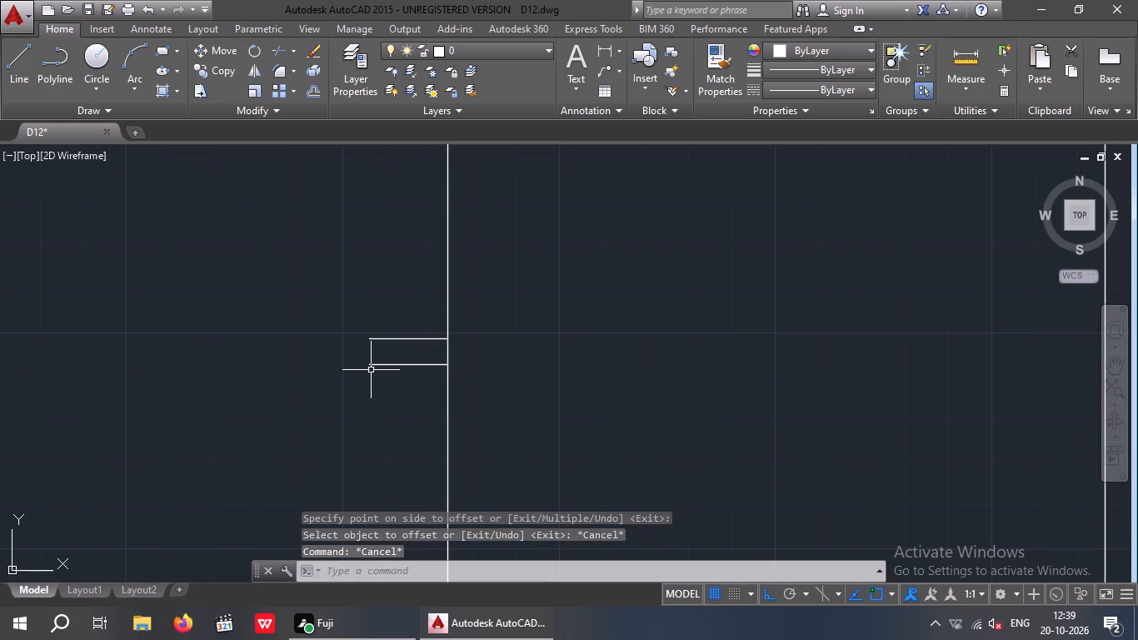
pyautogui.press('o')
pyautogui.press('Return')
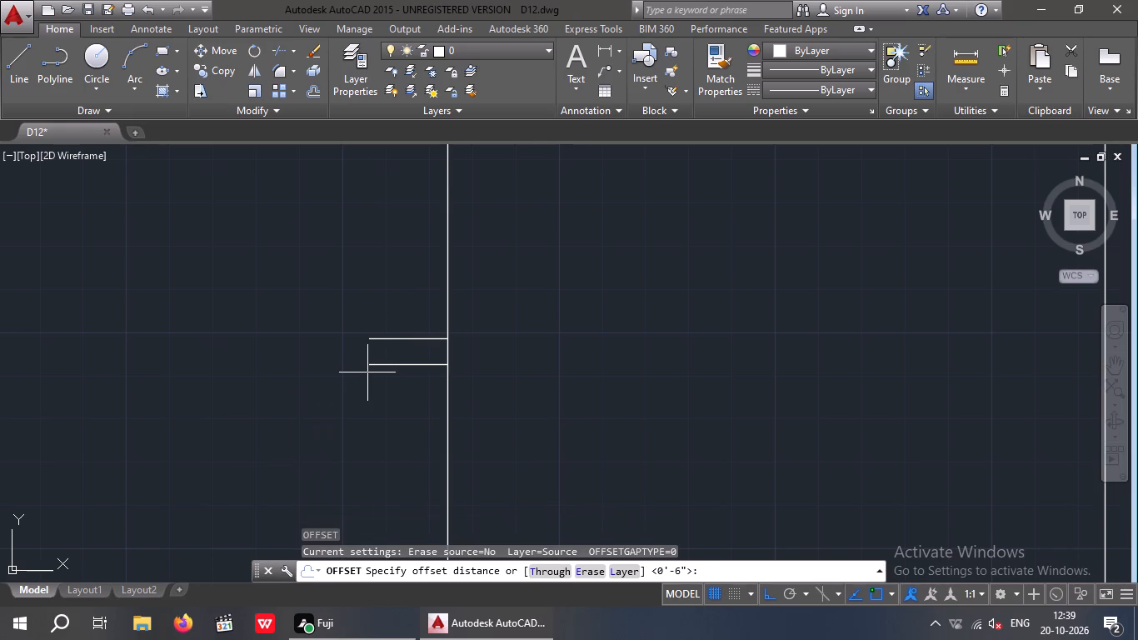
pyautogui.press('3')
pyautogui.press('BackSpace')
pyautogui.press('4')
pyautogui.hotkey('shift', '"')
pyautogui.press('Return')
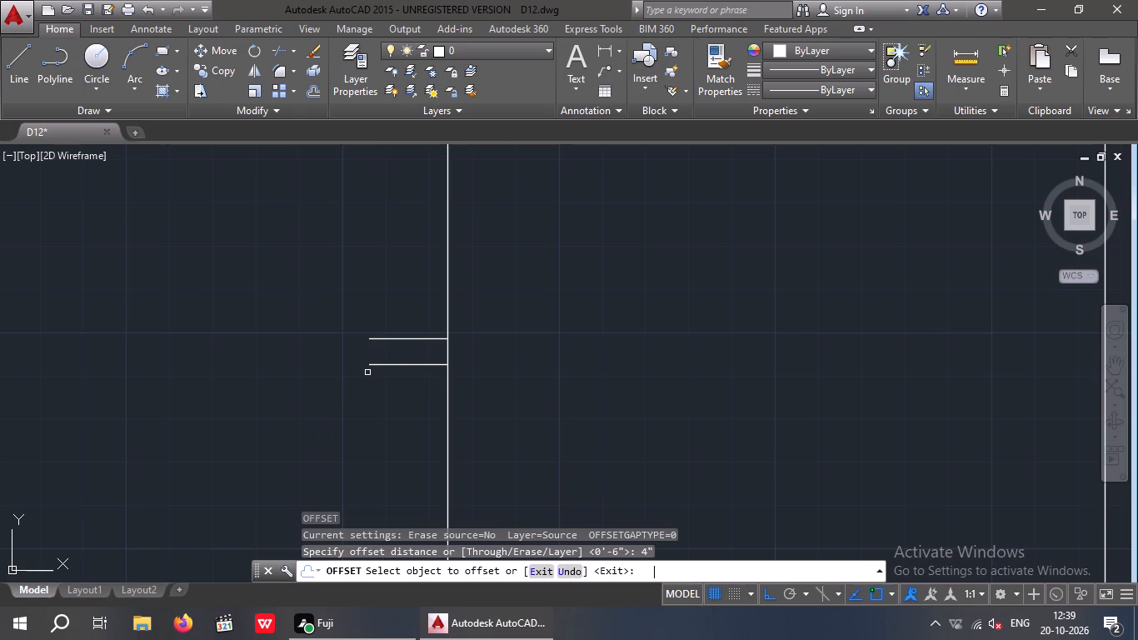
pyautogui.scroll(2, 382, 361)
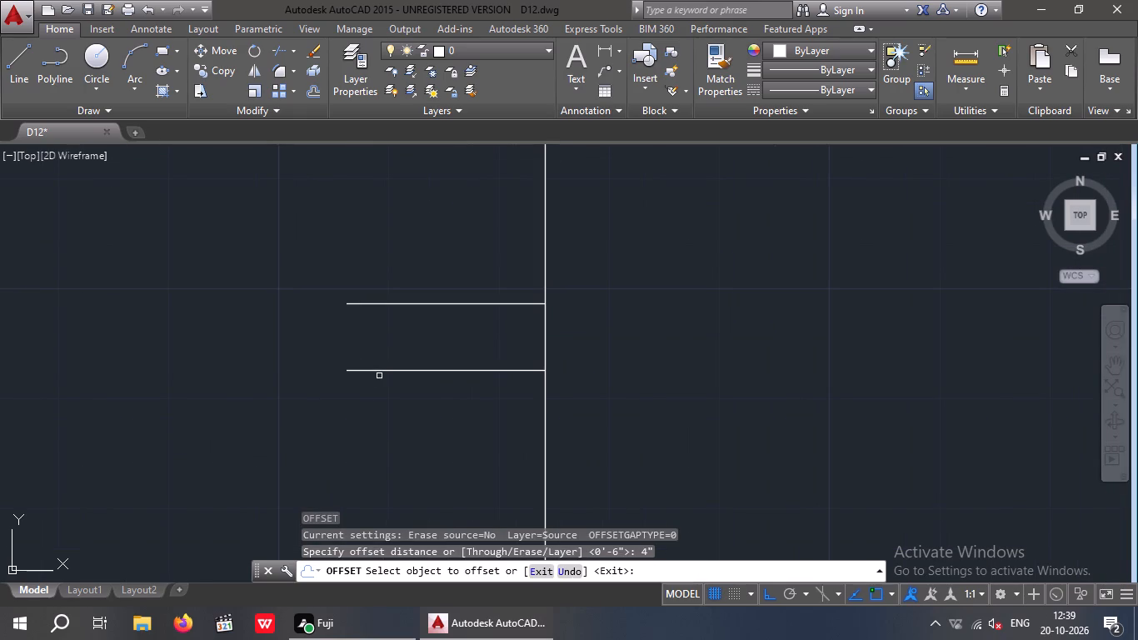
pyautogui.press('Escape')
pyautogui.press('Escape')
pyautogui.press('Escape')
# Draw a 4" vertical line upward from the outer end of the lower 1'6" line outside the left outer wall.
pyautogui.press('l')
pyautogui.press('Return')
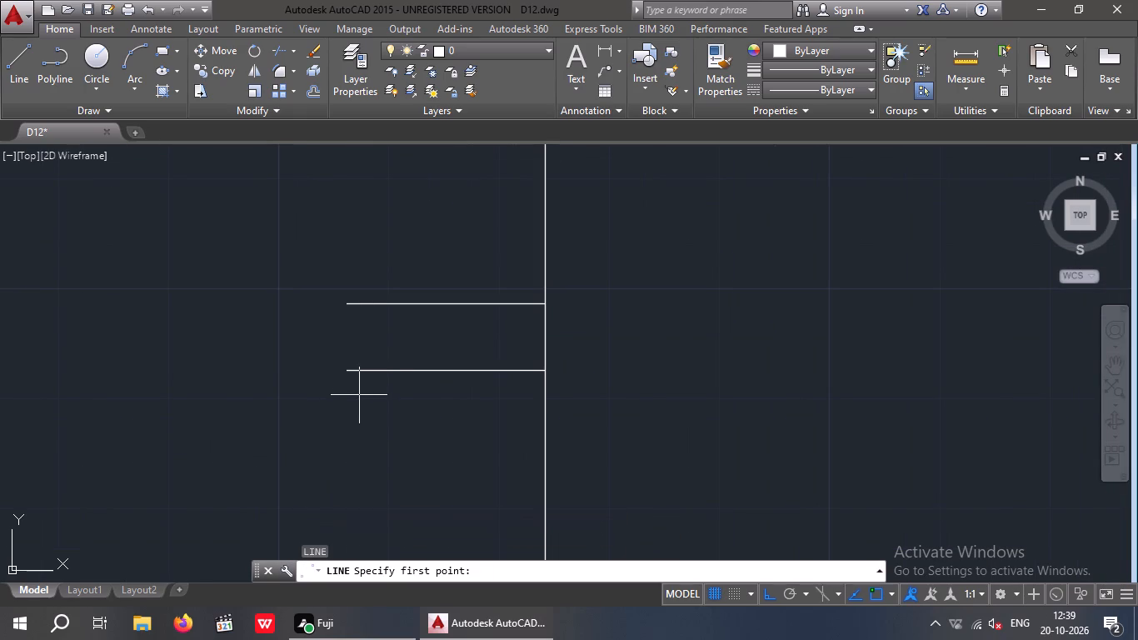
pyautogui.moveTo(347, 370); pyautogui.dragTo(352, 351)
pyautogui.press('4')
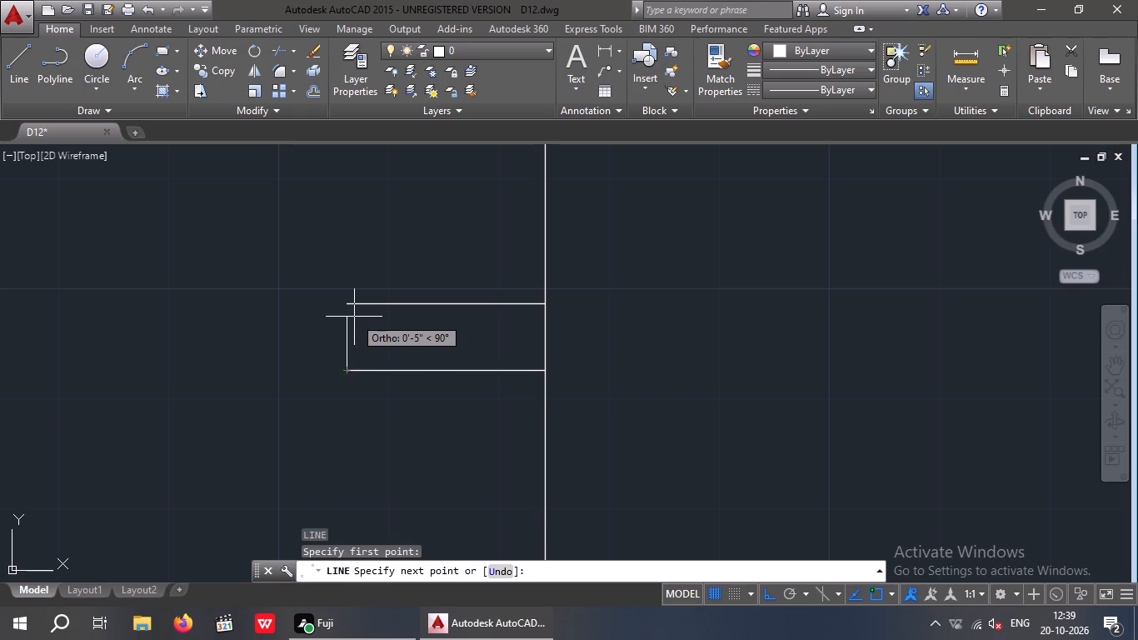
pyautogui.hotkey('shift', '"')
pyautogui.press('Return')
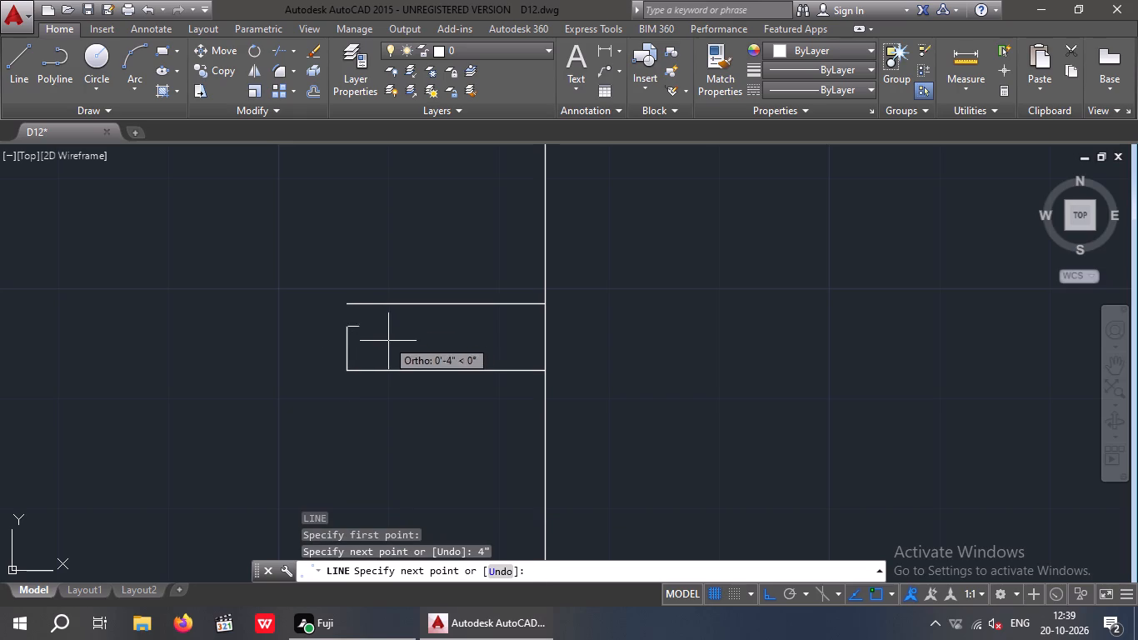
pyautogui.press('Escape')
pyautogui.press('Escape')
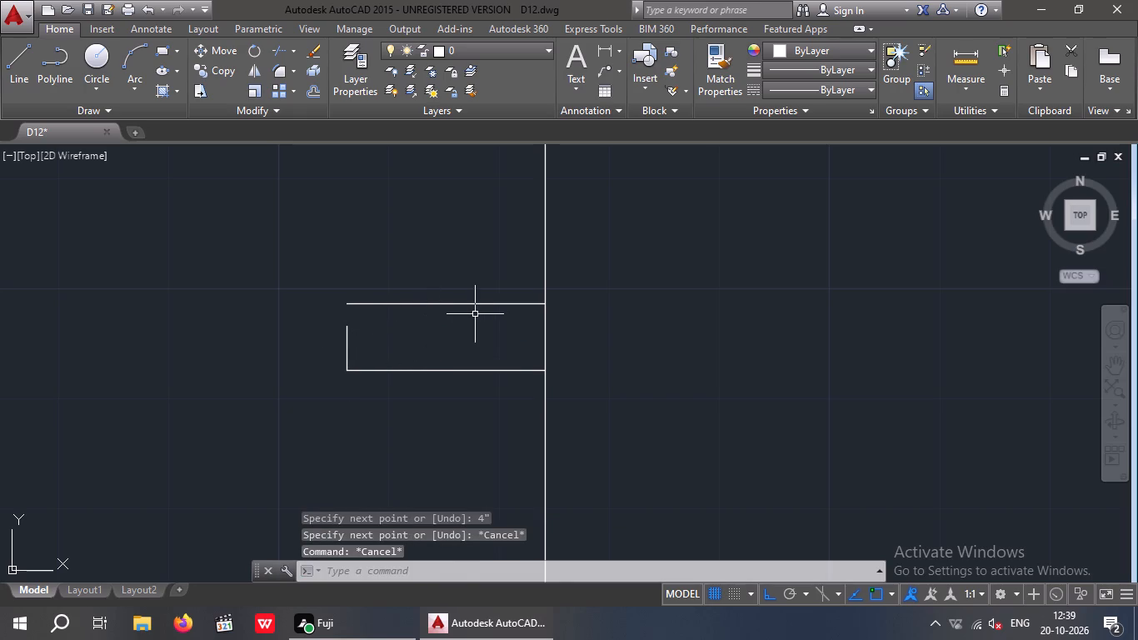
# Erase the upper 1'6" horizontal line outside the elevation's left outer wall.
pyautogui.moveTo(477, 317); pyautogui.dragTo(467, 312)
pyautogui.click(439, 276)
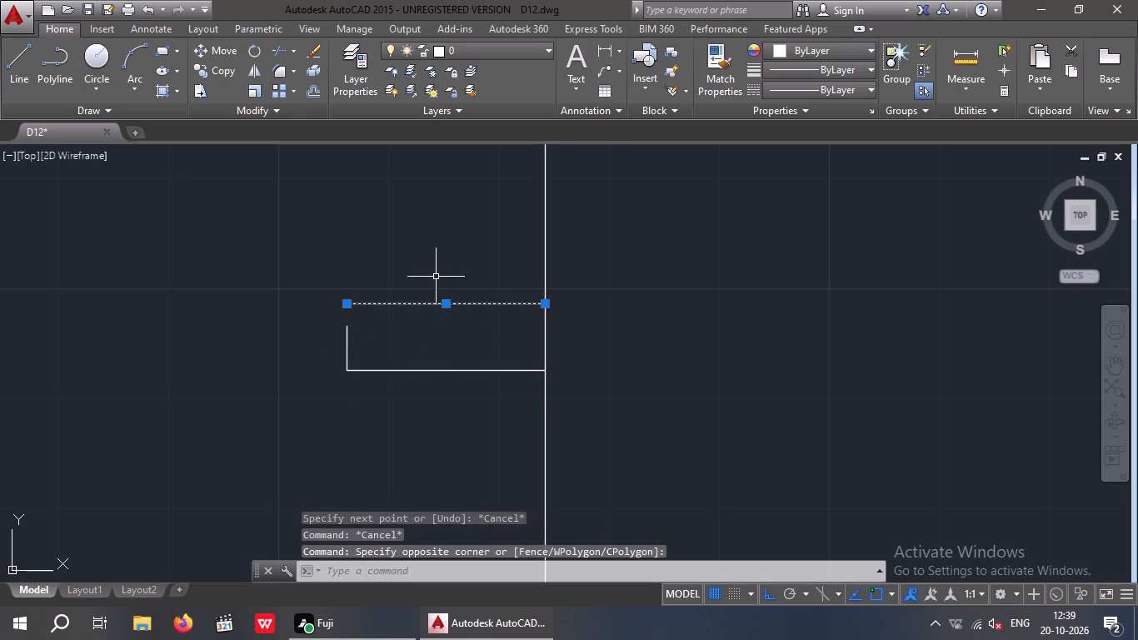
pyautogui.press('Delete')
pyautogui.press('Escape')
pyautogui.press('Escape')
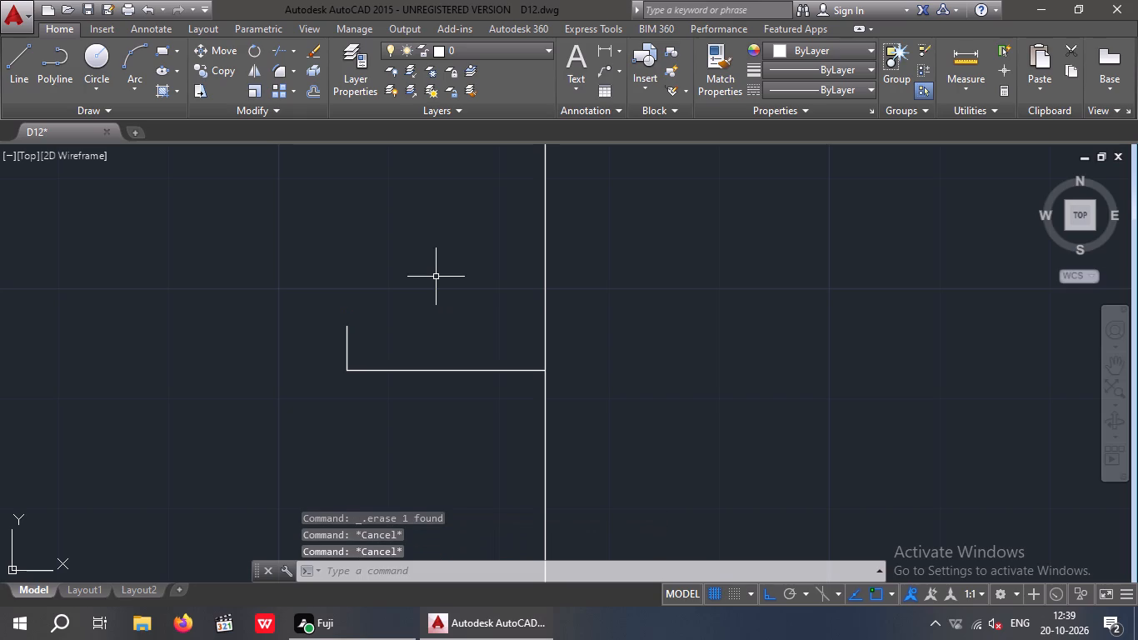
# Draw a 6" vertical helper line up the left outer wall from the inner end of the 1'6" line.
pyautogui.press('l')
pyautogui.press('Return')
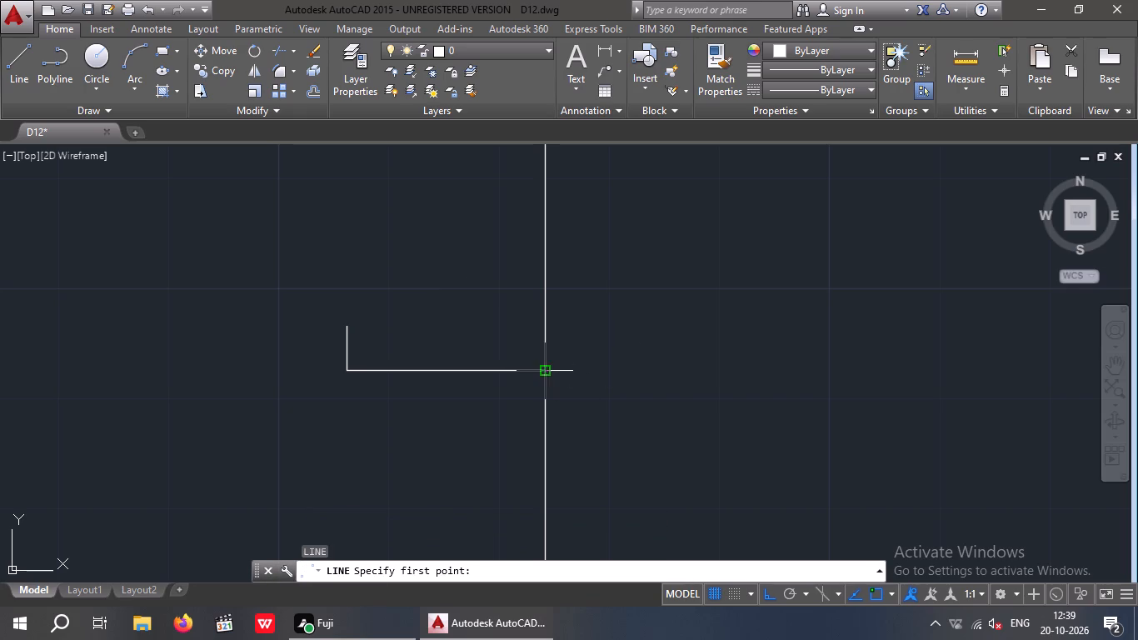
pyautogui.moveTo(544, 372); pyautogui.dragTo(545, 360)
pyautogui.press('6')
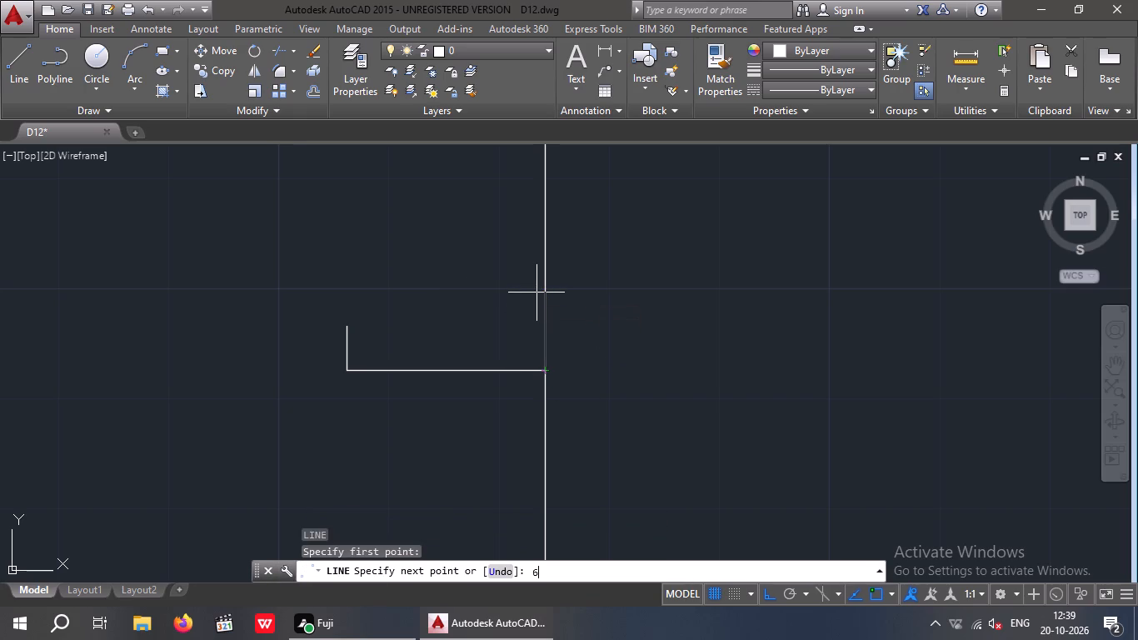
pyautogui.hotkey('shift', '"')
pyautogui.press('Return')
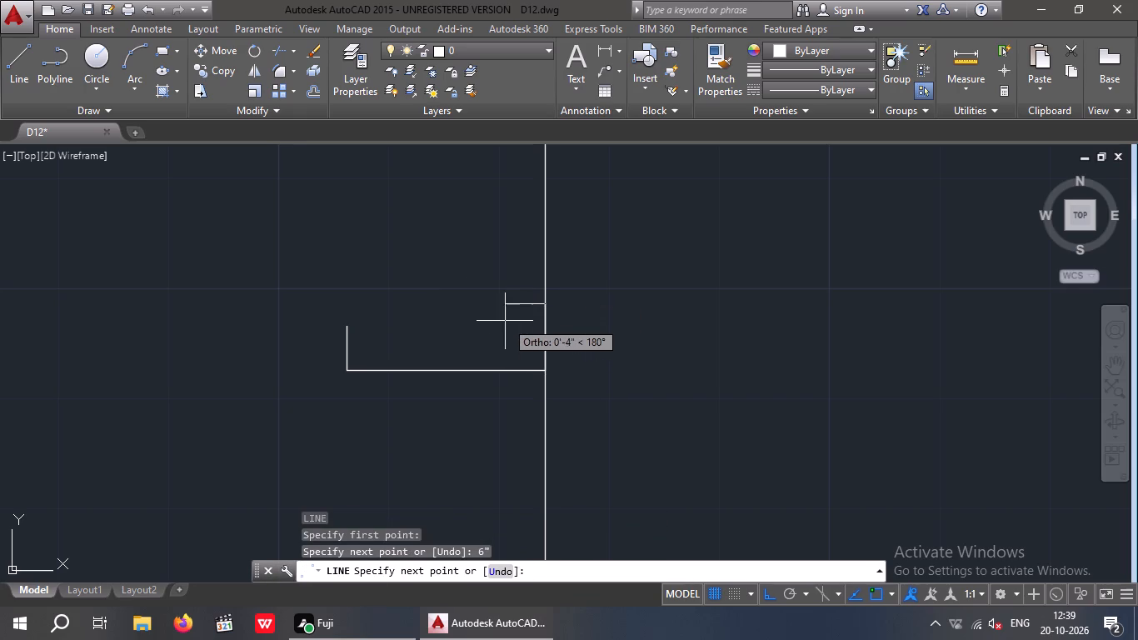
pyautogui.press('Escape')
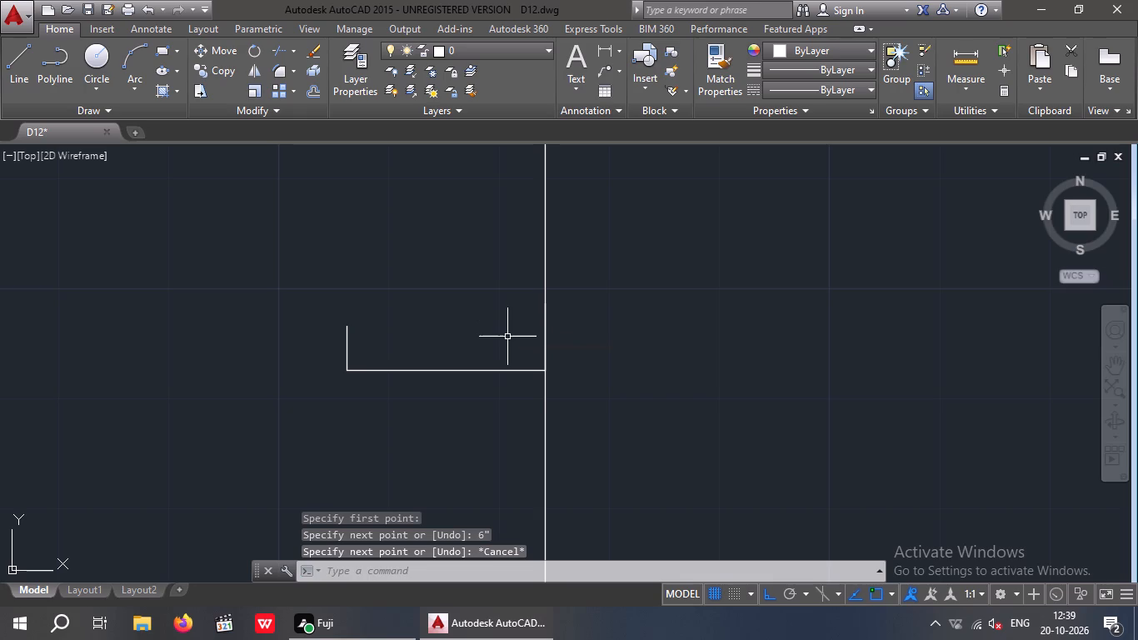
# With Ortho off, draw a sloping line from the top of the 4" edge to the top of the 6" helper line.
pyautogui.press('F8')
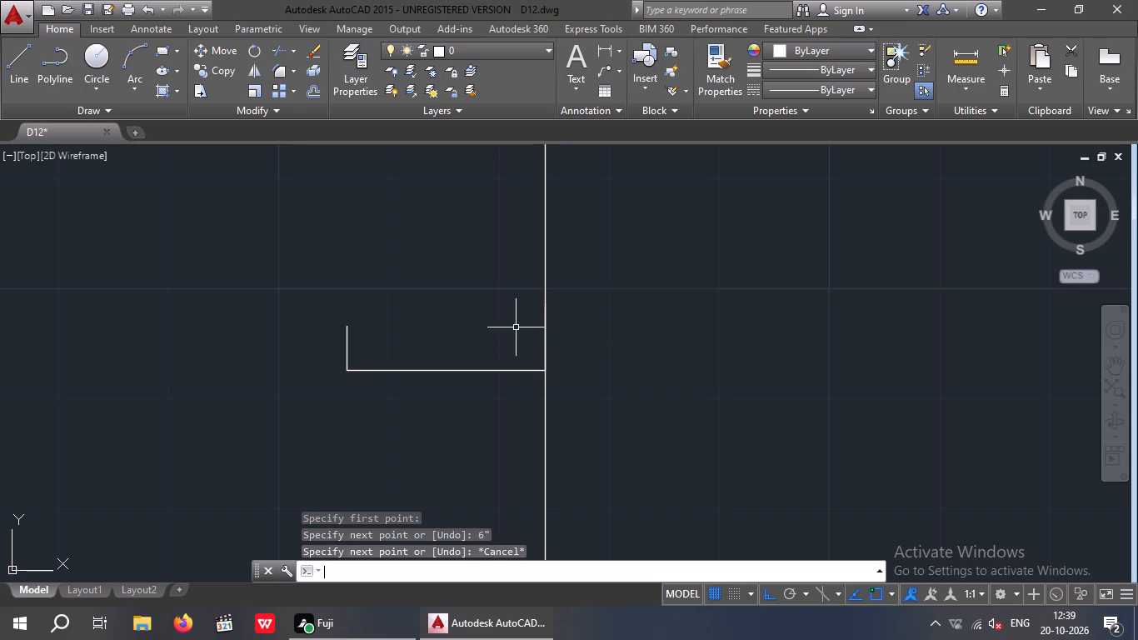
pyautogui.press('l')
pyautogui.press('Return')
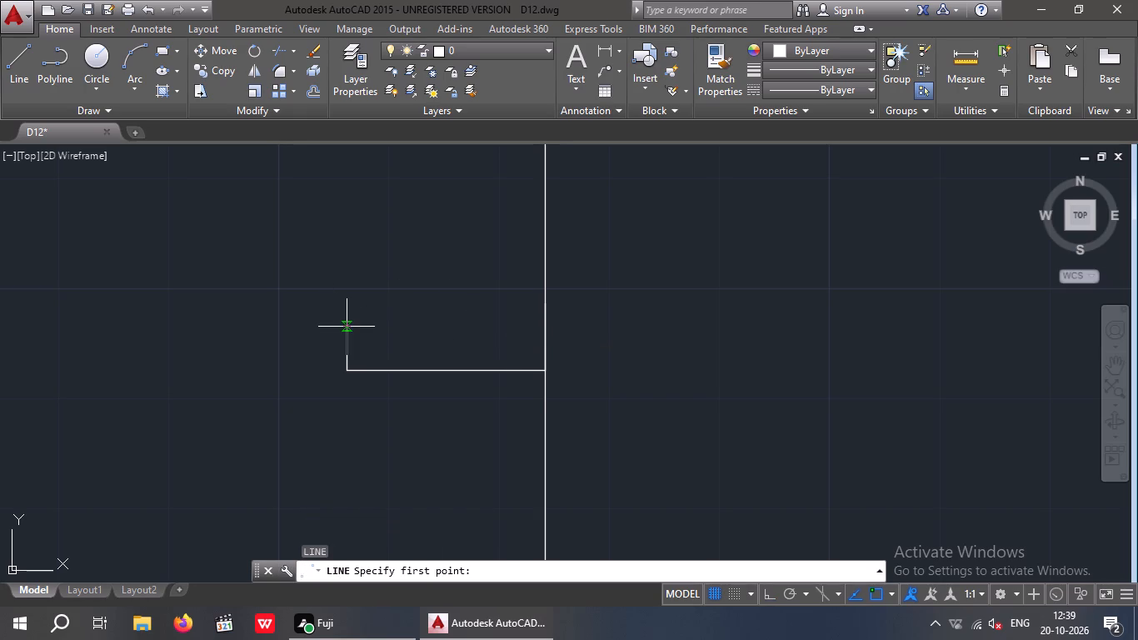
pyautogui.moveTo(347, 322); pyautogui.dragTo(357, 324)
pyautogui.click(543, 300)
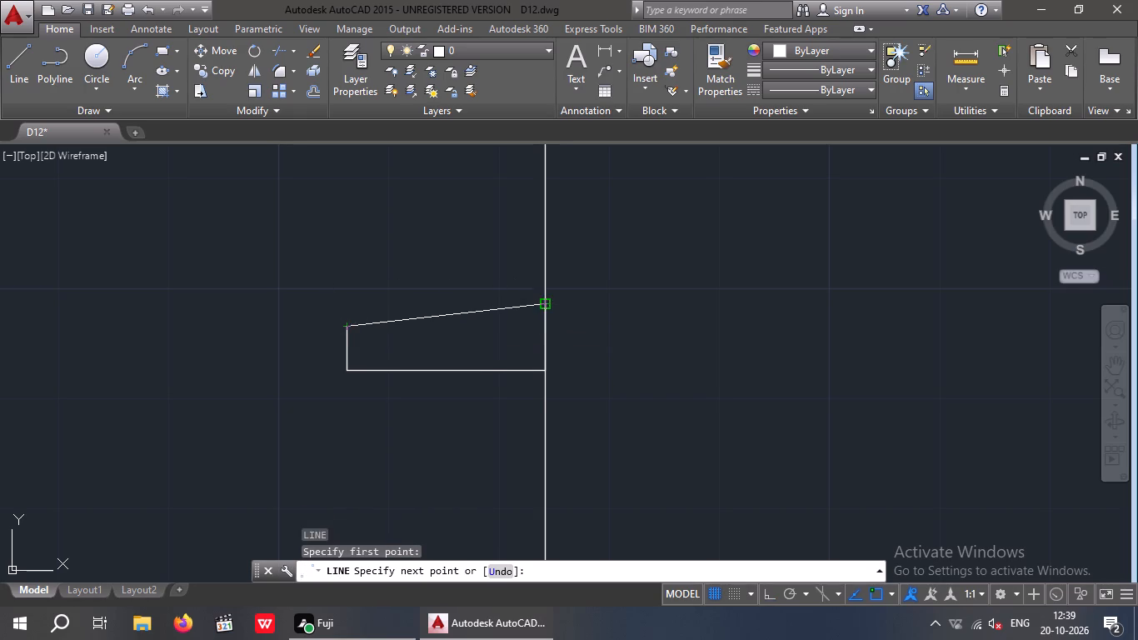
pyautogui.press('Escape')
pyautogui.press('Escape')
pyautogui.press('Escape')
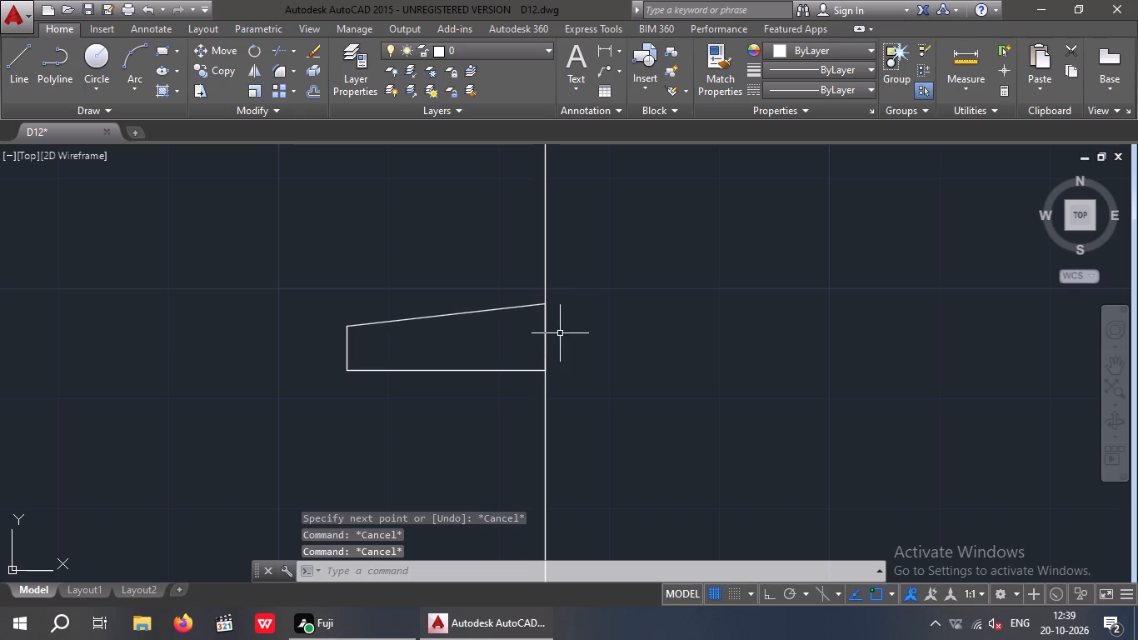
# Erase the 6" helper line overlapping the left outer wall, keeping the wall line itself.
pyautogui.click(544, 332)
pyautogui.press('Delete')
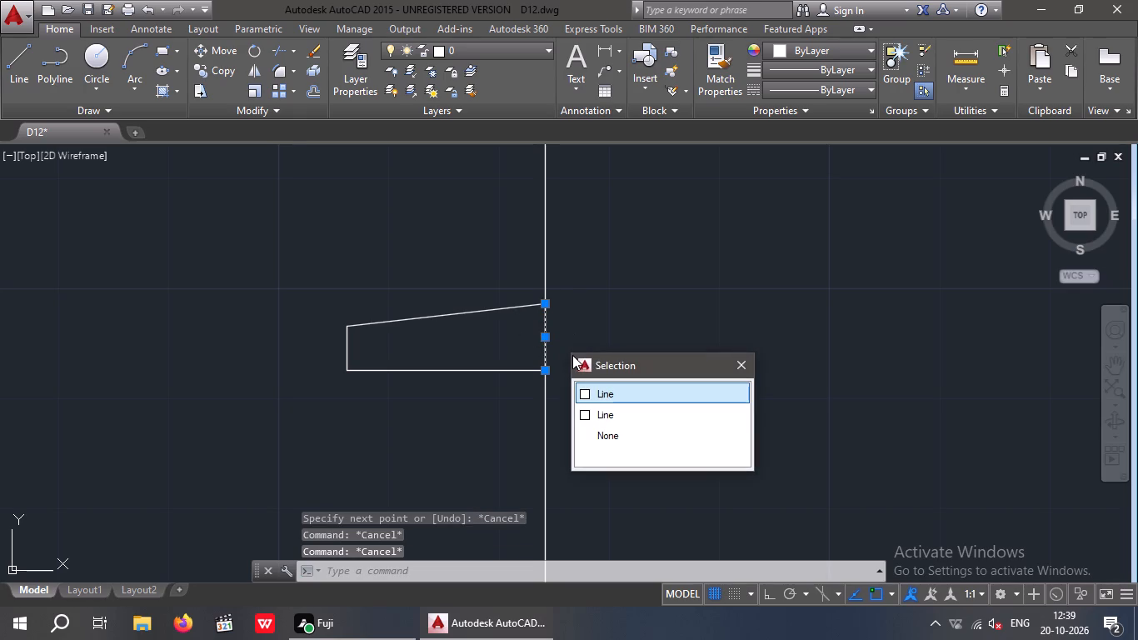
pyautogui.click(584, 395)
pyautogui.click(584, 397)
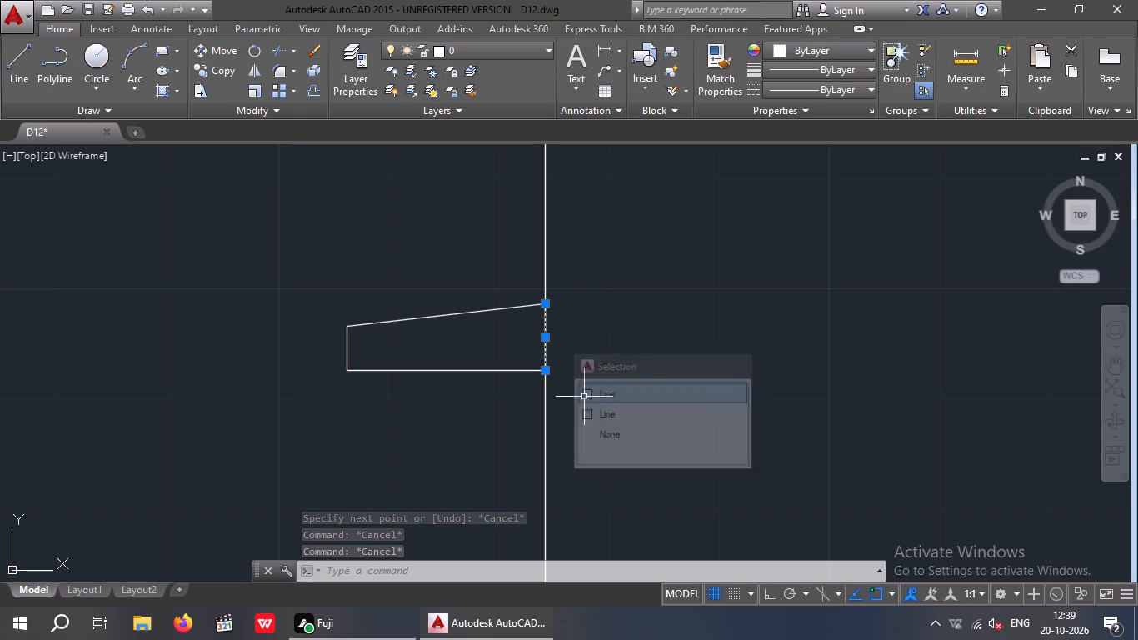
pyautogui.press('Delete')
# Examine the sloped side-view projection up close and in relation to the whole front elevation.
pyautogui.scroll(-4, 586, 390)
pyautogui.moveTo(661, 410); pyautogui.dragTo(452, 445, button='middle')
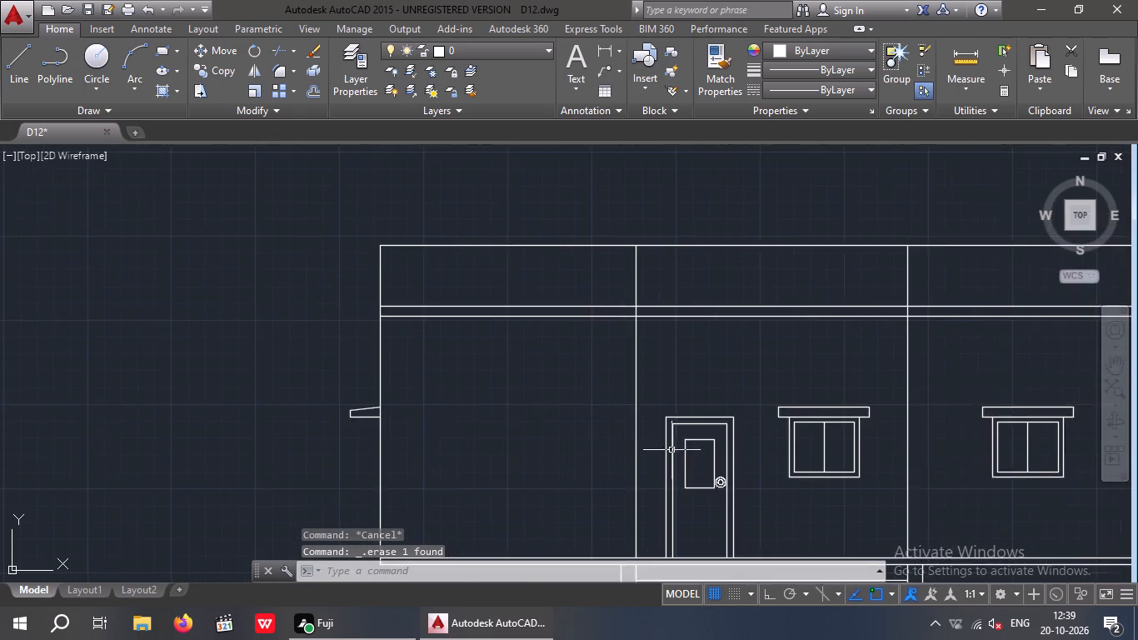
pyautogui.scroll(-2, 681, 437)
pyautogui.moveTo(596, 410); pyautogui.dragTo(592, 383, button='middle')
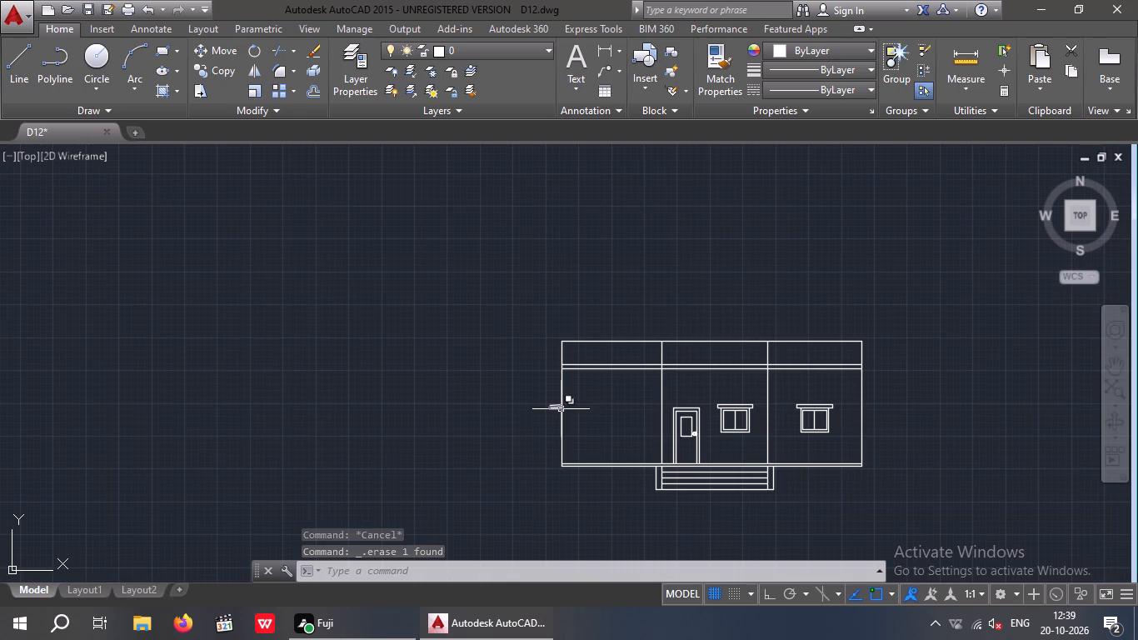
pyautogui.scroll(6, 561, 409)
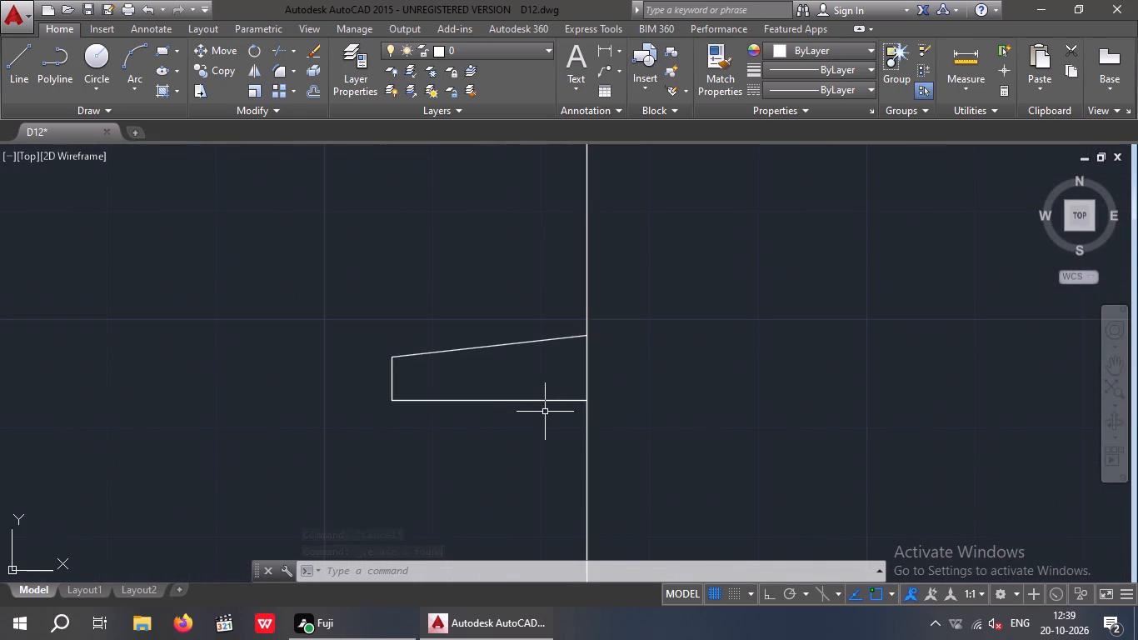
pyautogui.moveTo(536, 429); pyautogui.dragTo(536, 443, button='middle')
pyautogui.scroll(-4, 536, 443)
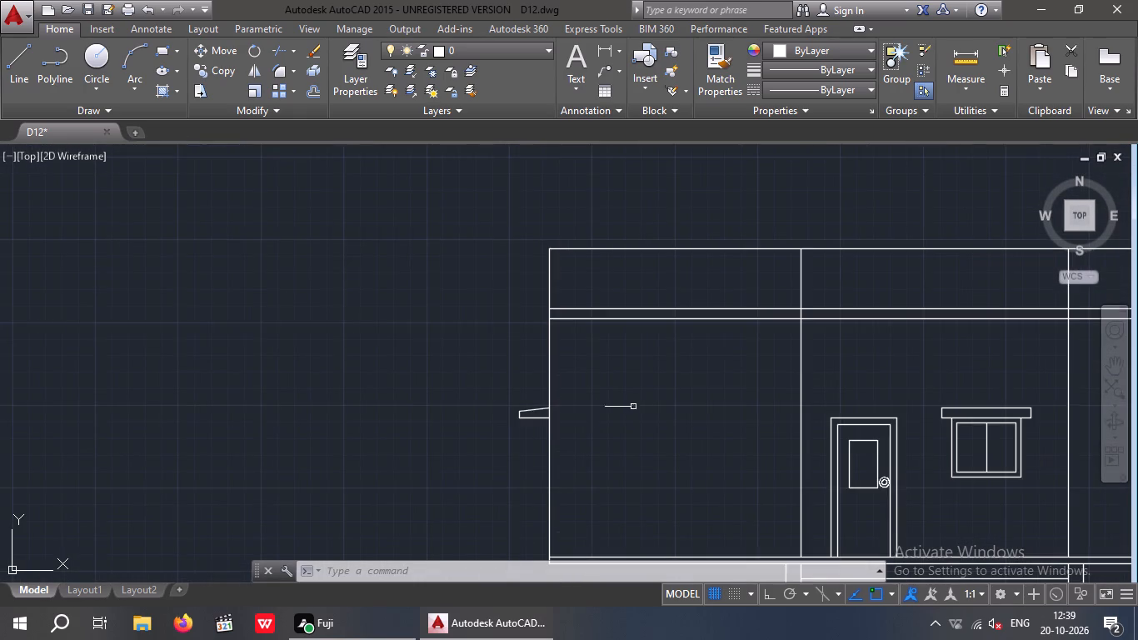
pyautogui.scroll(-1, 646, 399)
pyautogui.moveTo(646, 398); pyautogui.dragTo(532, 401, button='middle')
pyautogui.scroll(-1, 542, 383)
pyautogui.moveTo(581, 397); pyautogui.dragTo(511, 418, button='middle')
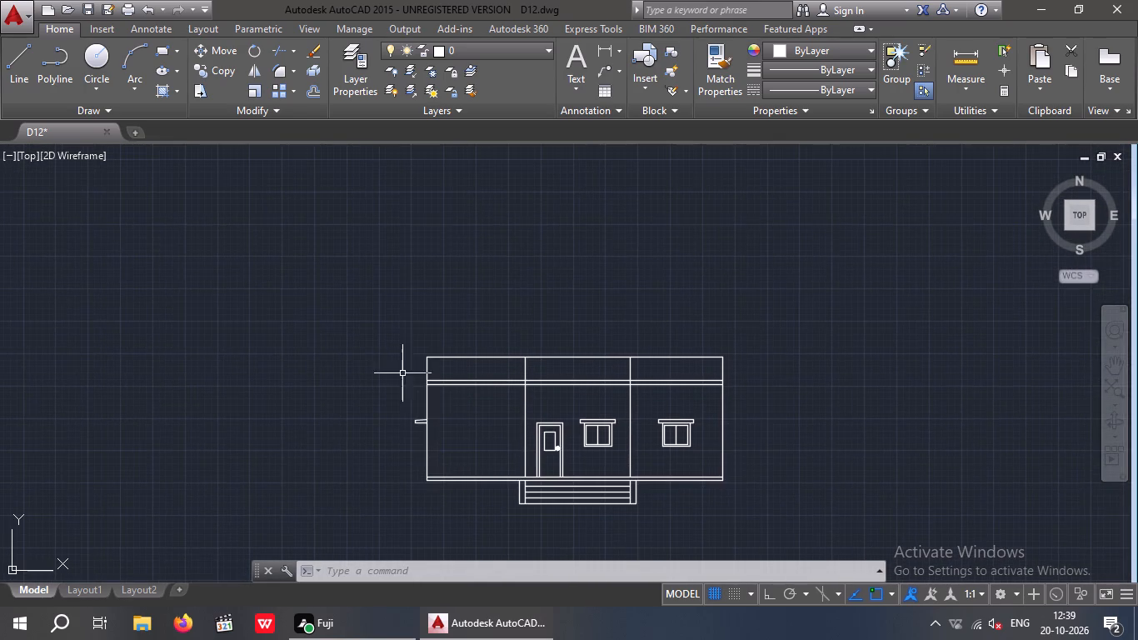
# Offset the elevation's left outer wall line 2' outward.
pyautogui.scroll(2, 411, 376)
pyautogui.press('Escape')
pyautogui.press('Escape')
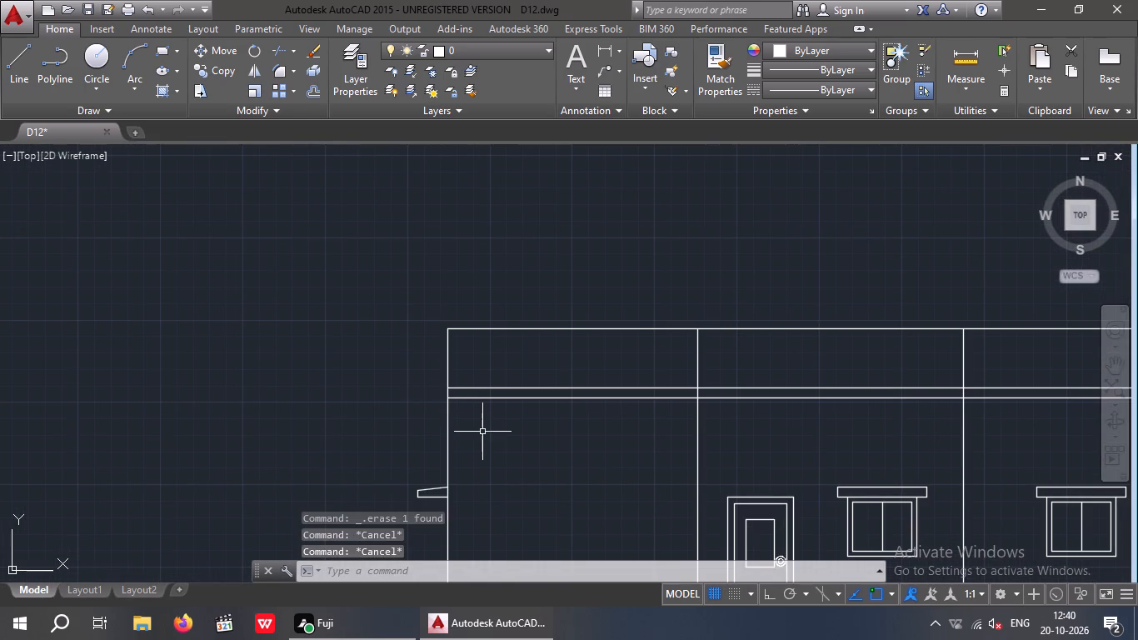
pyautogui.press('o')
pyautogui.press('Return')
pyautogui.write("2'")
pyautogui.press('Return')
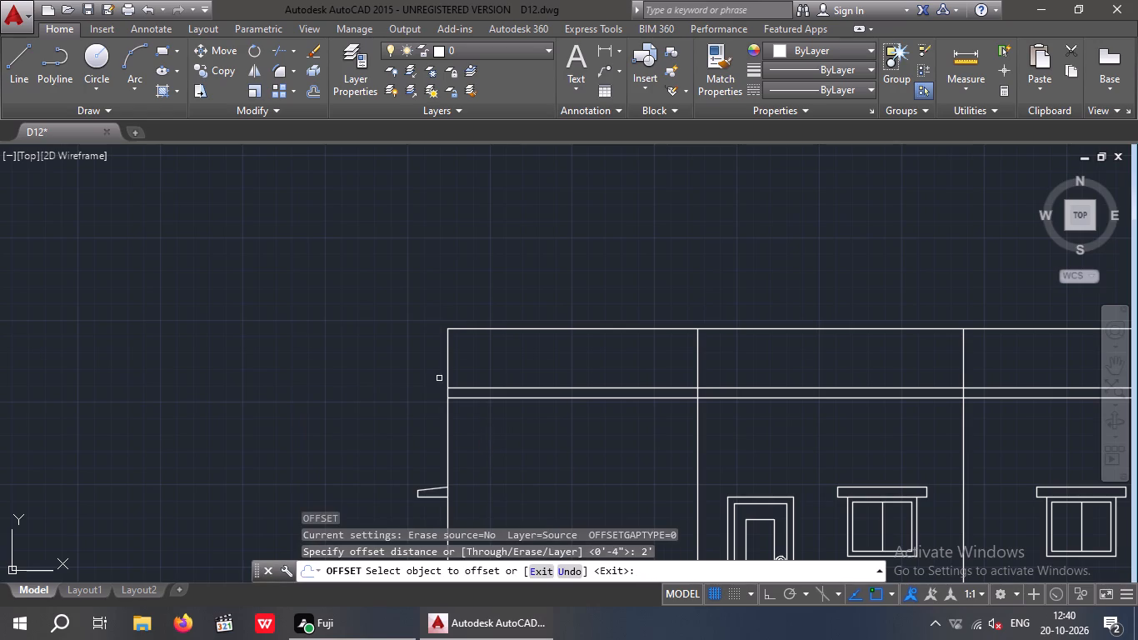
pyautogui.moveTo(447, 439); pyautogui.dragTo(400, 449)
pyautogui.click(386, 453)
pyautogui.scroll(-1, 405, 417)
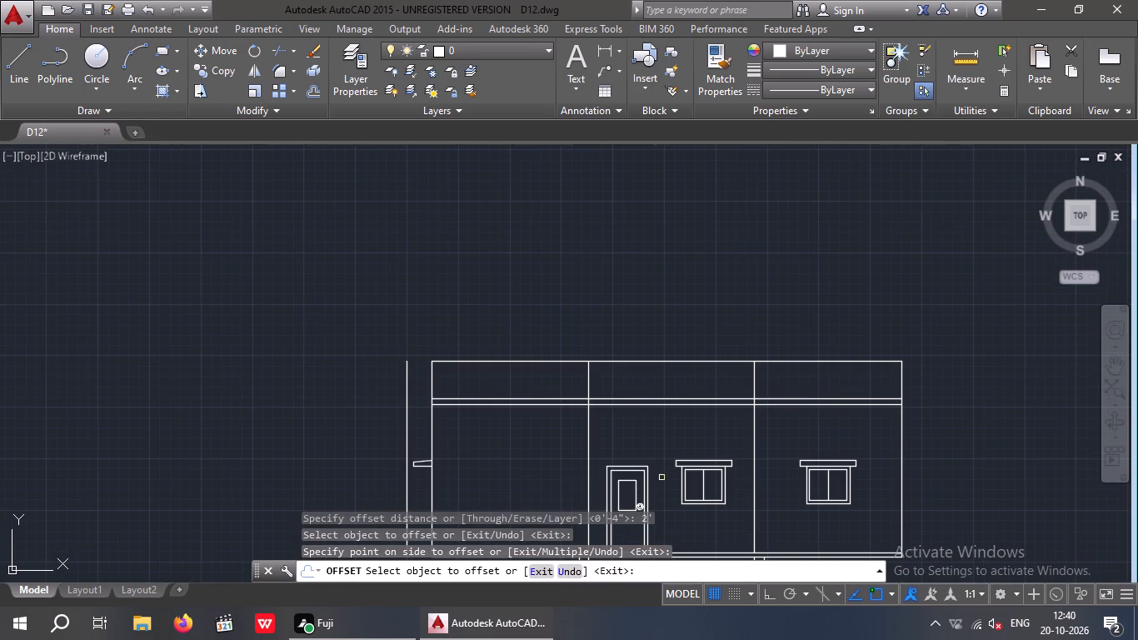
# Offset the elevation's right outer wall line 2' outward.
pyautogui.moveTo(986, 457); pyautogui.dragTo(836, 425, button='middle')
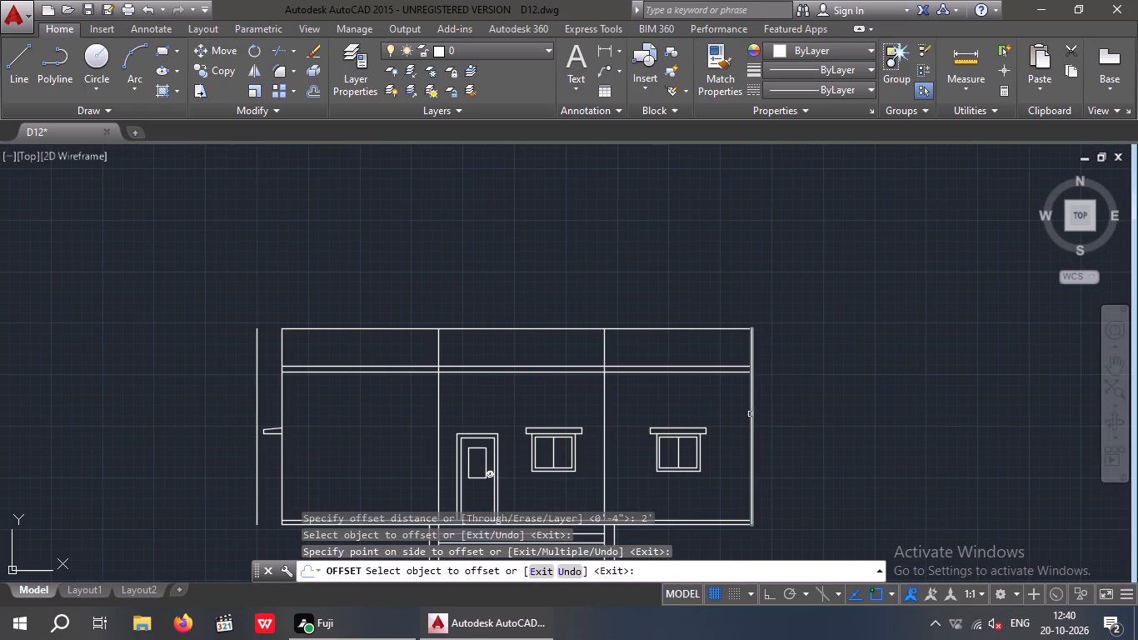
pyautogui.moveTo(751, 414); pyautogui.dragTo(770, 414)
pyautogui.click(862, 411)
pyautogui.press('Escape')
pyautogui.press('Escape')
pyautogui.press('Escape')
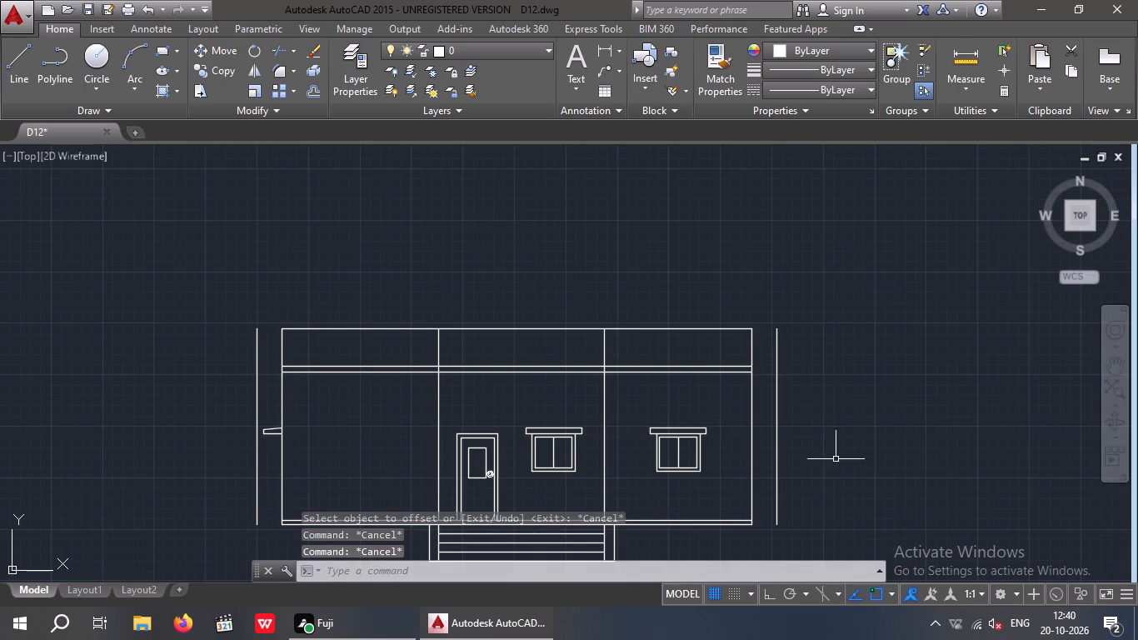
# Extend both horizontal slab lines at each end to the 2' offset lines outside the outer walls.
pyautogui.press('e')
pyautogui.press('Escape')
pyautogui.press('Escape')
pyautogui.press('e')
pyautogui.write('X')
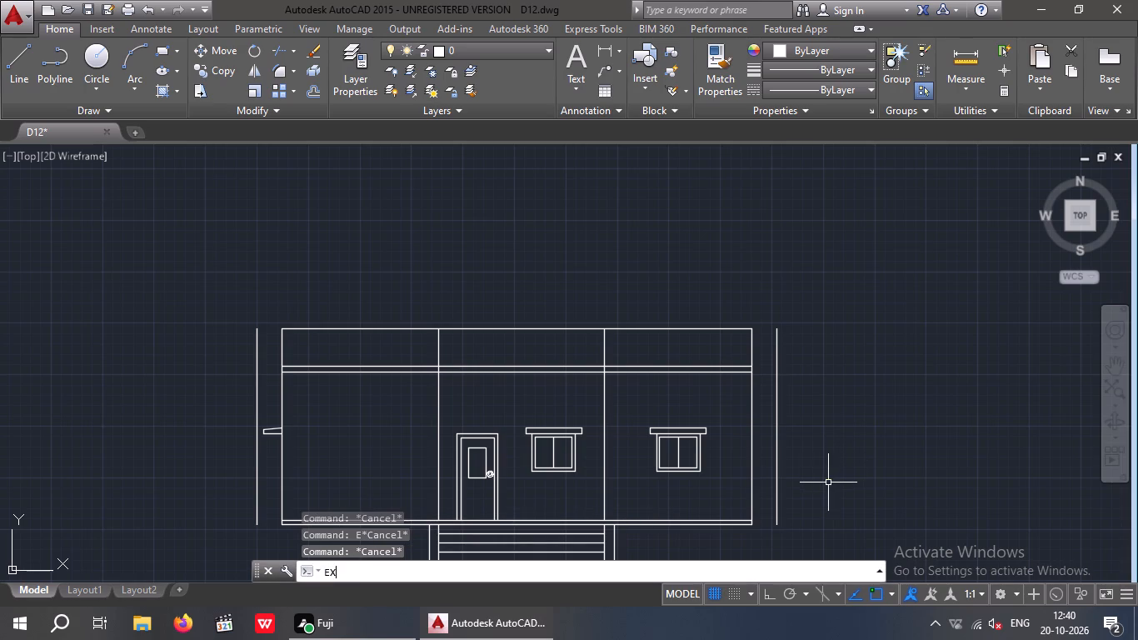
pyautogui.press('space')
pyautogui.press('space')
pyautogui.click(328, 404)
pyautogui.click(308, 355)
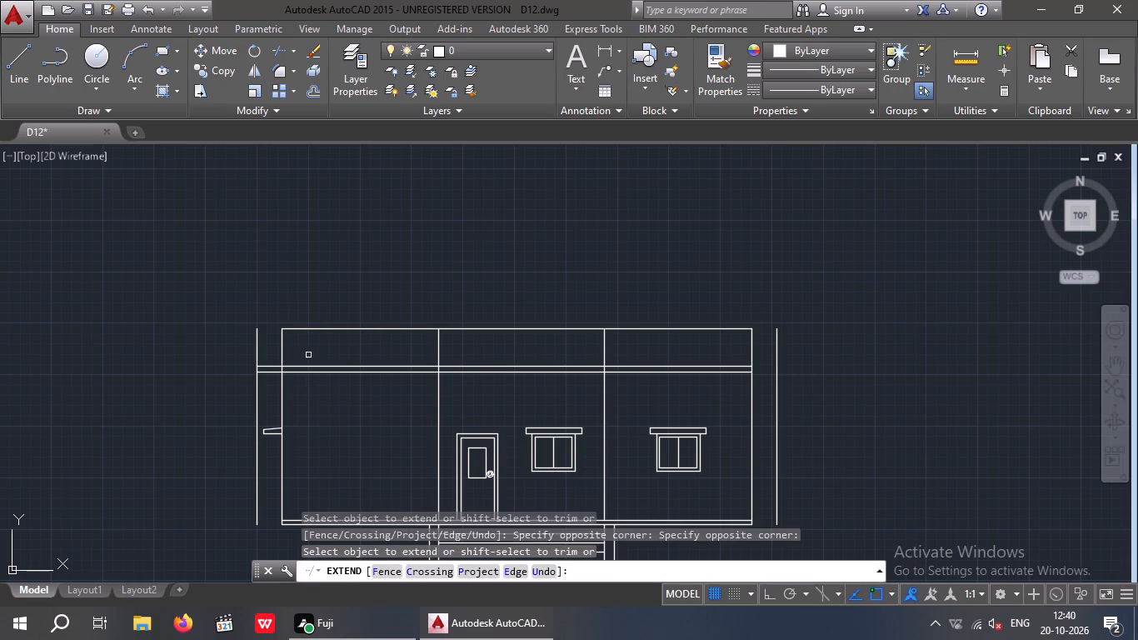
pyautogui.click(721, 396)
pyautogui.click(705, 337)
pyautogui.press('Escape')
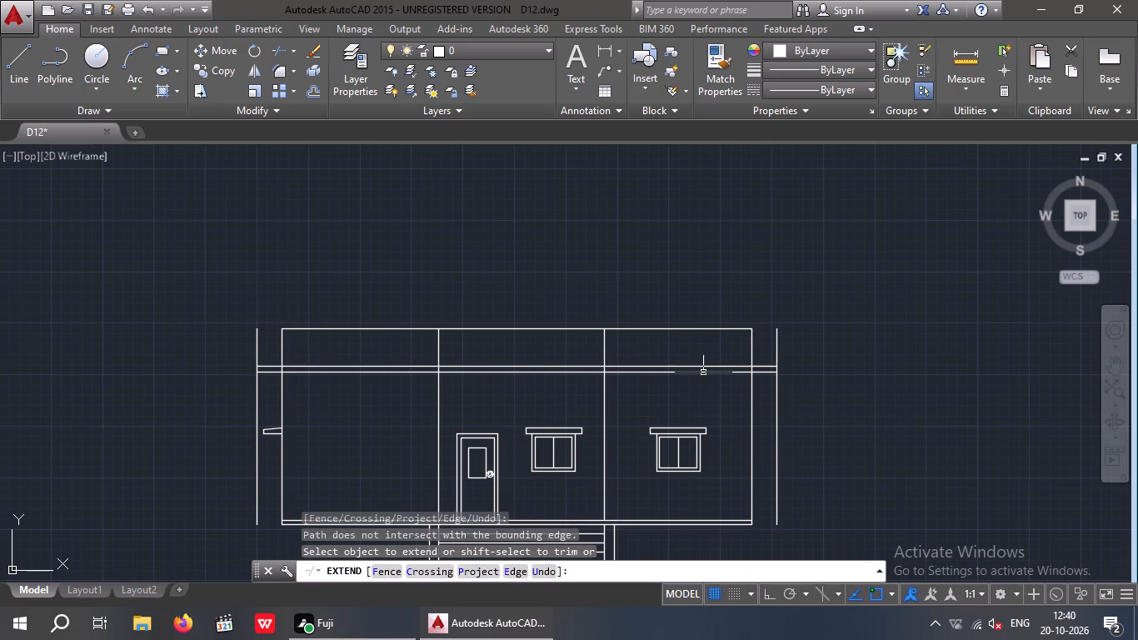
pyautogui.press('Escape')
# Trim the 2' offset lines above and below the slab at both ends, leaving only the slab's end caps.
pyautogui.write('TR')
pyautogui.press('space')
pyautogui.press('space')
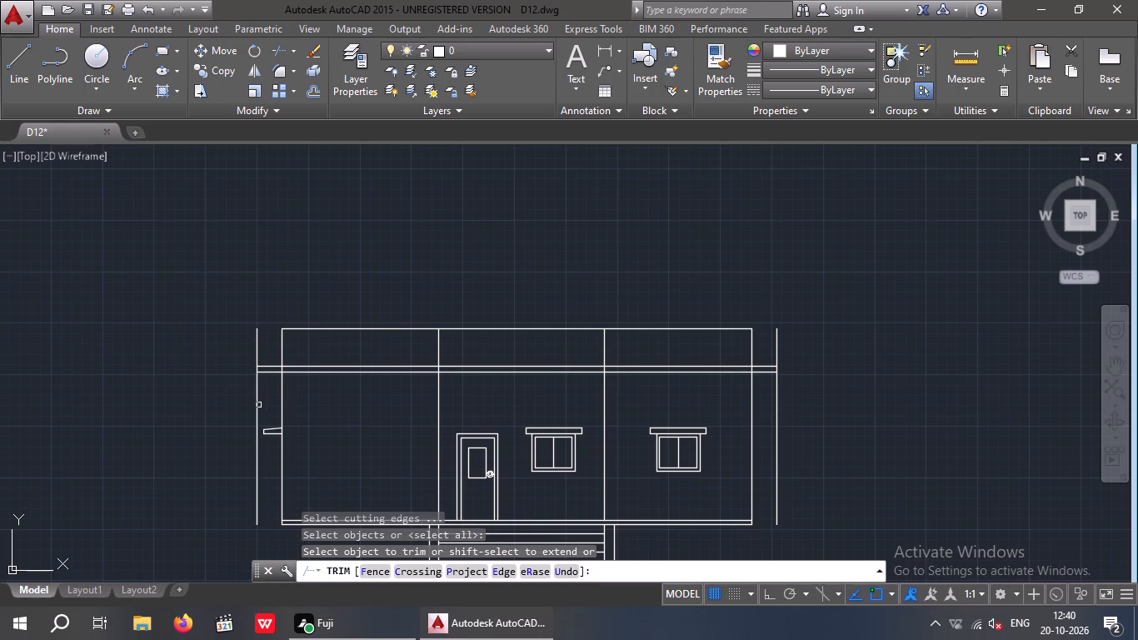
pyautogui.click(258, 405)
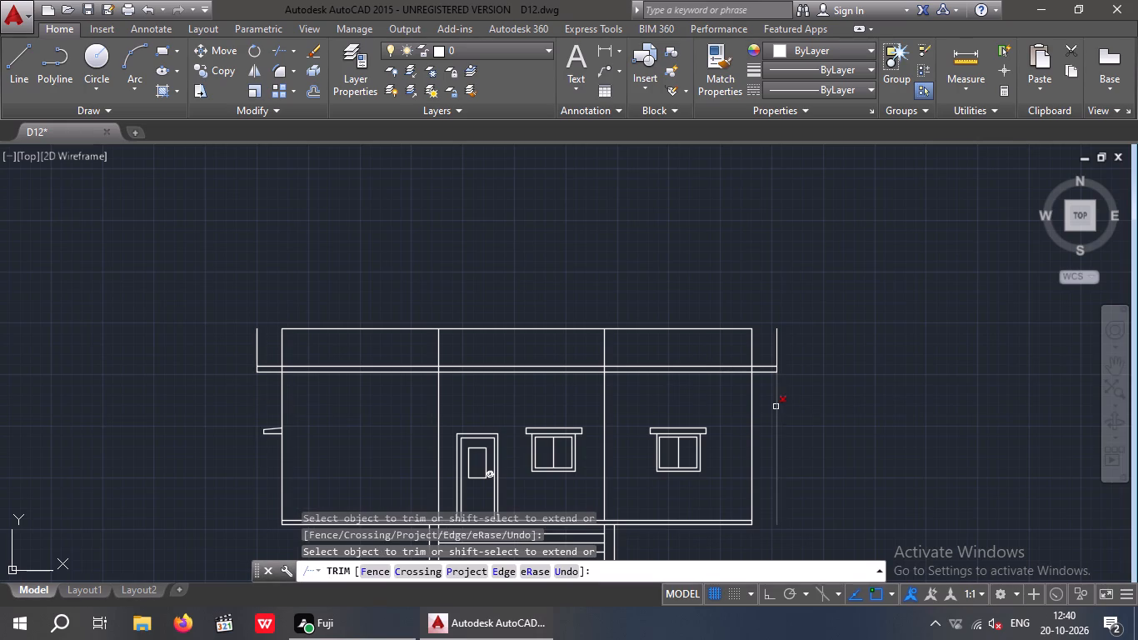
pyautogui.click(777, 406)
pyautogui.click(776, 342)
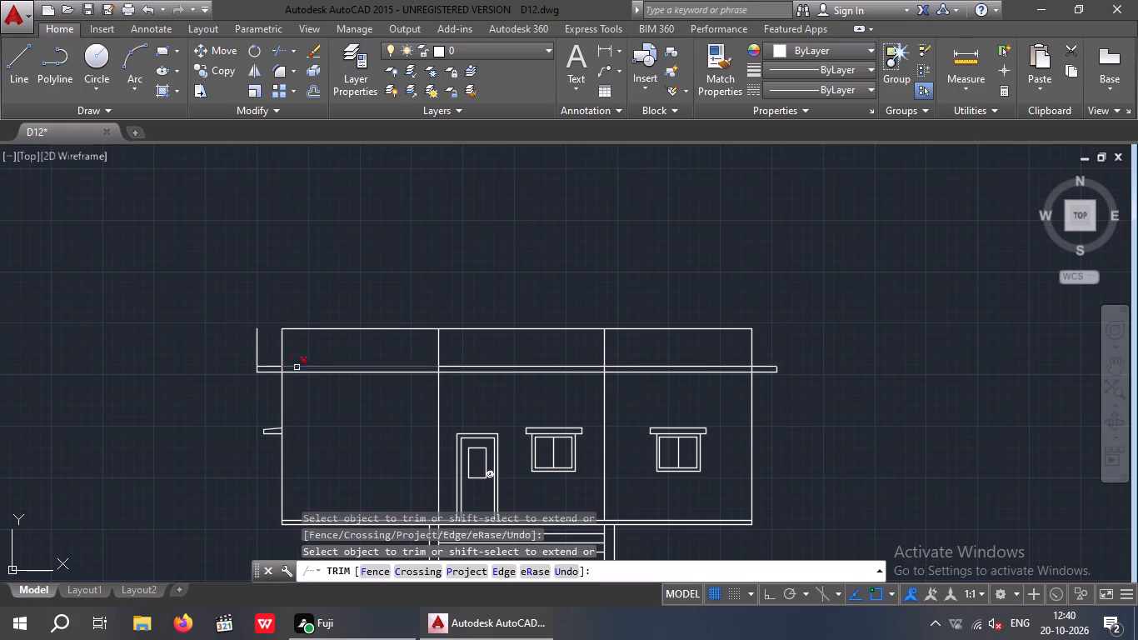
pyautogui.click(256, 348)
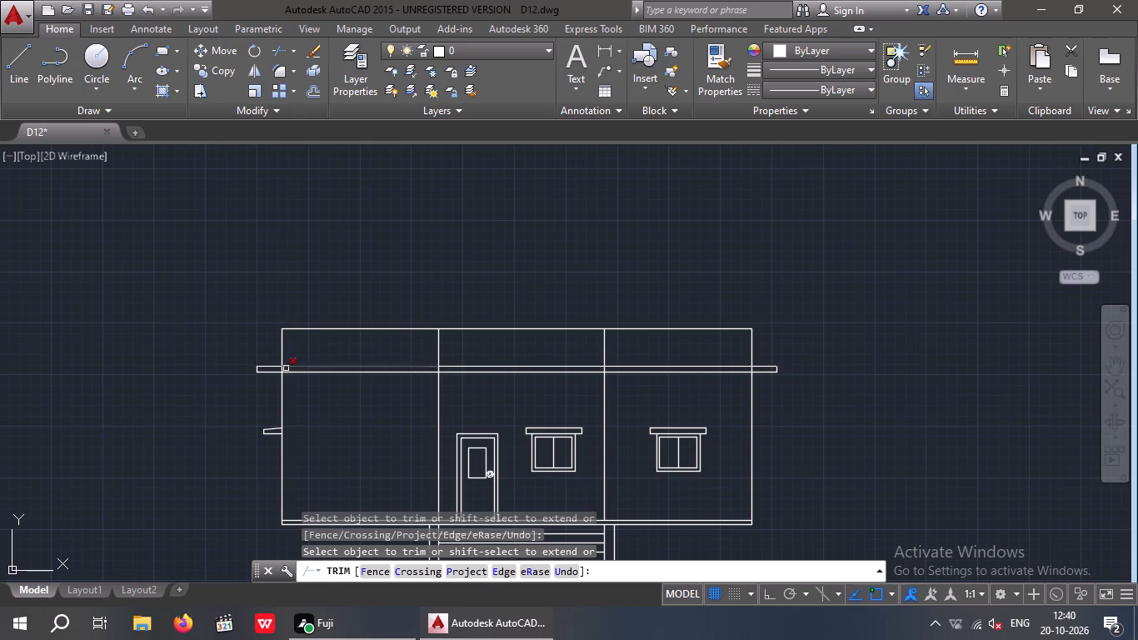
# Trim the left and right outer wall lines where they cross the slab thickness.
pyautogui.scroll(5, 286, 368)
pyautogui.click(269, 377)
pyautogui.scroll(-3, 282, 370)
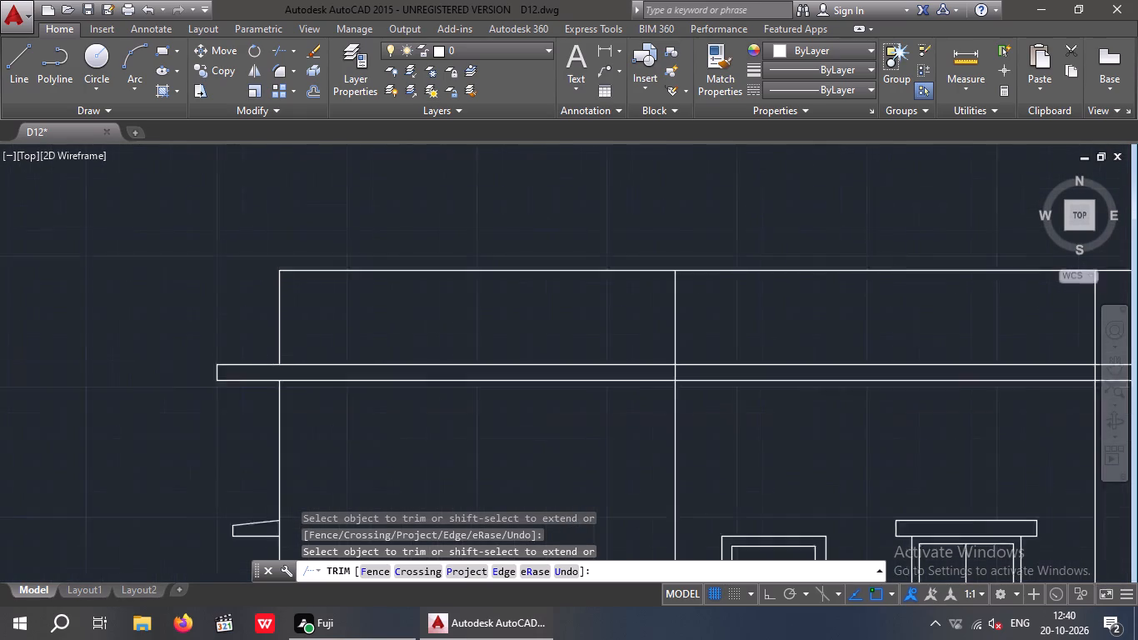
pyautogui.scroll(-2, 282, 370)
pyautogui.scroll(3, 751, 370)
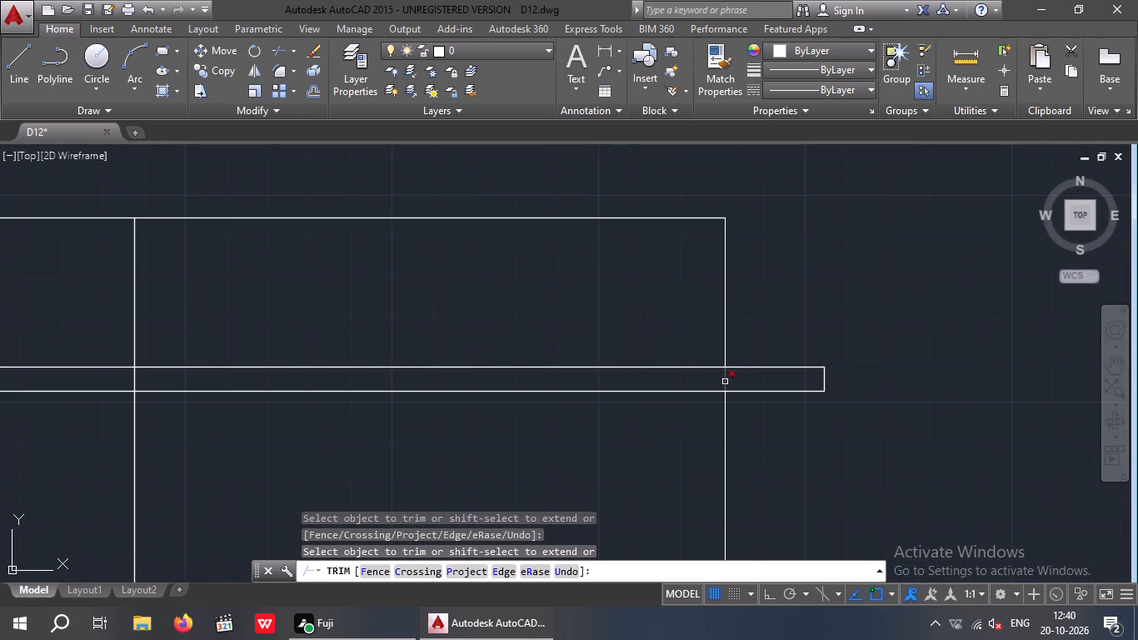
pyautogui.click(725, 381)
# Trim both horizontal slab lines between the two inner wall lines of the central bay.
pyautogui.scroll(-3, 721, 381)
pyautogui.scroll(-1, 631, 420)
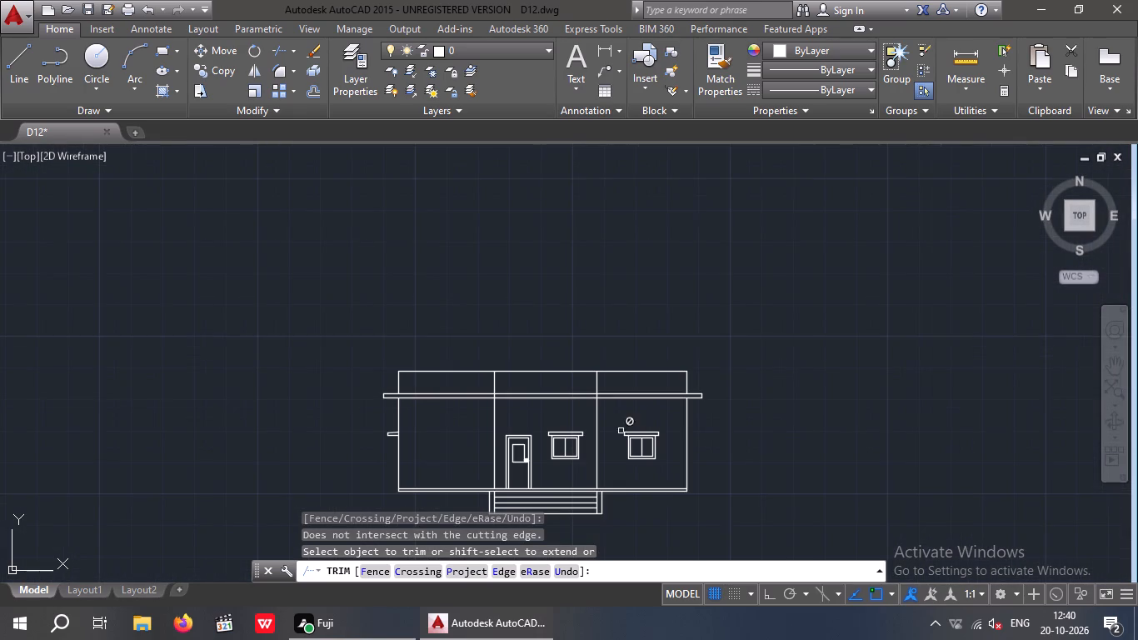
pyautogui.moveTo(624, 437); pyautogui.dragTo(607, 480, button='middle')
pyautogui.scroll(-1, 605, 443)
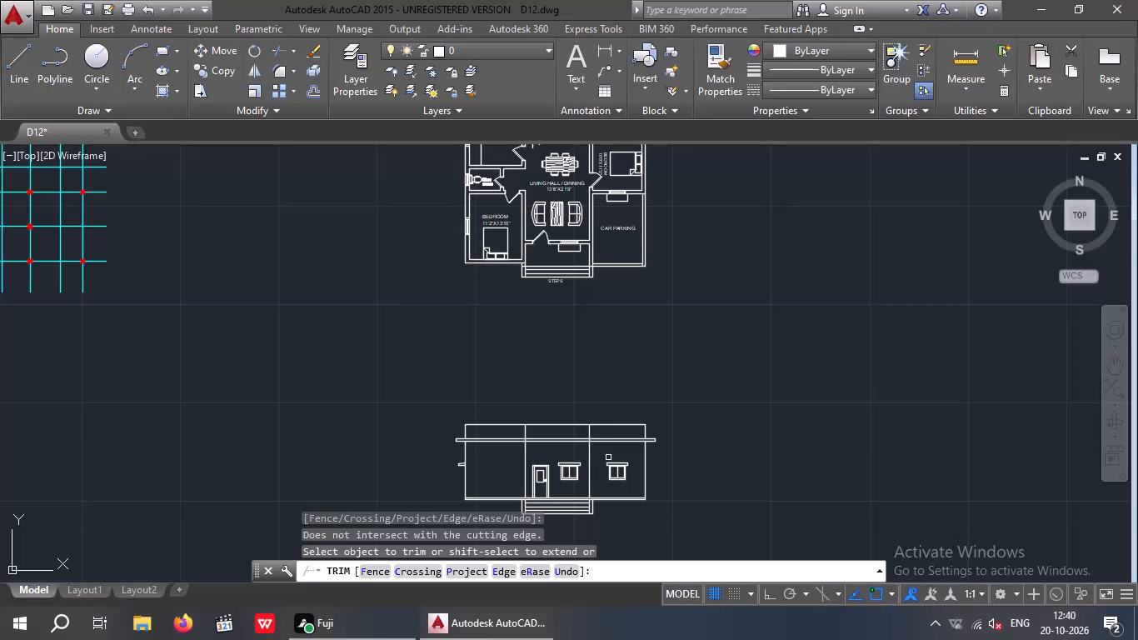
pyautogui.moveTo(547, 332); pyautogui.dragTo(524, 388, button='middle')
pyautogui.scroll(-1, 527, 372)
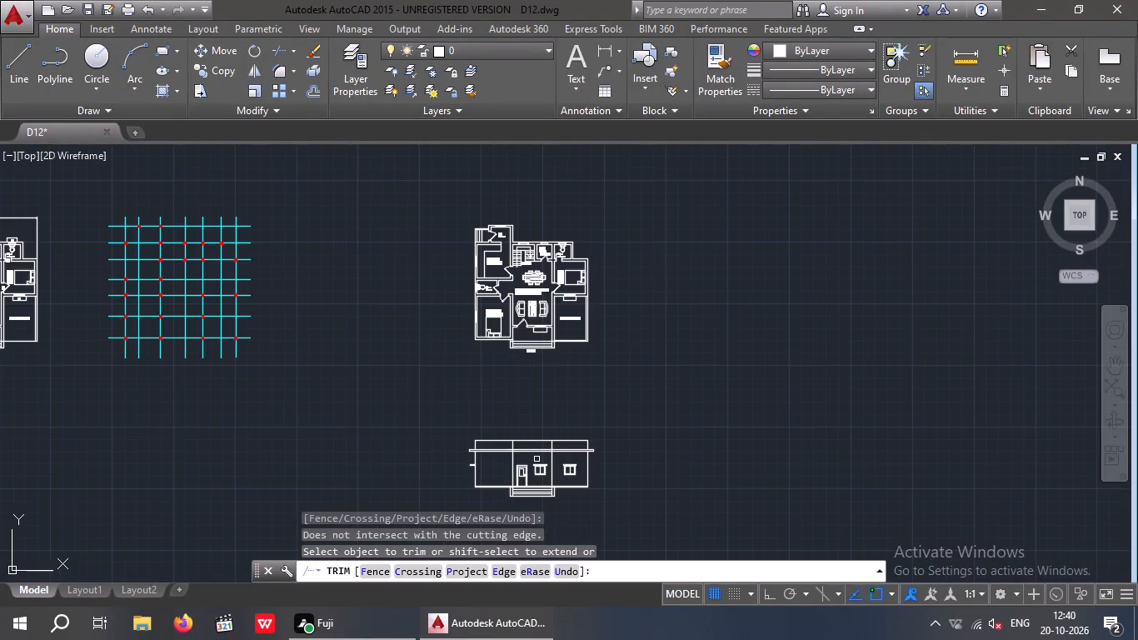
pyautogui.scroll(3, 537, 461)
pyautogui.moveTo(503, 450); pyautogui.dragTo(487, 426)
pyautogui.click(476, 404)
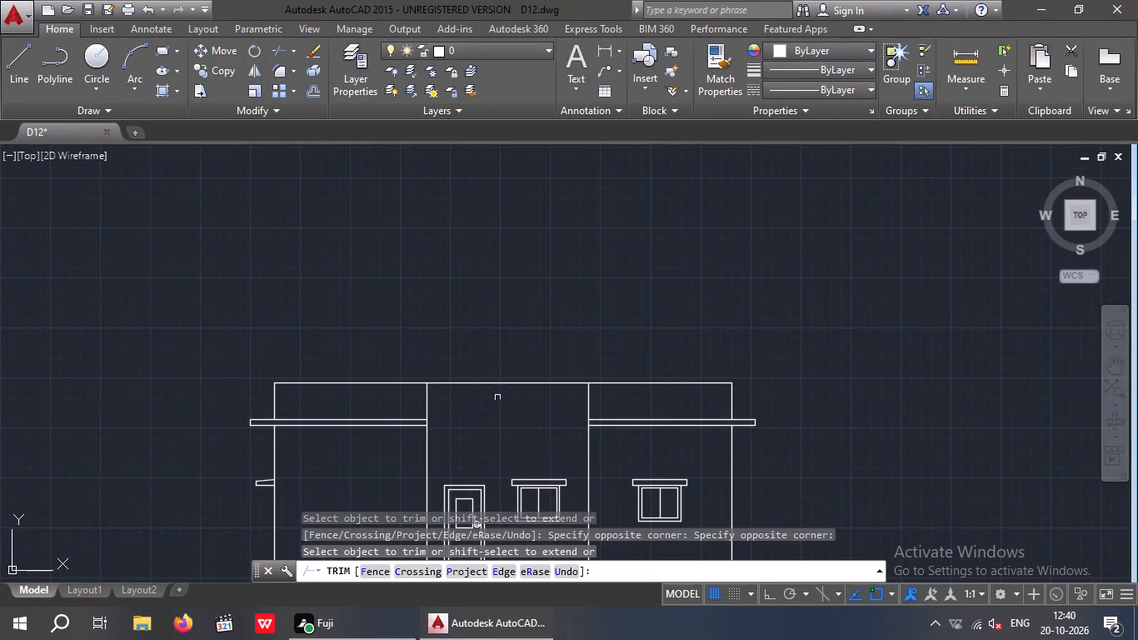
pyautogui.scroll(-1, 516, 388)
pyautogui.moveTo(550, 345); pyautogui.dragTo(552, 375, button='middle')
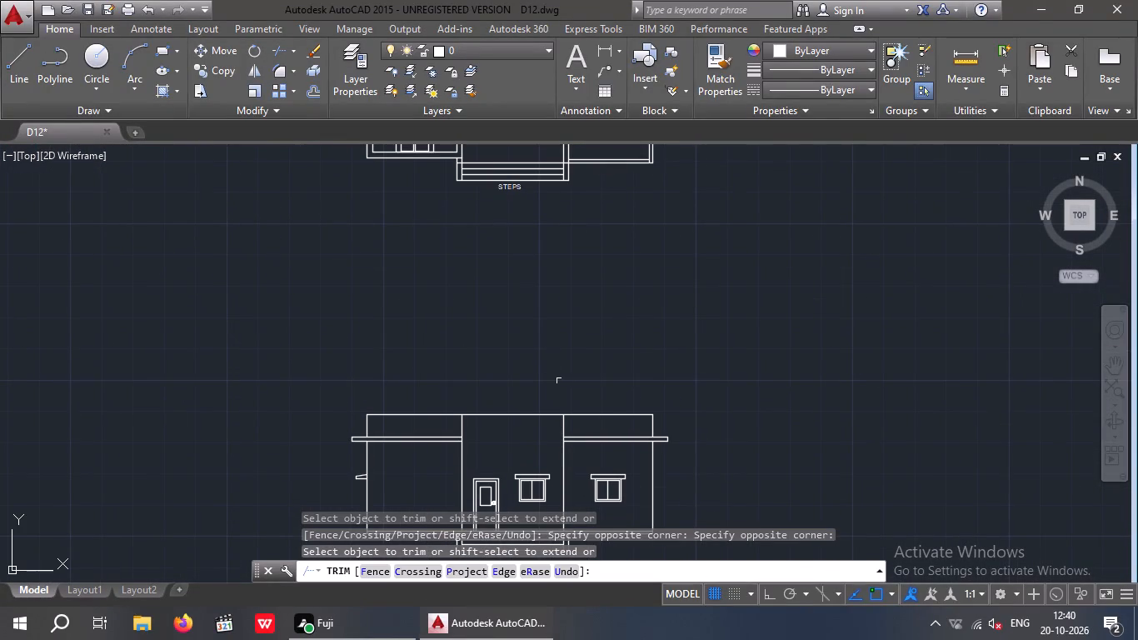
pyautogui.press('Escape')
pyautogui.press('Escape')
# Offset the elevation's top horizontal line 5' upward.
pyautogui.press('o')
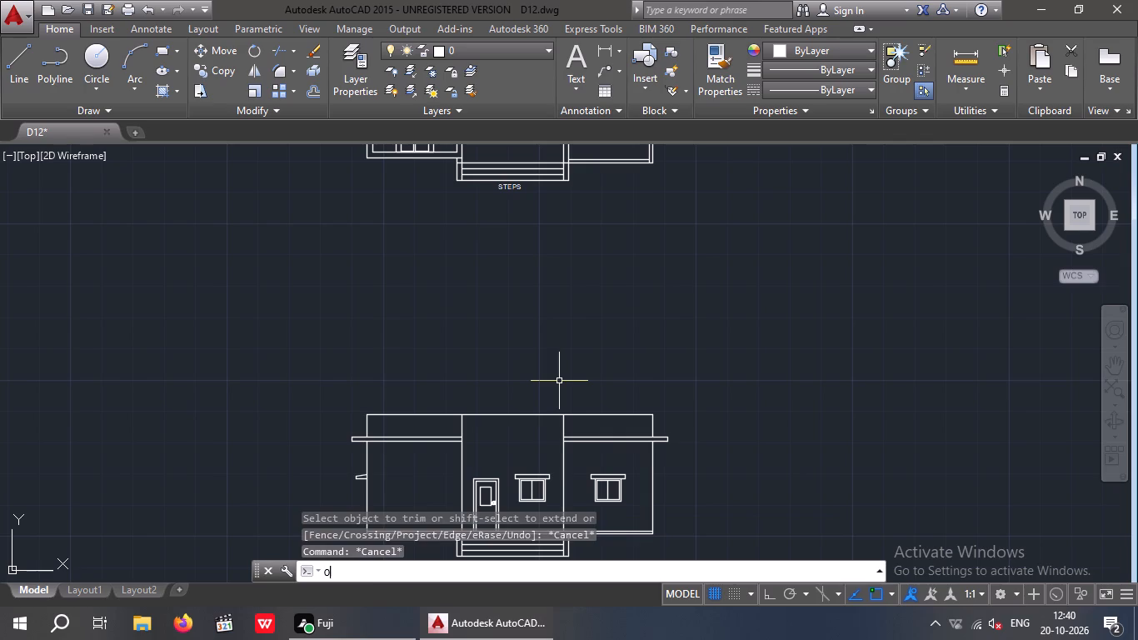
pyautogui.press('Return')
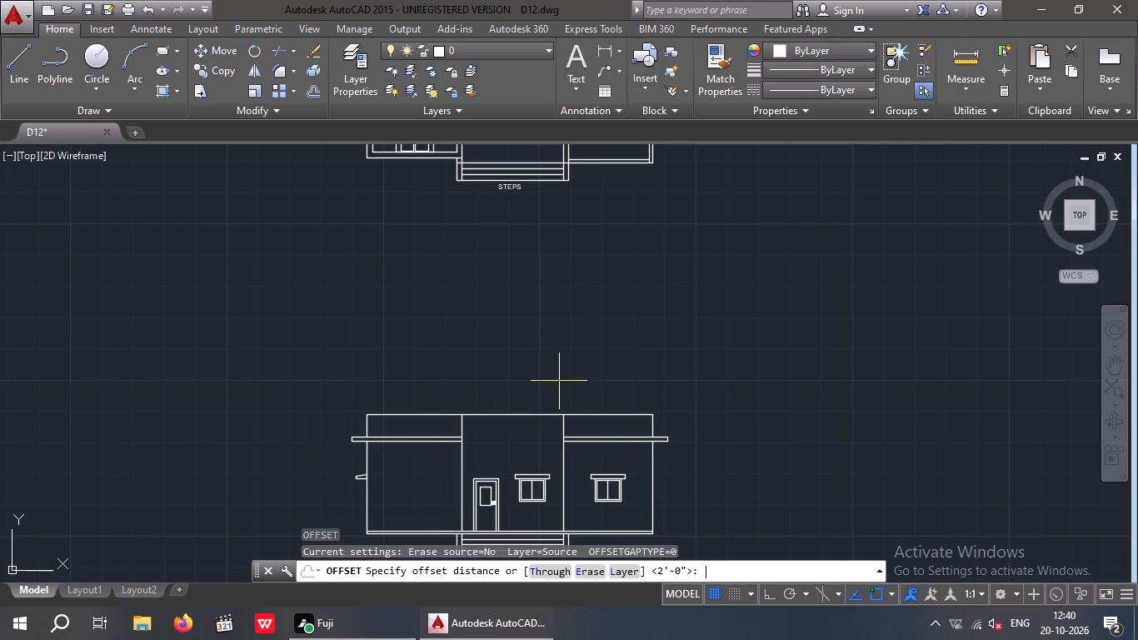
pyautogui.press('5')
pyautogui.press("'")
pyautogui.press('Return')
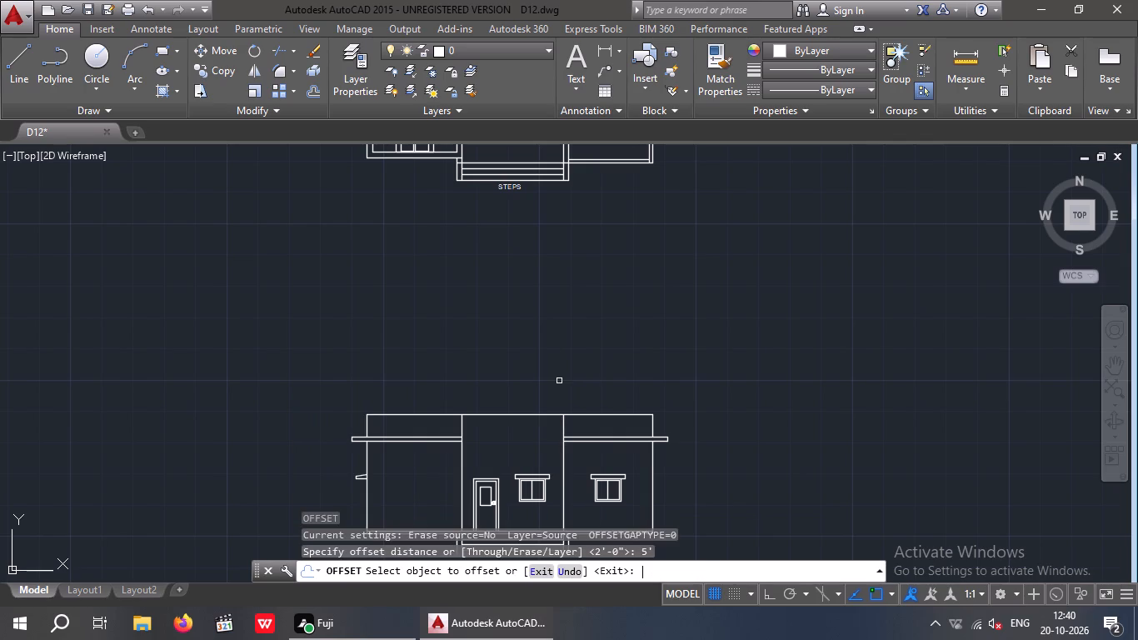
pyautogui.doubleClick(517, 415)
pyautogui.click(524, 356)
pyautogui.press('Escape')
pyautogui.press('Escape')
# Extend the two inner vertical wall lines up to the line offset 5' above the roof.
pyautogui.press('e')
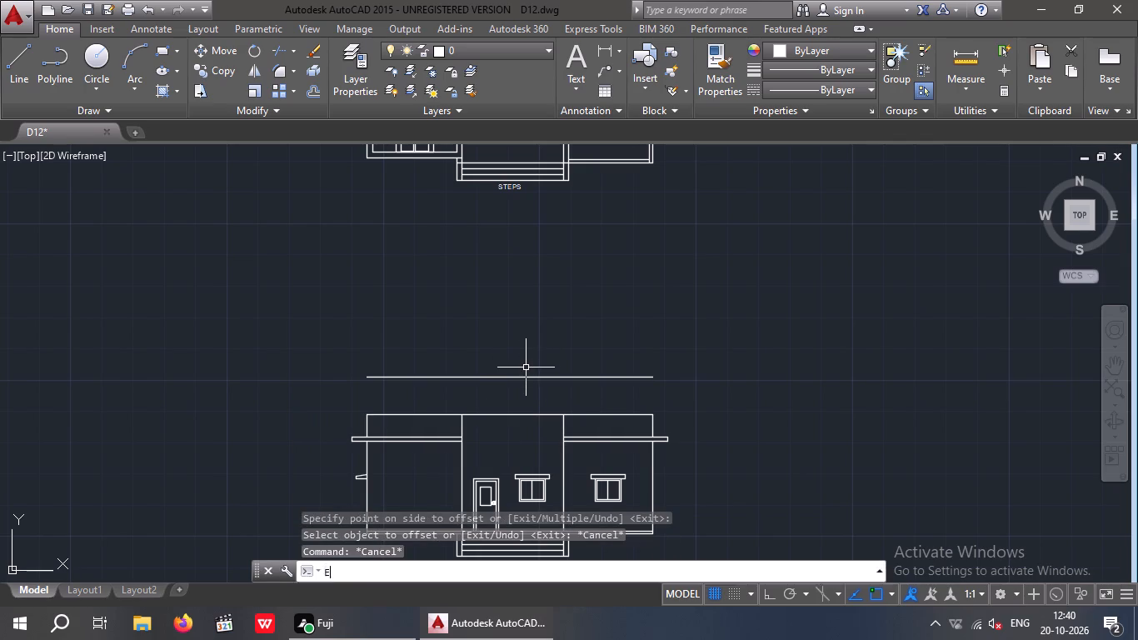
pyautogui.write('X')
pyautogui.press('space')
pyautogui.press('space')
pyautogui.click(460, 426)
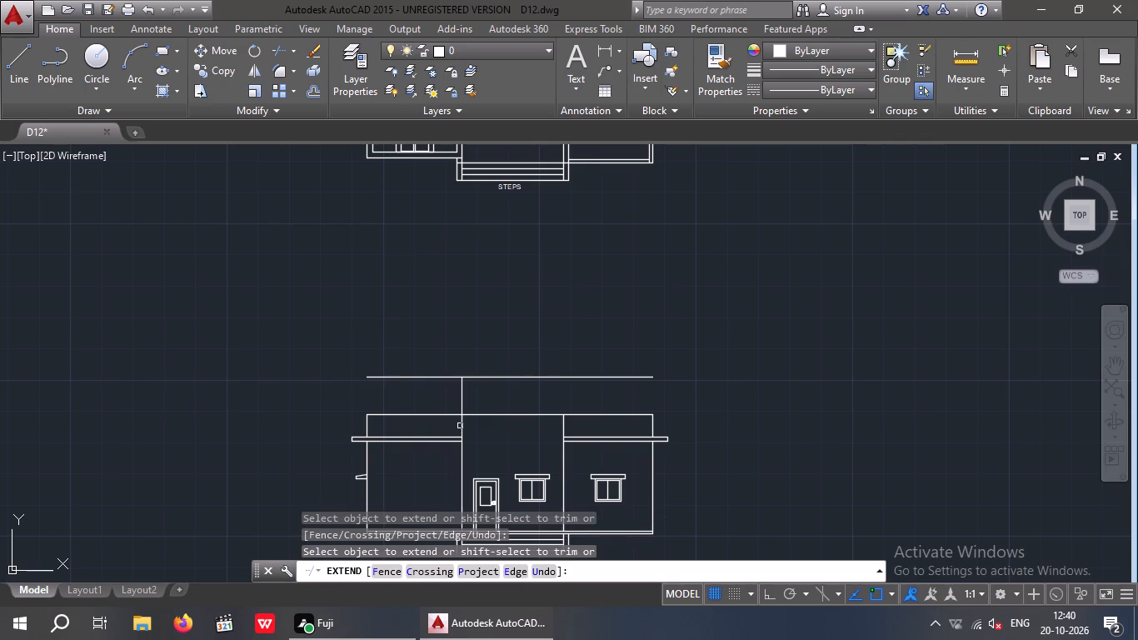
pyautogui.click(563, 427)
pyautogui.press('Escape')
pyautogui.press('Escape')
pyautogui.press('Escape')
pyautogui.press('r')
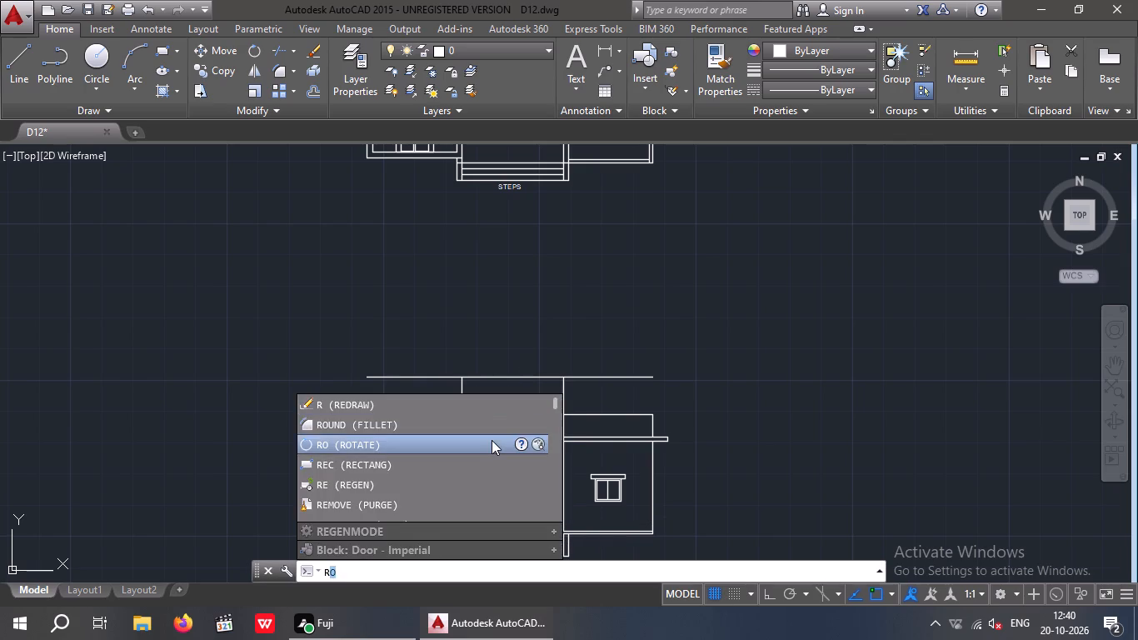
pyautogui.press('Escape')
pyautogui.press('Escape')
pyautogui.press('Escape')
# Trim the original top horizontal line between the two inner wall lines of the central bay.
pyautogui.press('t')
pyautogui.press('r')
pyautogui.press('space')
pyautogui.press('space')
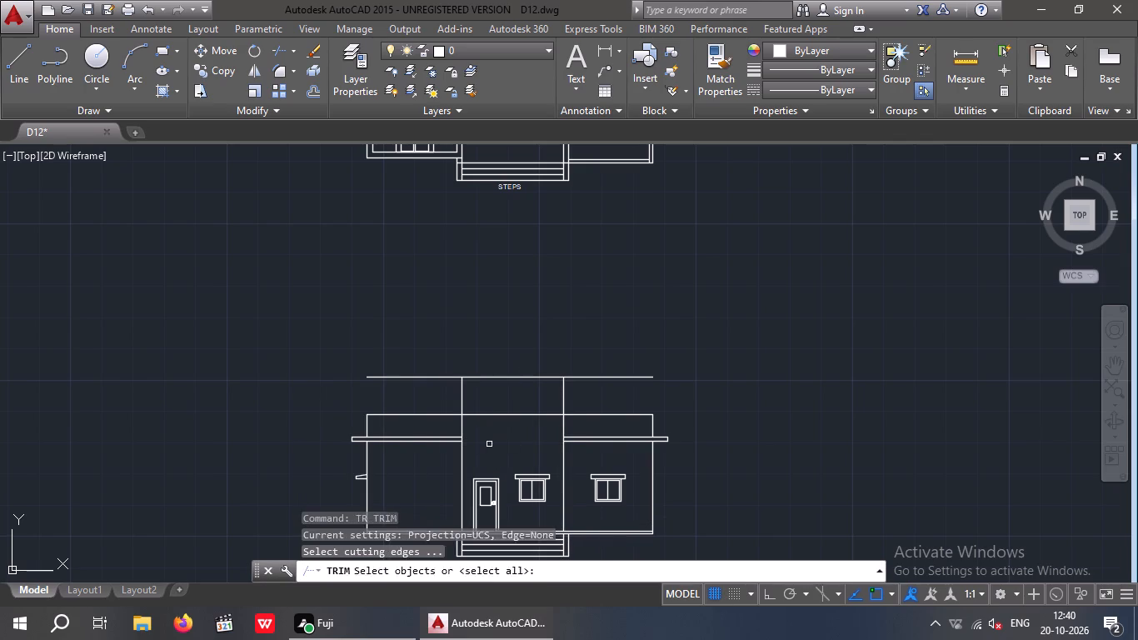
pyautogui.click(500, 413)
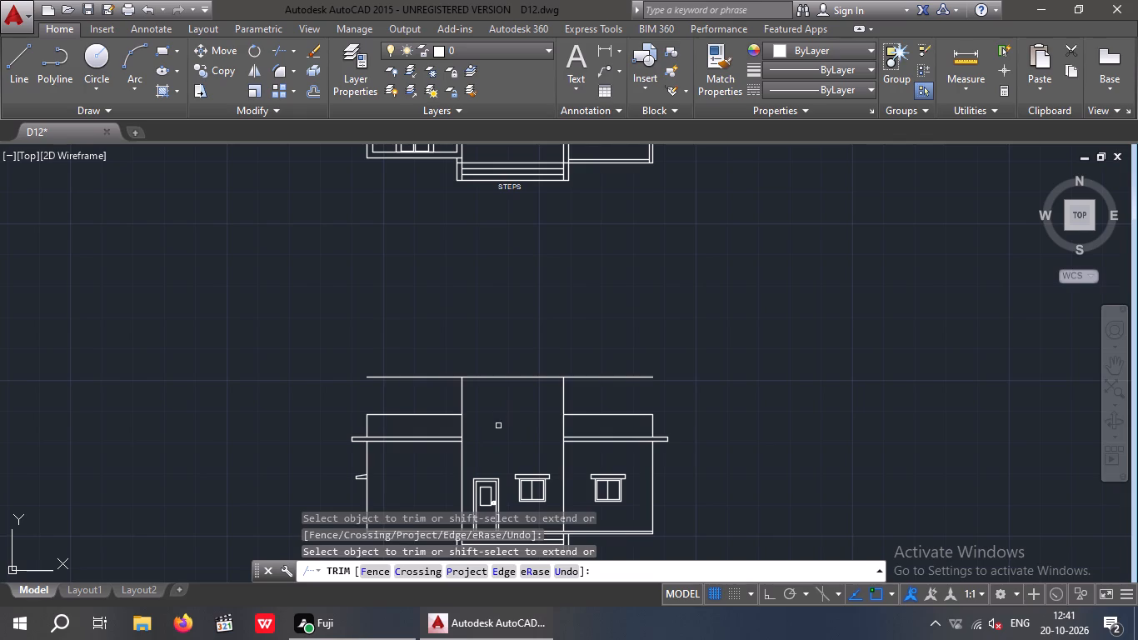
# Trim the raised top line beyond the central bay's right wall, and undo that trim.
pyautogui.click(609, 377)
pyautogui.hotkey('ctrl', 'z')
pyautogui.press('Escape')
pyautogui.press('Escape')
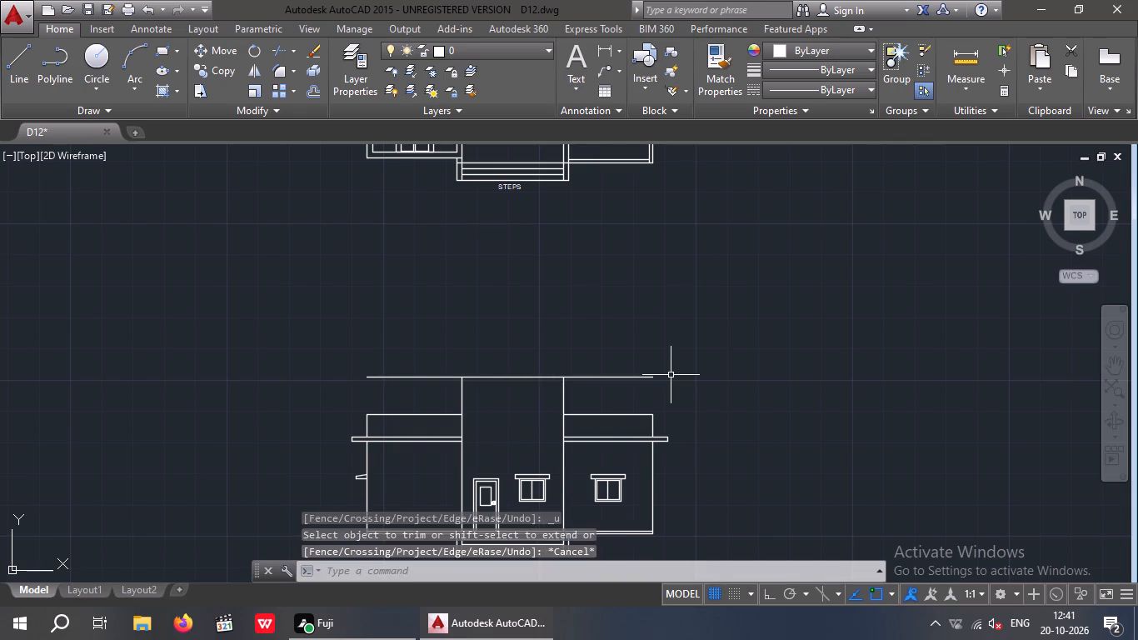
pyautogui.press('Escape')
# Offset the raised top line 6" upward to form the upper slab's thickness.
pyautogui.press('o')
pyautogui.press('Return')
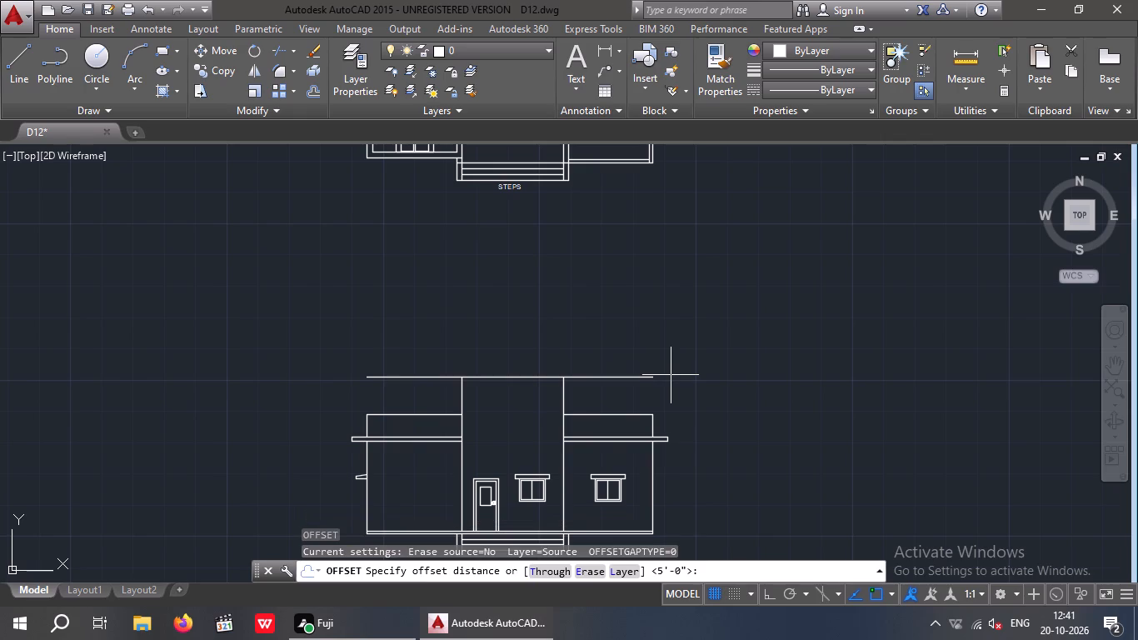
pyautogui.press('6')
pyautogui.hotkey('shift', '"')
pyautogui.press('Return')
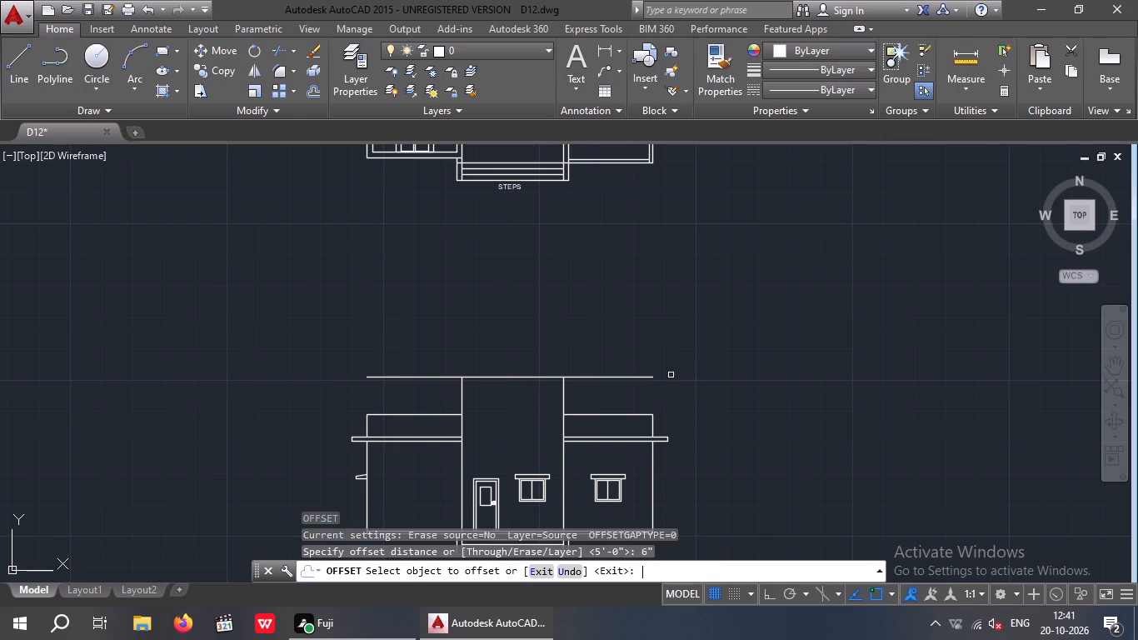
pyautogui.click(619, 378)
pyautogui.click(618, 336)
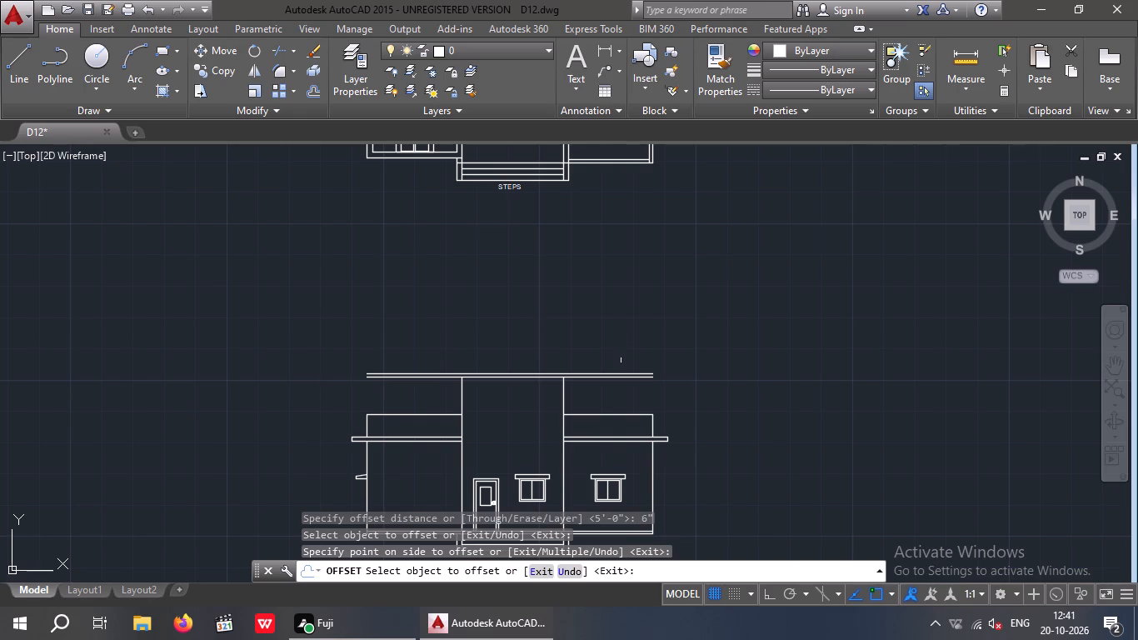
pyautogui.press('Escape')
pyautogui.press('Escape')
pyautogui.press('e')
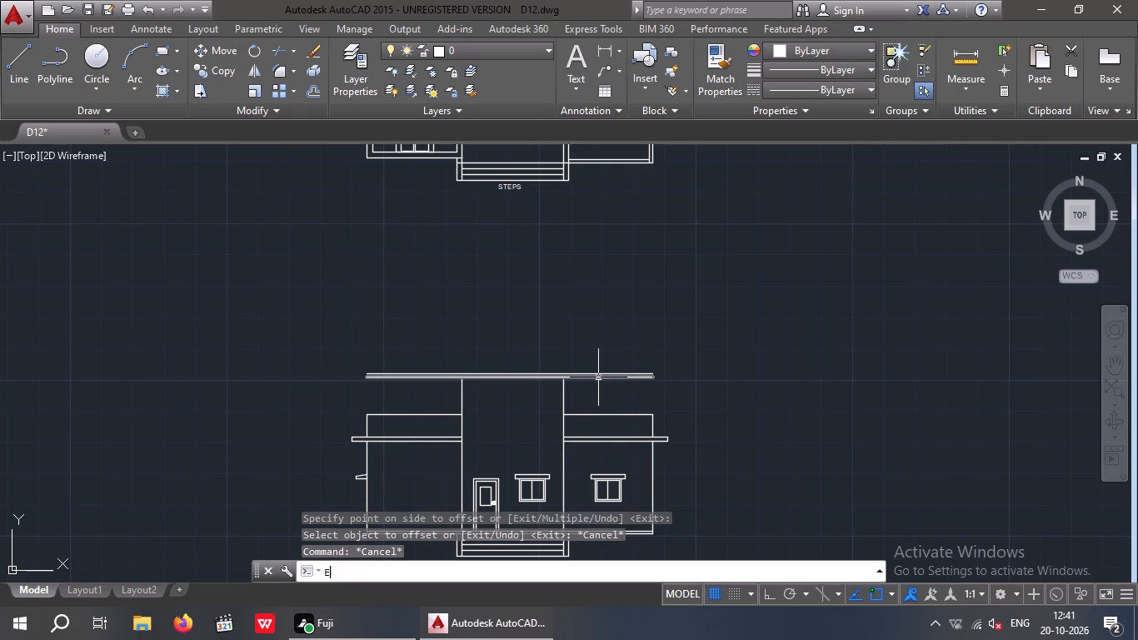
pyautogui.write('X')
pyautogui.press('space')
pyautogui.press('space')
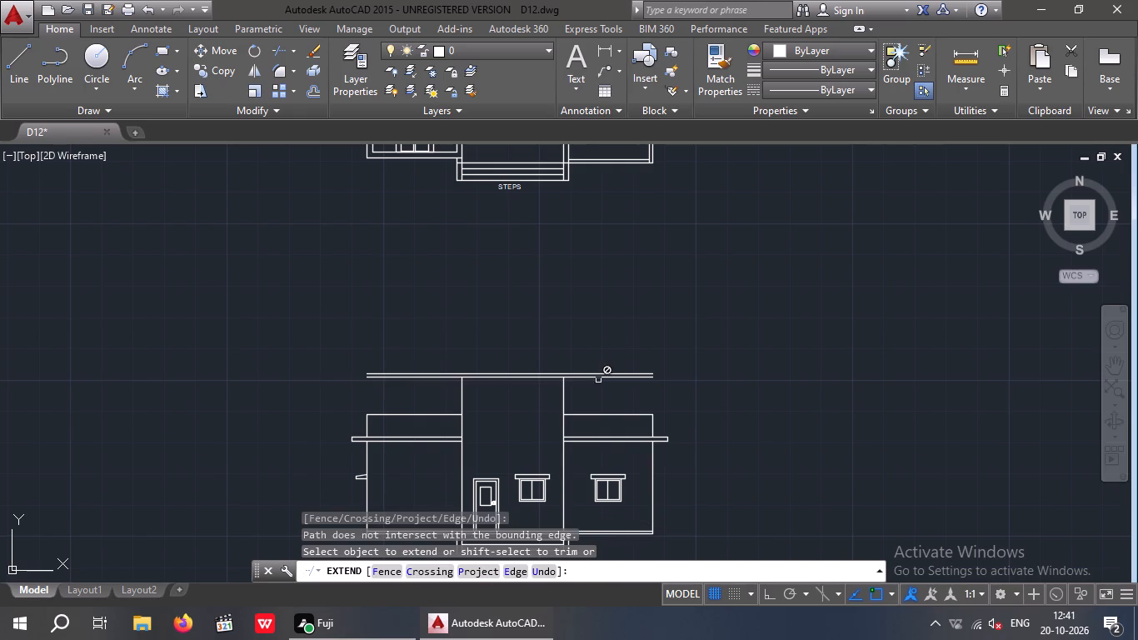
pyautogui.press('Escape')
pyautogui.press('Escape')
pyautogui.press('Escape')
# Offset the central bay's left and right wall lines 2' outward for the upper slab overhang.
pyautogui.press('o')
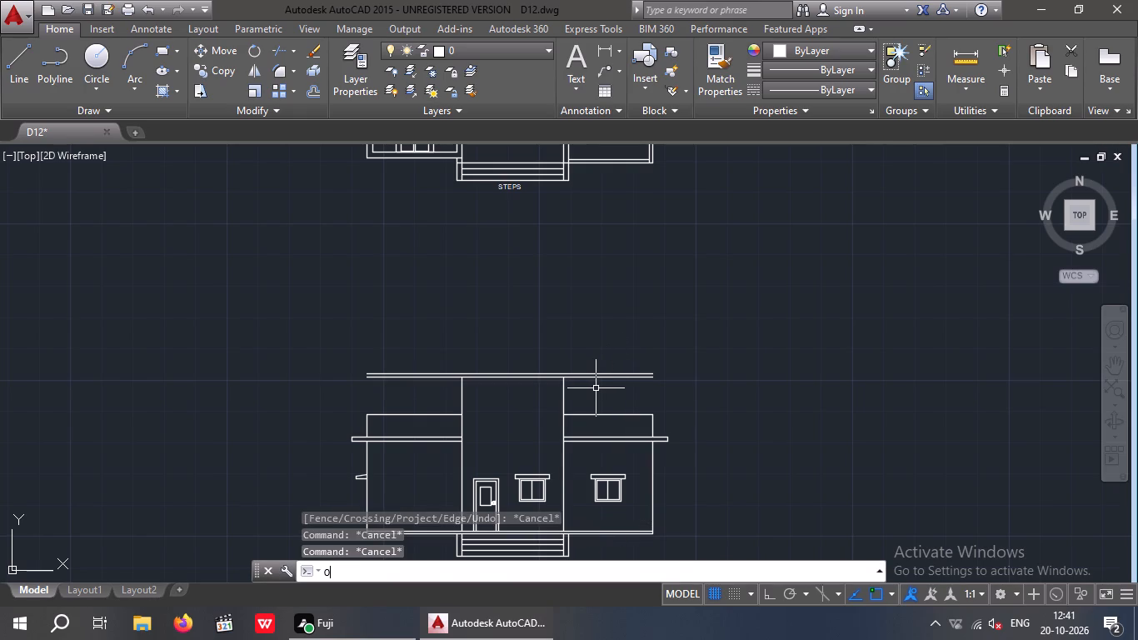
pyautogui.press('Return')
pyautogui.press('2')
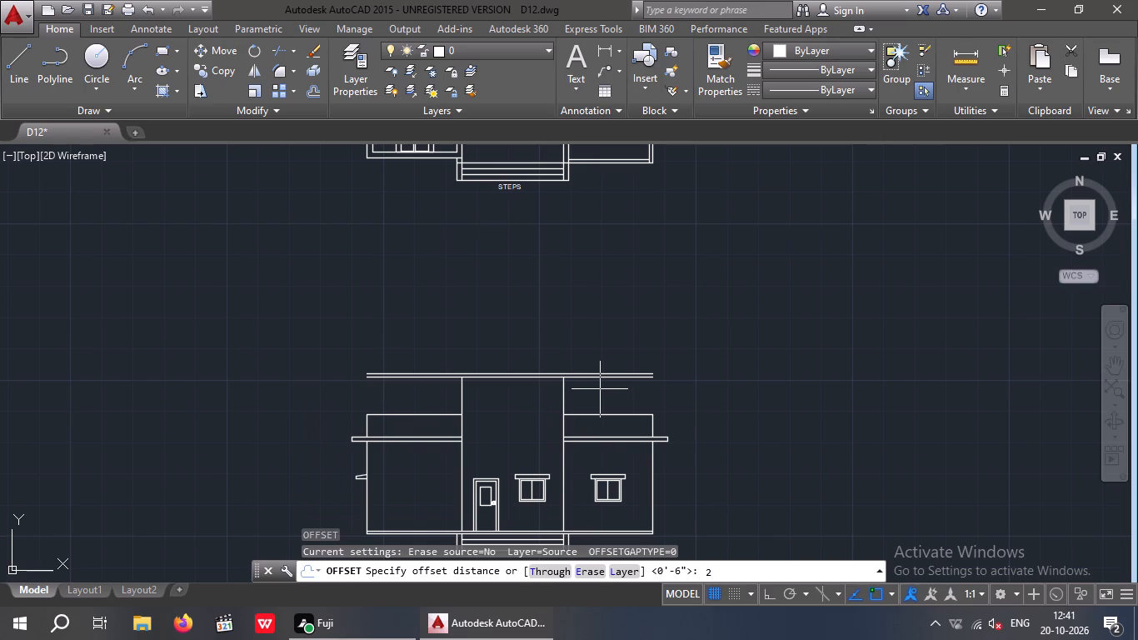
pyautogui.press("'")
pyautogui.press('Return')
pyautogui.scroll(1, 462, 397)
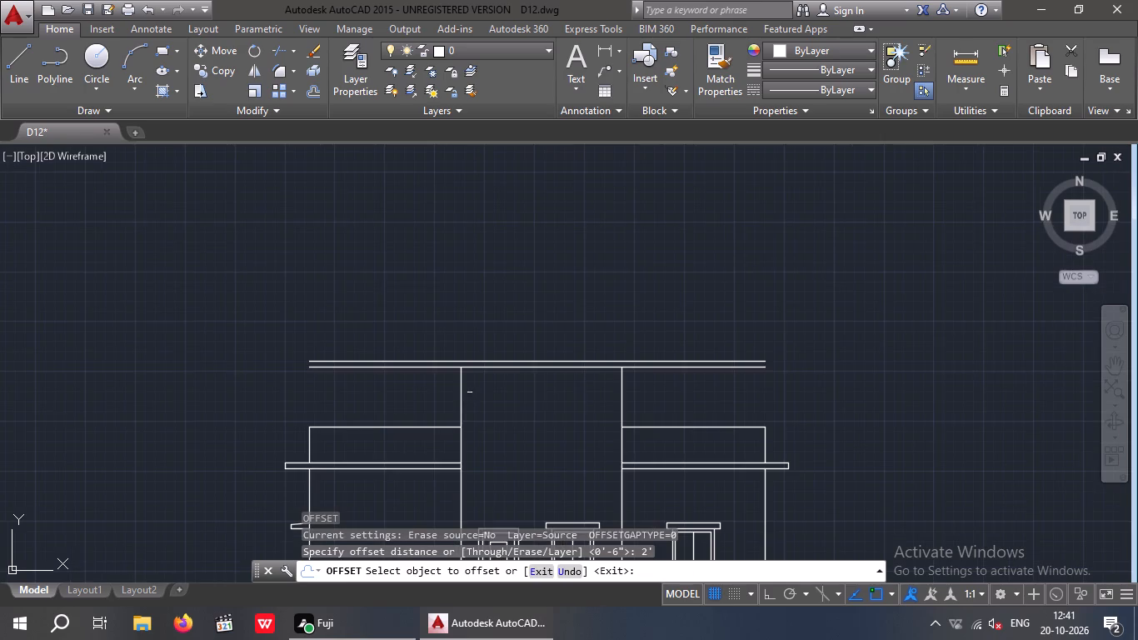
pyautogui.moveTo(458, 392); pyautogui.dragTo(437, 394)
pyautogui.click(404, 394)
pyautogui.moveTo(620, 401); pyautogui.dragTo(634, 400)
pyautogui.click(670, 400)
pyautogui.press('Escape')
pyautogui.press('Escape')
pyautogui.press('Escape')
# Extend both 2' offset lines up to the upper slab's top line.
pyautogui.press('e')
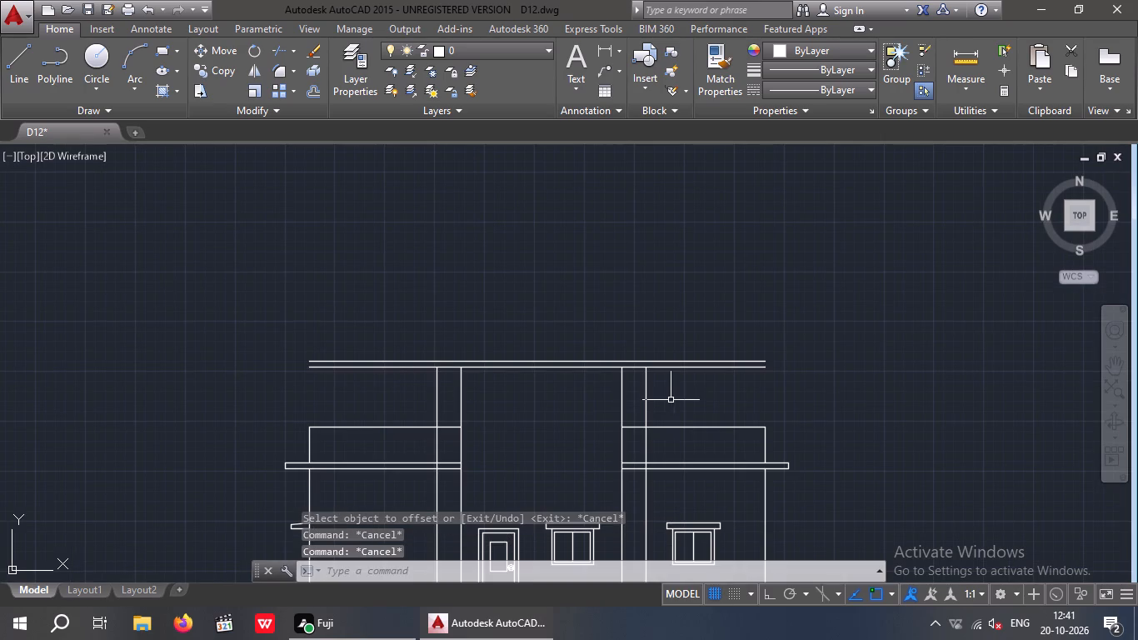
pyautogui.write('X')
pyautogui.press('space')
pyautogui.press('space')
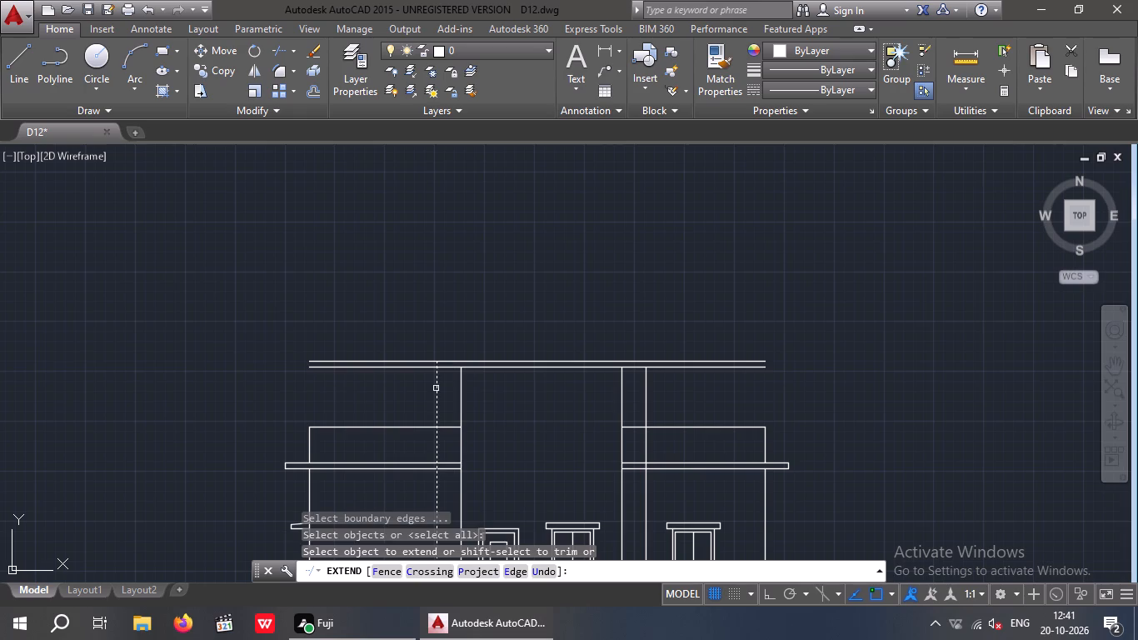
pyautogui.click(436, 387)
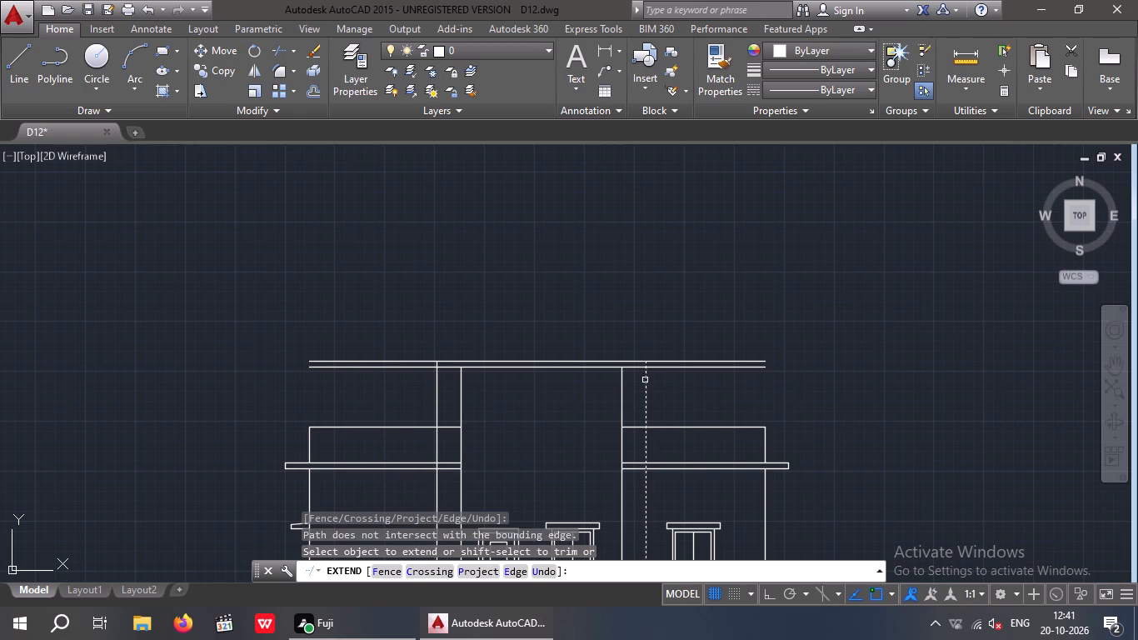
pyautogui.doubleClick(646, 379)
pyautogui.press('Escape')
pyautogui.press('Escape')
# Trim both 2' overhang lines between the upper slab and the side bays' top lines.
pyautogui.write('TR')
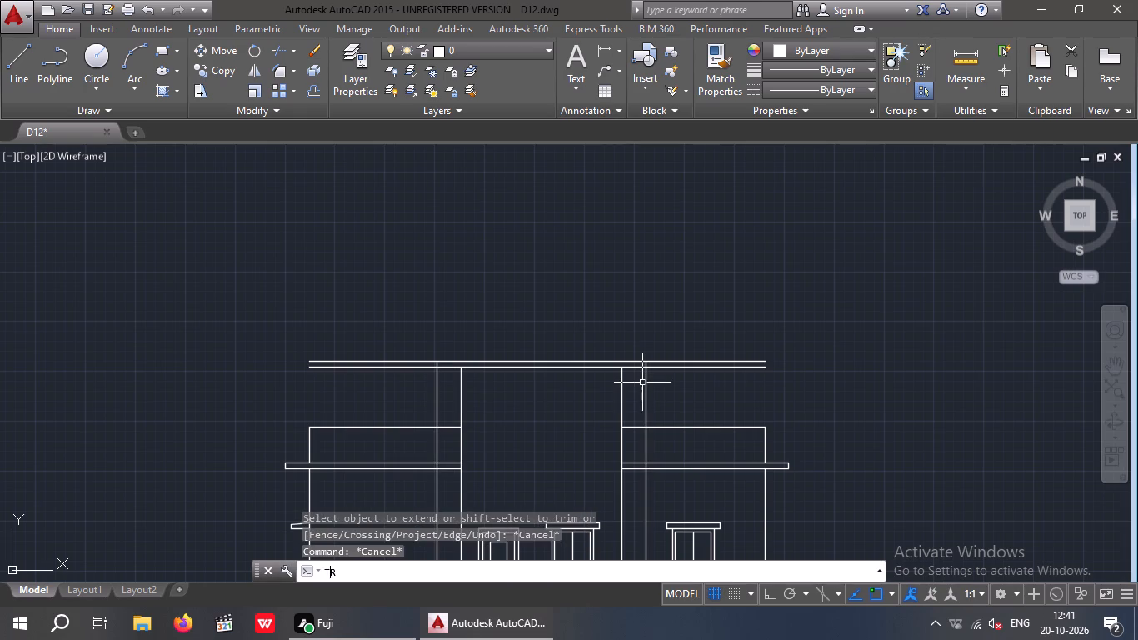
pyautogui.press('space')
pyautogui.press('space')
pyautogui.click(438, 398)
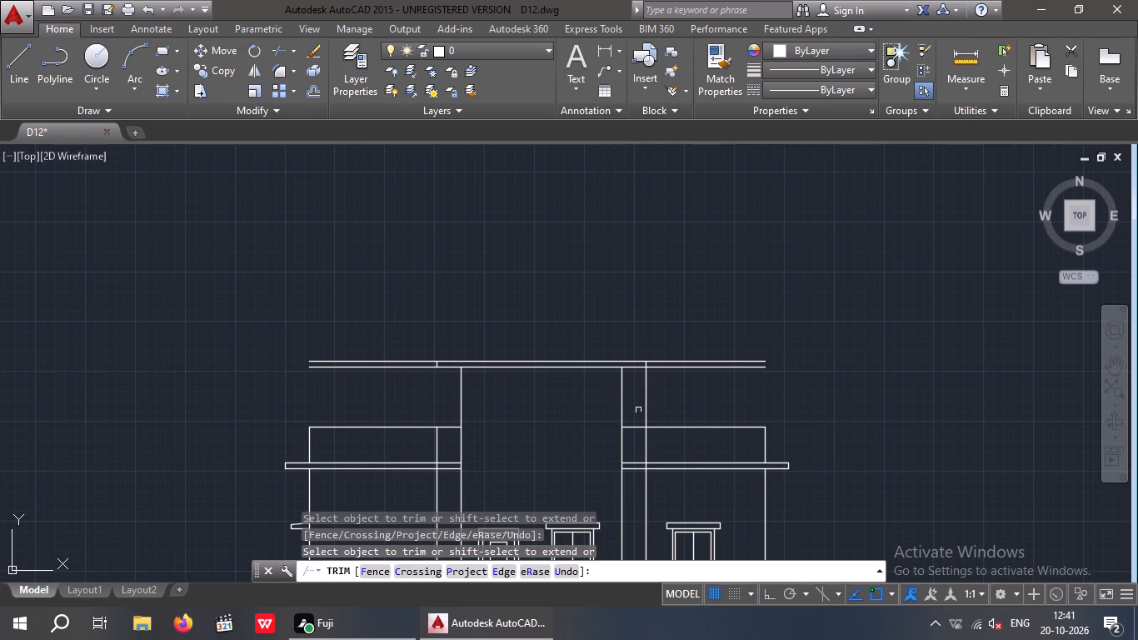
pyautogui.click(647, 401)
pyautogui.press('Escape')
pyautogui.press('Escape')
# Erase the two leftover lower segments of the 2' overhang lines beside the central bay.
pyautogui.scroll(3, 438, 450)
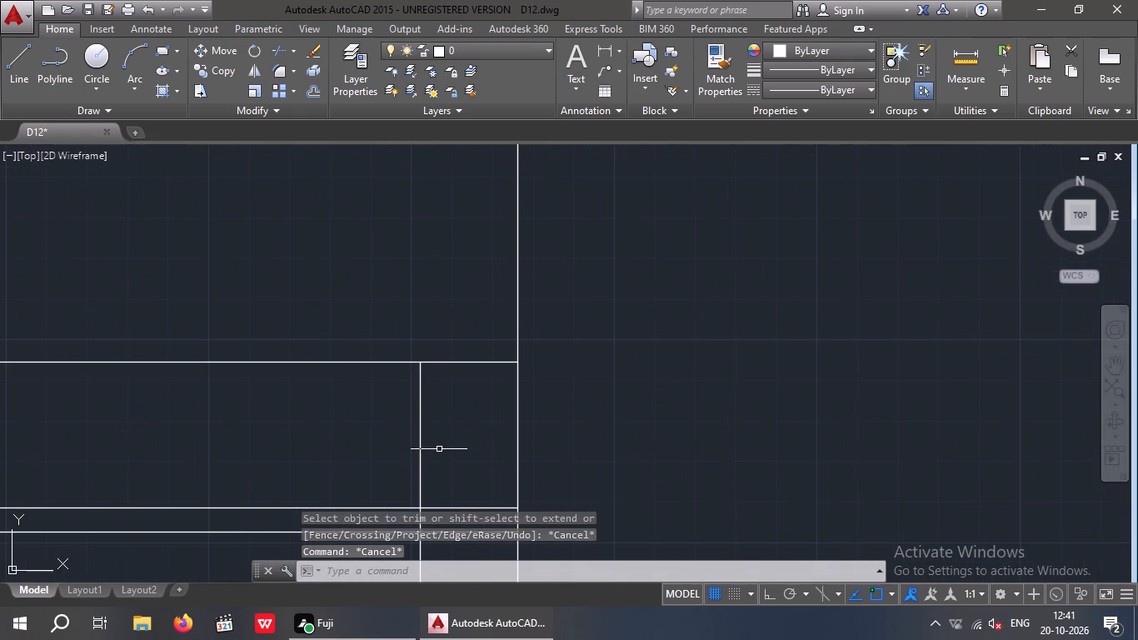
pyautogui.moveTo(452, 435); pyautogui.dragTo(402, 449)
pyautogui.click(392, 449)
pyautogui.scroll(-4, 402, 430)
pyautogui.scroll(3, 545, 433)
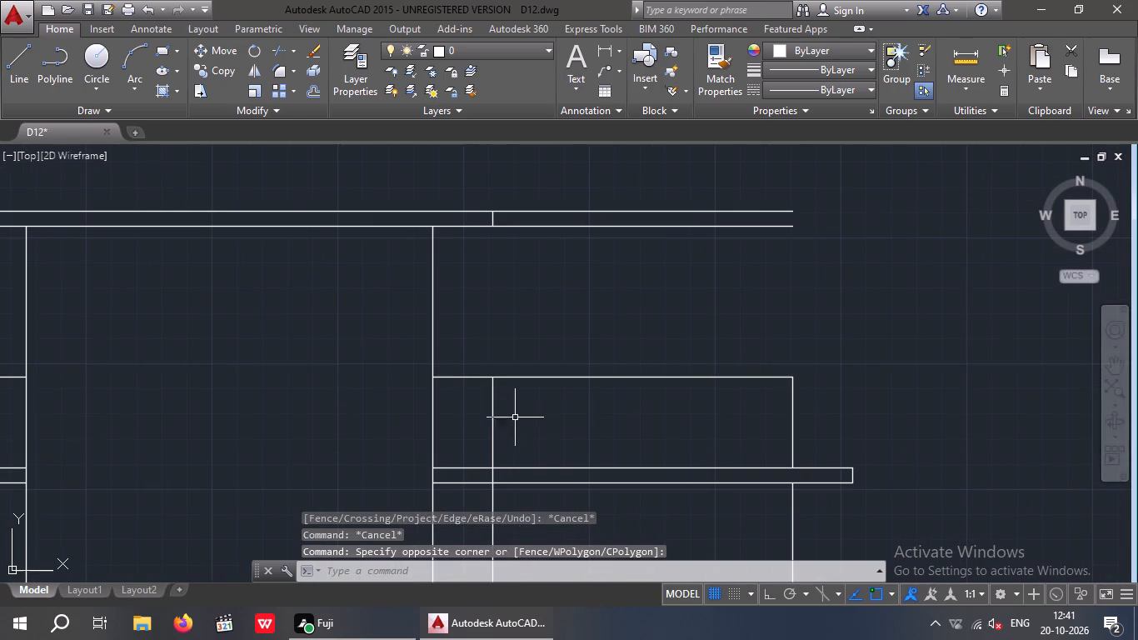
pyautogui.moveTo(516, 416); pyautogui.dragTo(497, 422)
pyautogui.click(478, 426)
pyautogui.press('Delete')
pyautogui.scroll(-2, 482, 423)
pyautogui.press('Escape')
pyautogui.press('Escape')
# Trim the upper slab's top and bottom lines beyond the overhang ends on both sides.
pyautogui.press('t')
pyautogui.write('R')
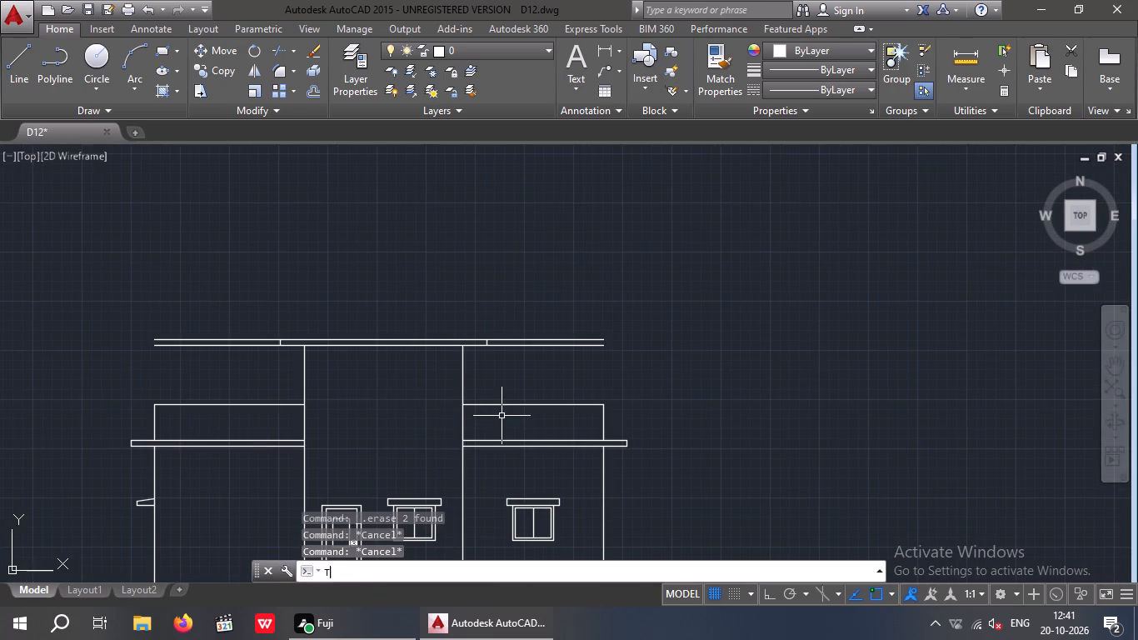
pyautogui.press('space')
pyautogui.press('space')
pyautogui.moveTo(567, 365); pyautogui.dragTo(557, 349)
pyautogui.click(547, 303)
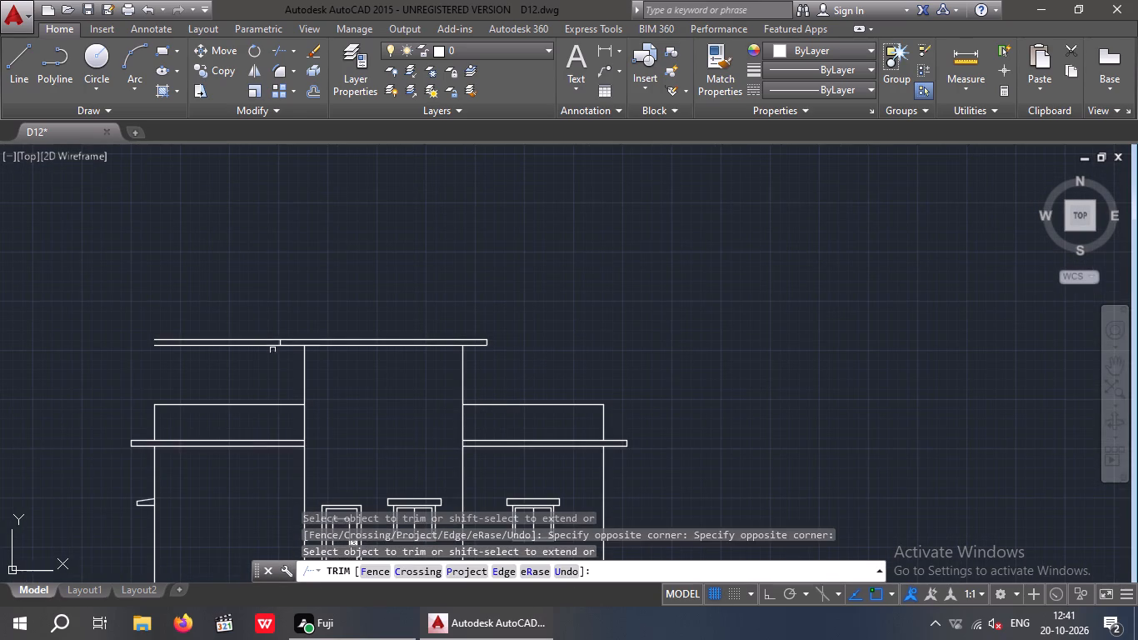
pyautogui.moveTo(242, 363); pyautogui.dragTo(231, 342)
pyautogui.click(219, 317)
pyautogui.press('Escape')
pyautogui.press('Escape')
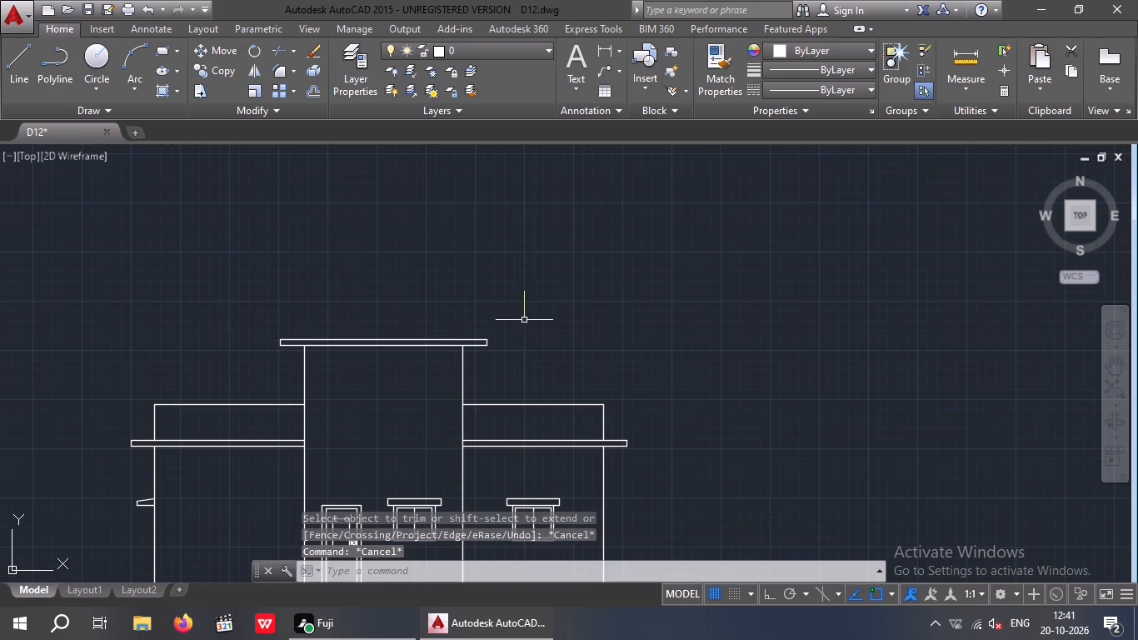
# Offset the elevation's outer left and right wall lines 4" outward for the floor strip's projection.
pyautogui.moveTo(508, 355); pyautogui.dragTo(584, 319, button='middle')
pyautogui.scroll(-1, 582, 320)
pyautogui.moveTo(605, 336); pyautogui.dragTo(599, 330, button='middle')
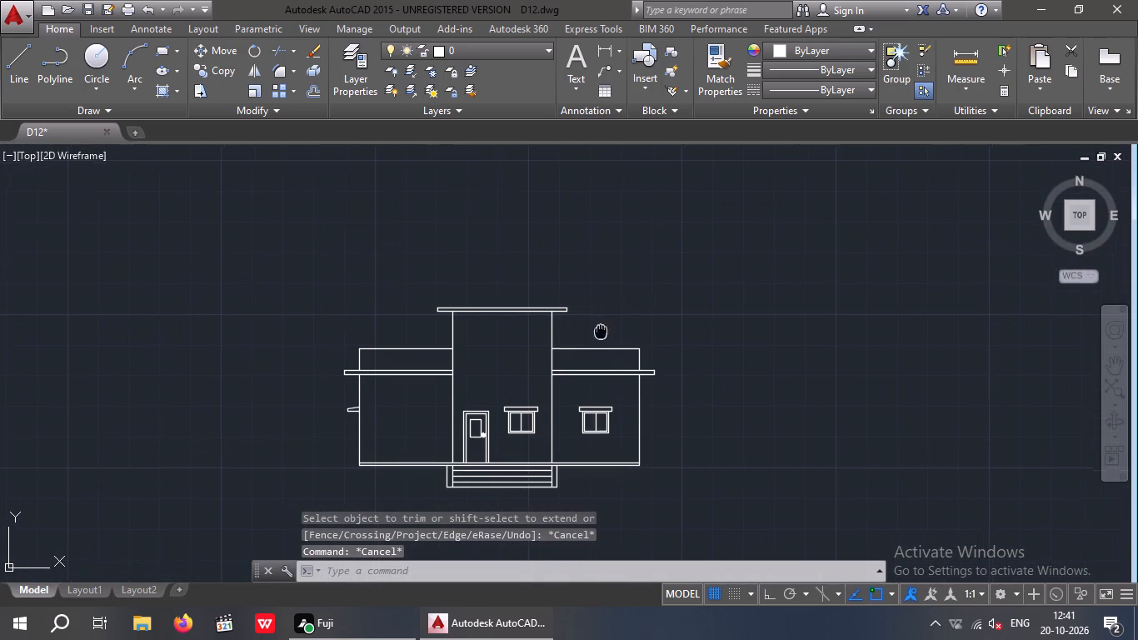
pyautogui.moveTo(599, 330); pyautogui.dragTo(576, 288, button='middle')
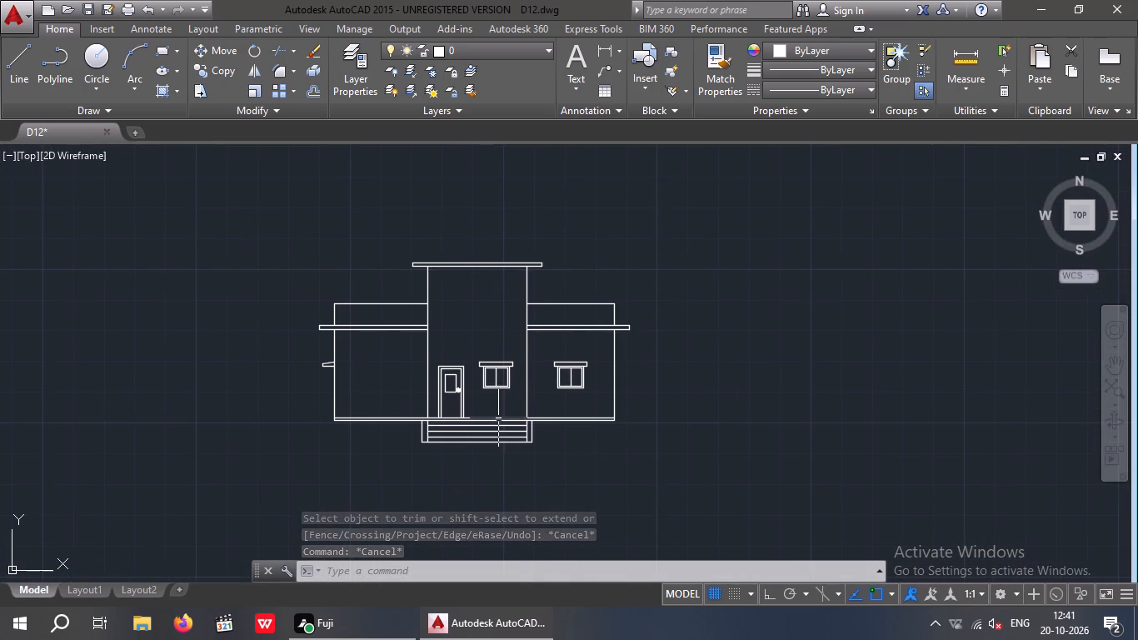
pyautogui.moveTo(463, 455); pyautogui.dragTo(476, 415, button='middle')
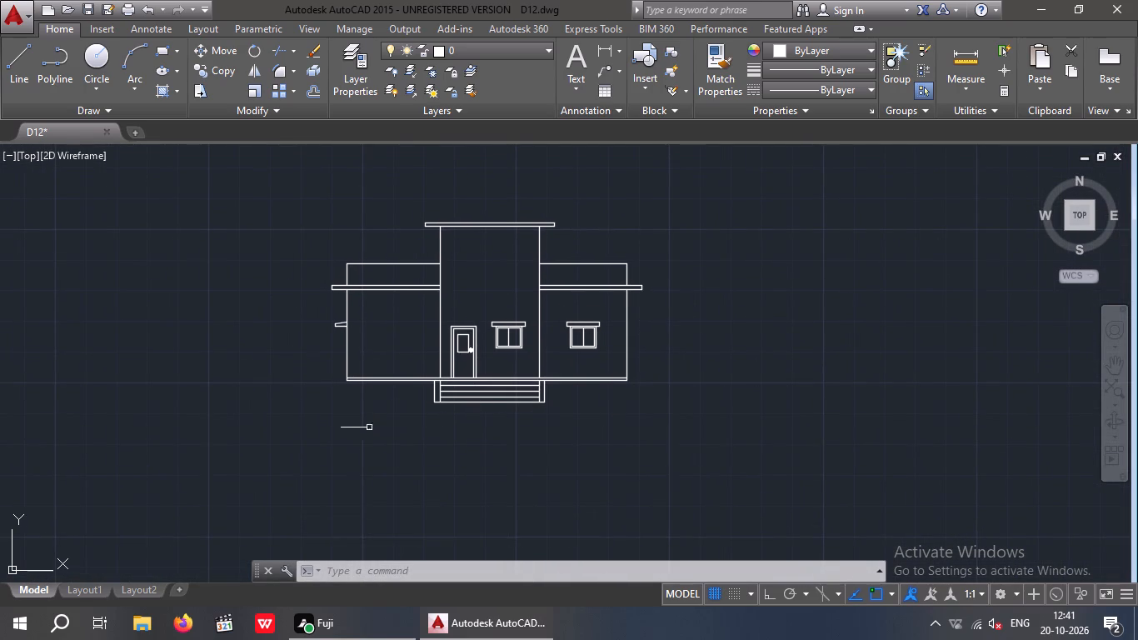
pyautogui.press('Escape')
pyautogui.press('Escape')
pyautogui.scroll(3, 358, 387)
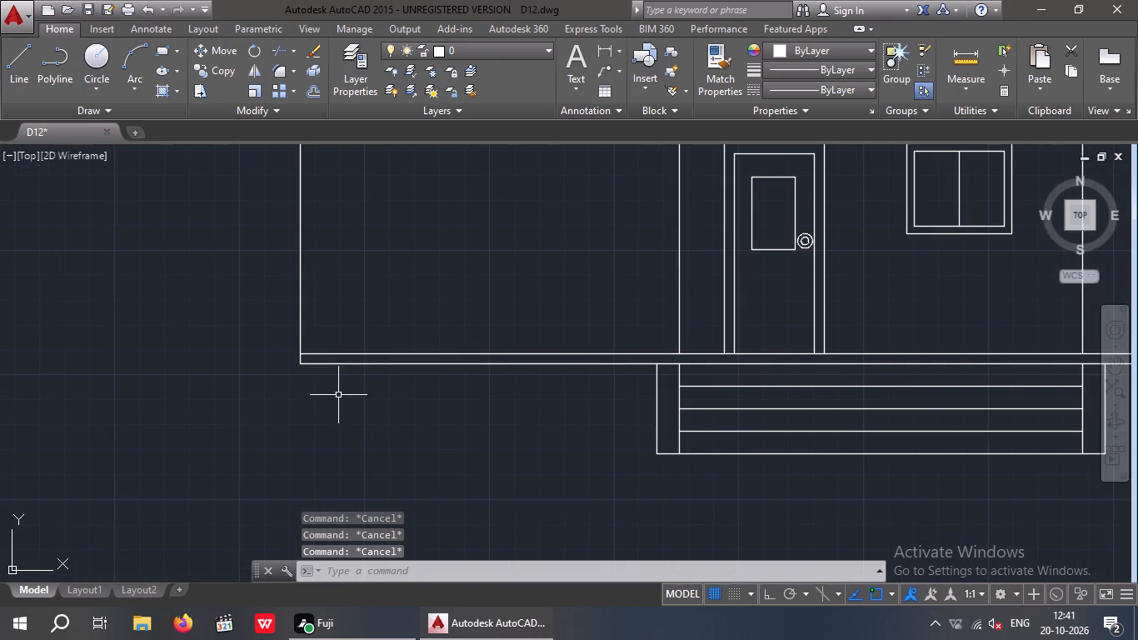
pyautogui.press('o')
pyautogui.press('Return')
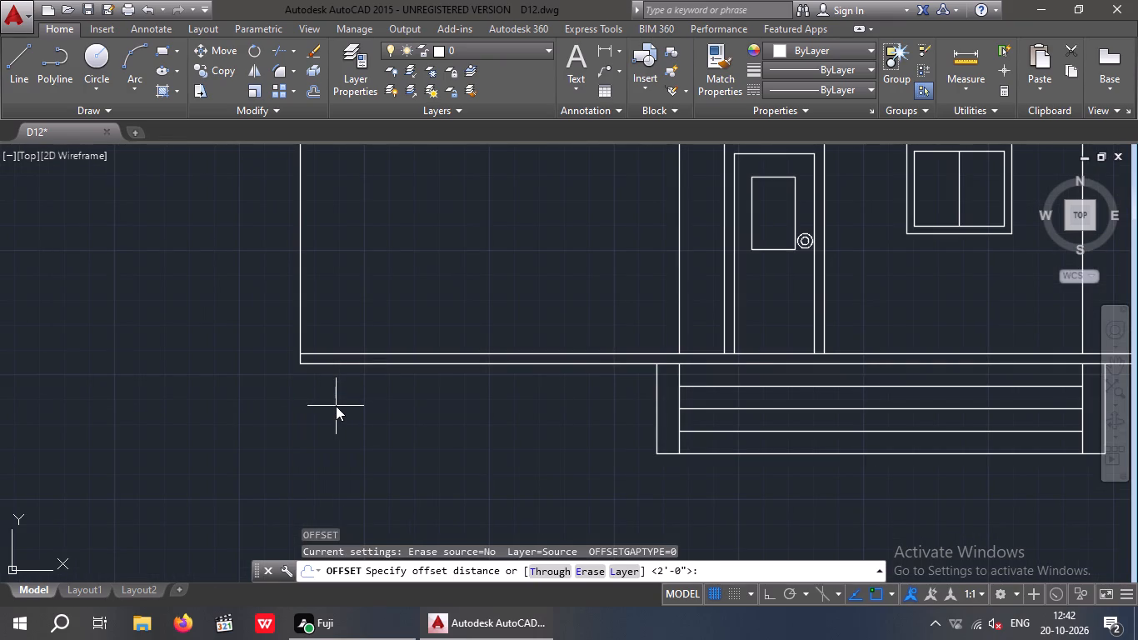
pyautogui.press('4')
pyautogui.hotkey('shift', '"')
pyautogui.press('Return')
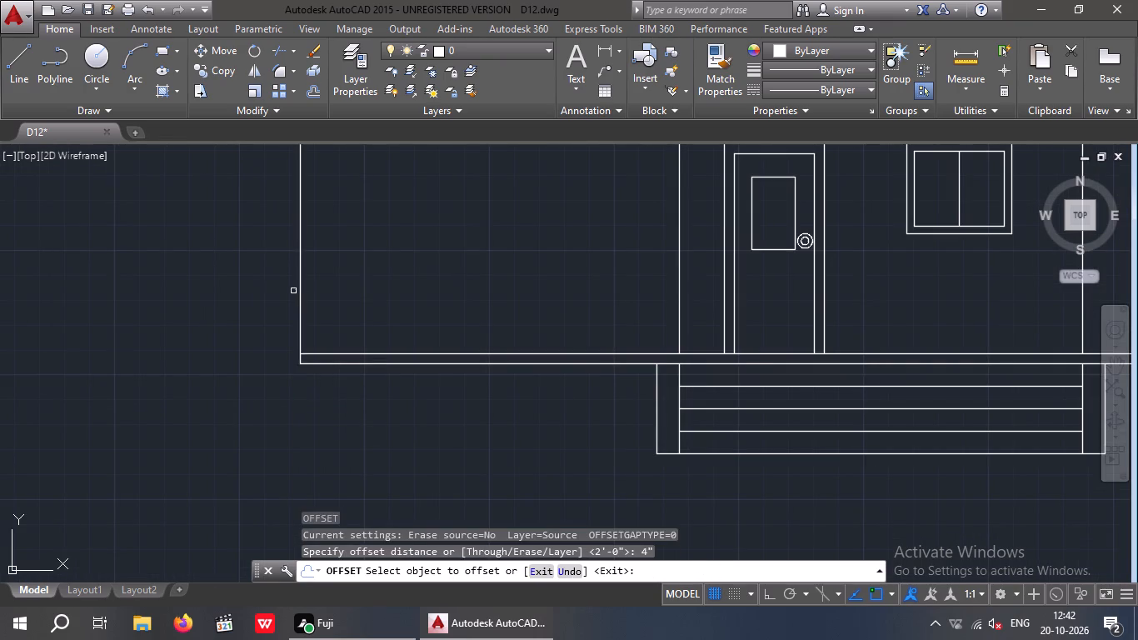
pyautogui.click(302, 289)
pyautogui.click(239, 302)
pyautogui.scroll(-3, 246, 300)
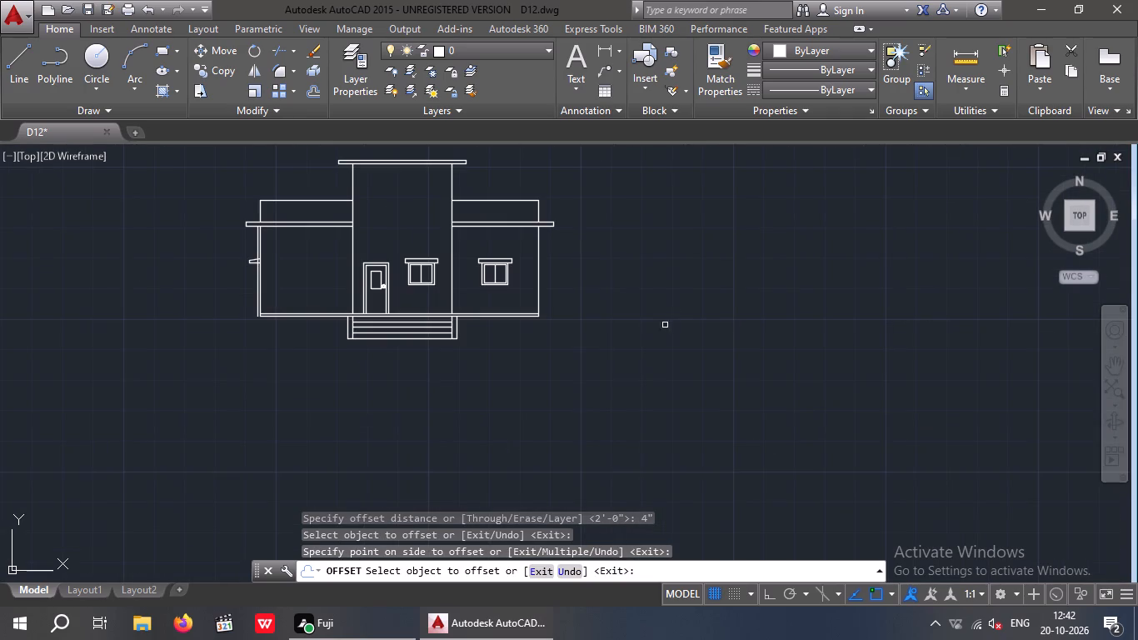
pyautogui.scroll(2, 545, 301)
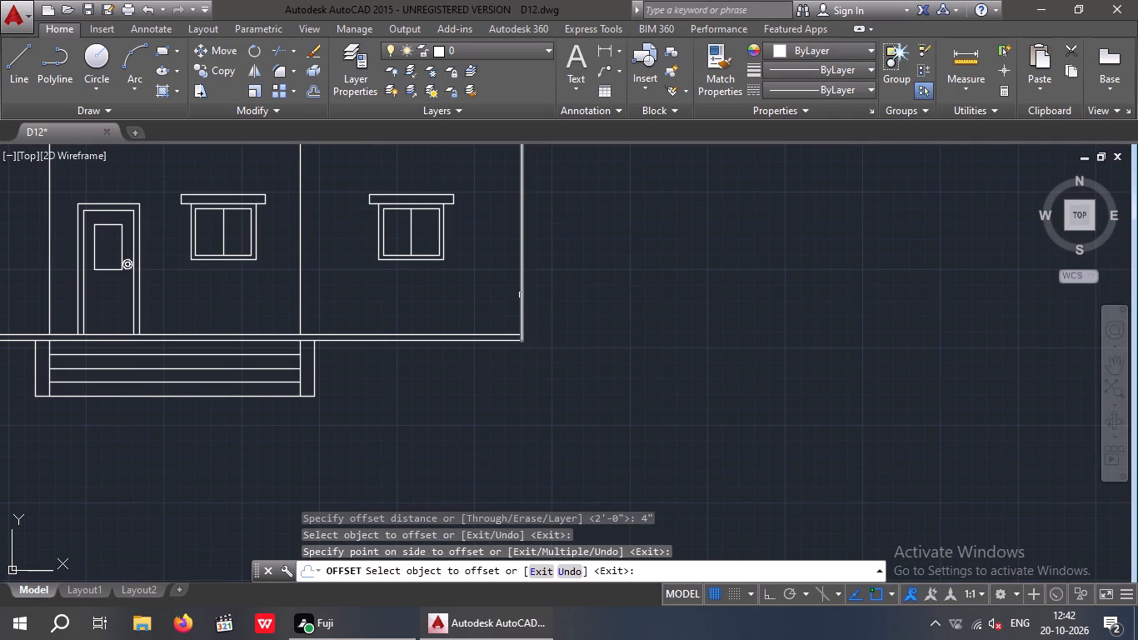
pyautogui.click(522, 295)
pyautogui.click(639, 291)
pyautogui.press('Escape')
pyautogui.press('Escape')
pyautogui.press('Escape')
pyautogui.press('Escape')
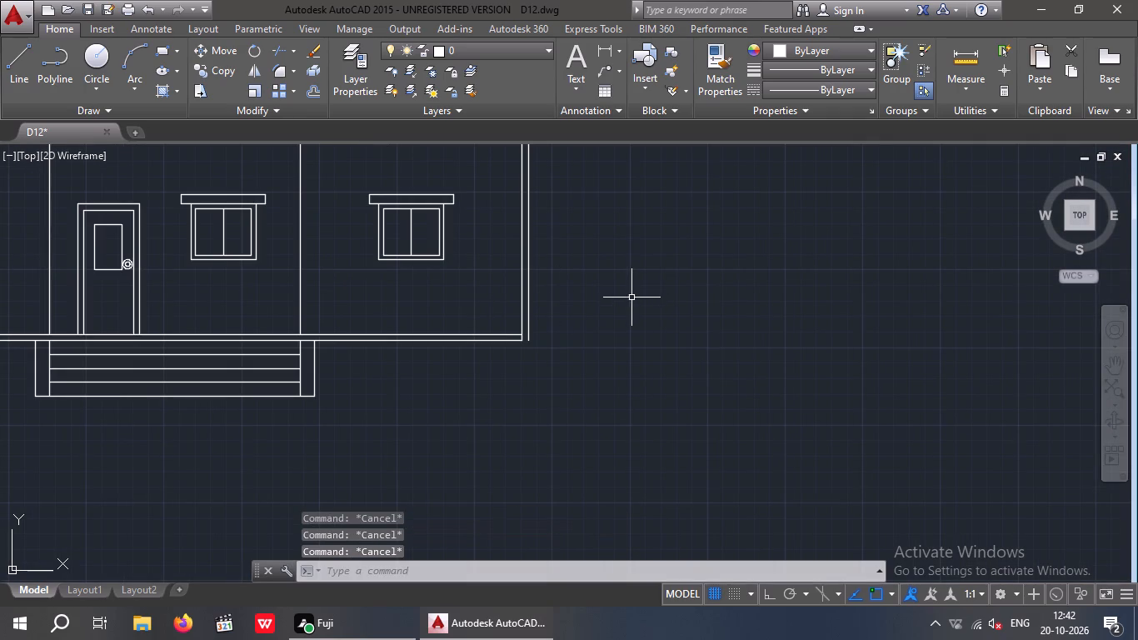
# Extend the floor strip's two horizontal lines out to the 4" offset lines at both ends.
pyautogui.press('e')
pyautogui.press('x')
pyautogui.press('space')
pyautogui.press('space')
pyautogui.moveTo(493, 373); pyautogui.dragTo(484, 370)
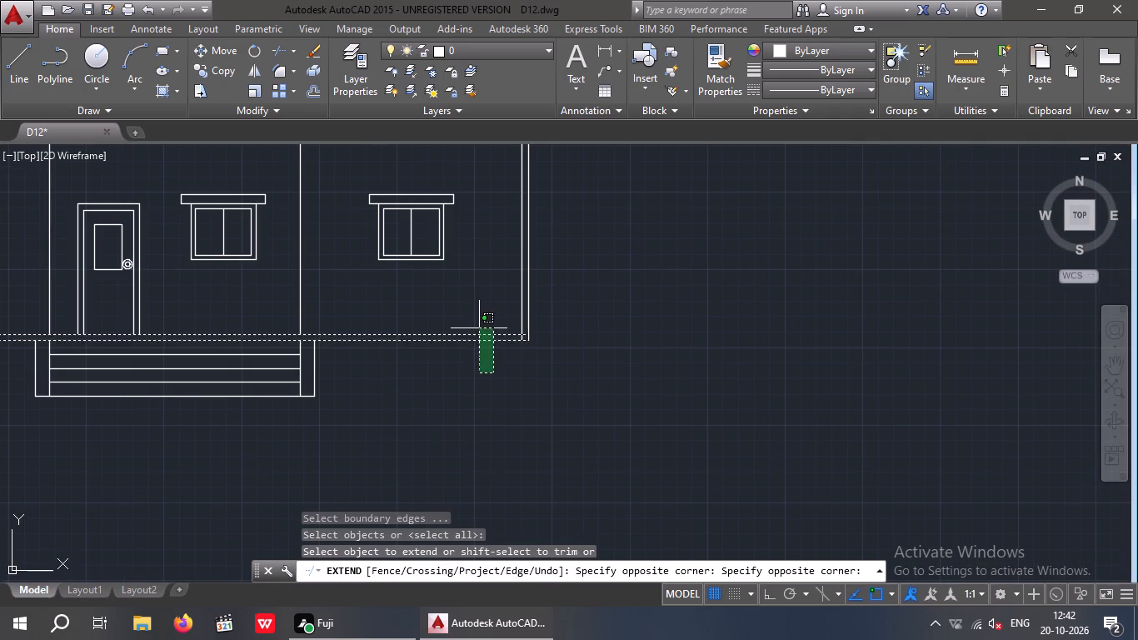
pyautogui.click(479, 327)
pyautogui.scroll(-2, 473, 417)
pyautogui.scroll(2, 262, 402)
pyautogui.moveTo(246, 407); pyautogui.dragTo(240, 400)
pyautogui.click(222, 352)
pyautogui.press('Escape')
pyautogui.press('Escape')
pyautogui.press('Escape')
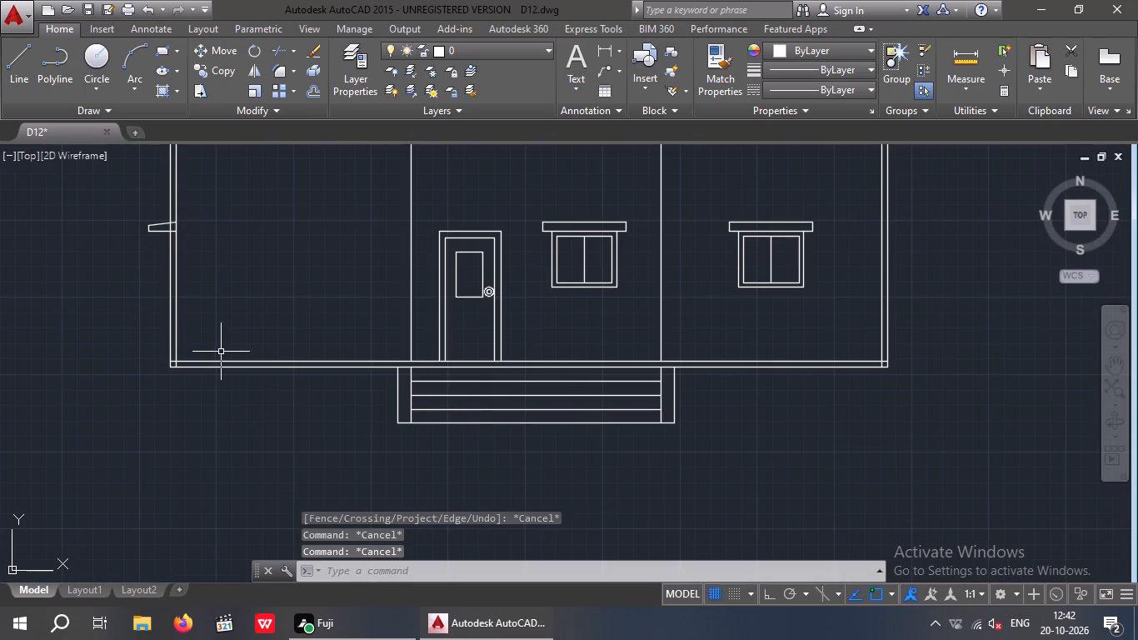
# Trim the two 4" offset lines above the floor strip, keeping only its end caps.
pyautogui.scroll(2, 198, 352)
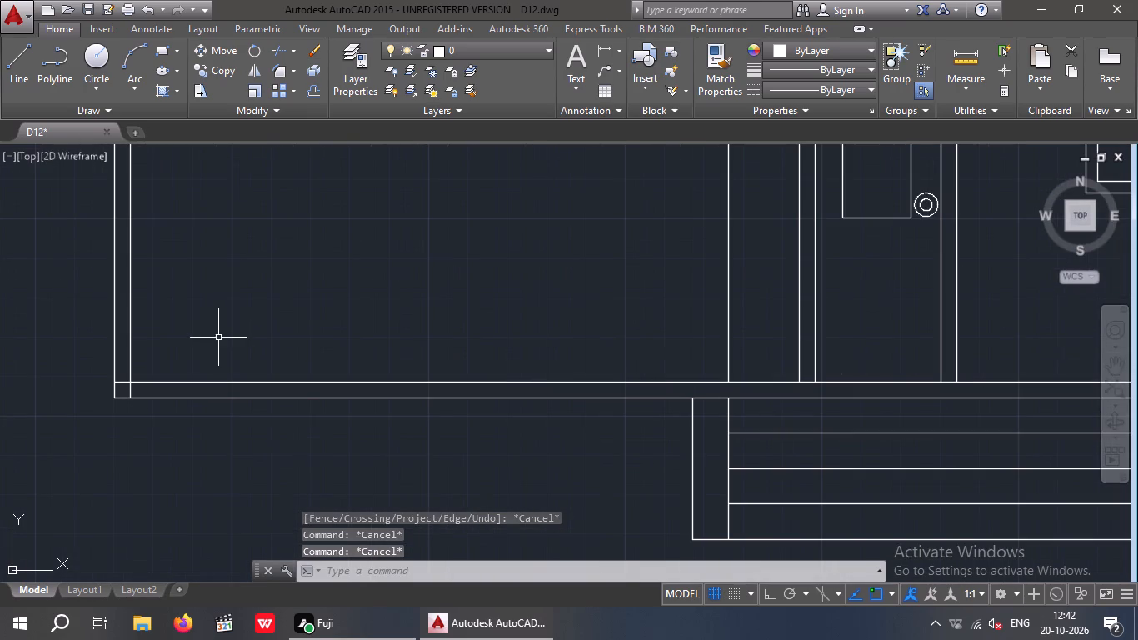
pyautogui.press('t')
pyautogui.write('R')
pyautogui.press('space')
pyautogui.press('space')
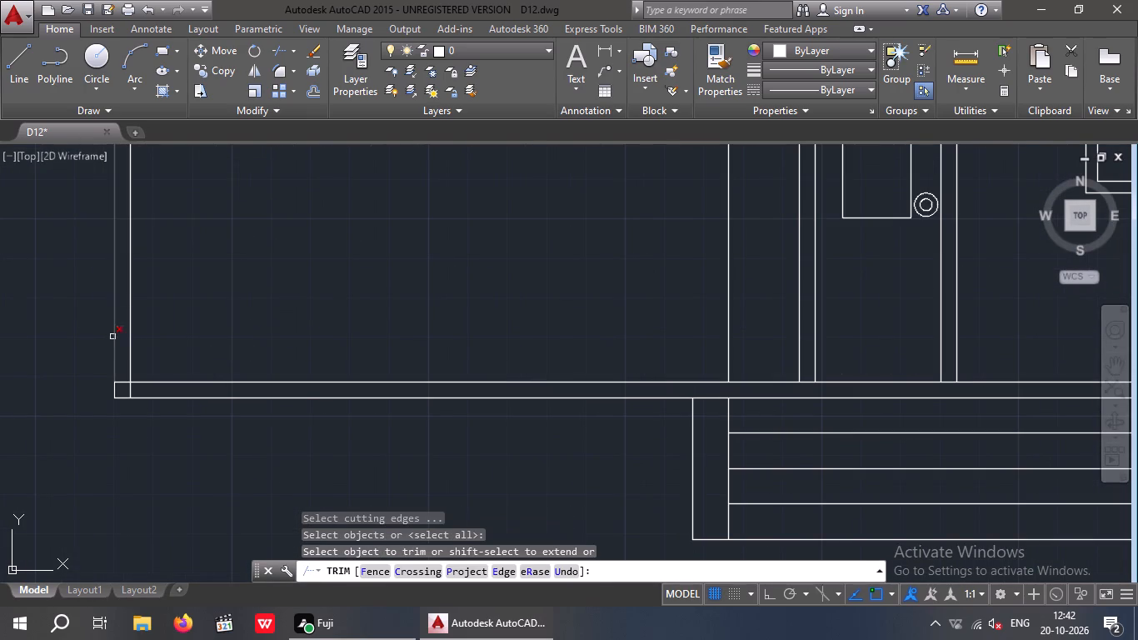
pyautogui.click(113, 336)
pyautogui.scroll(-3, 111, 334)
pyautogui.scroll(2, 557, 327)
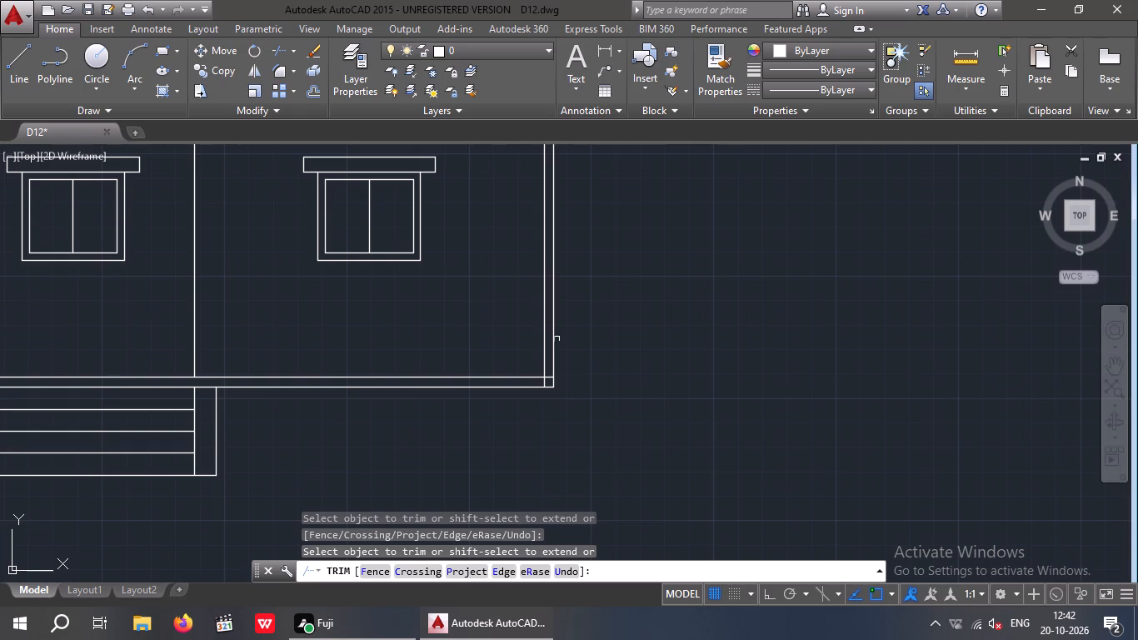
pyautogui.click(553, 339)
# Trim the outer left and right wall line segments that run inside the floor strip.
pyautogui.scroll(3, 542, 395)
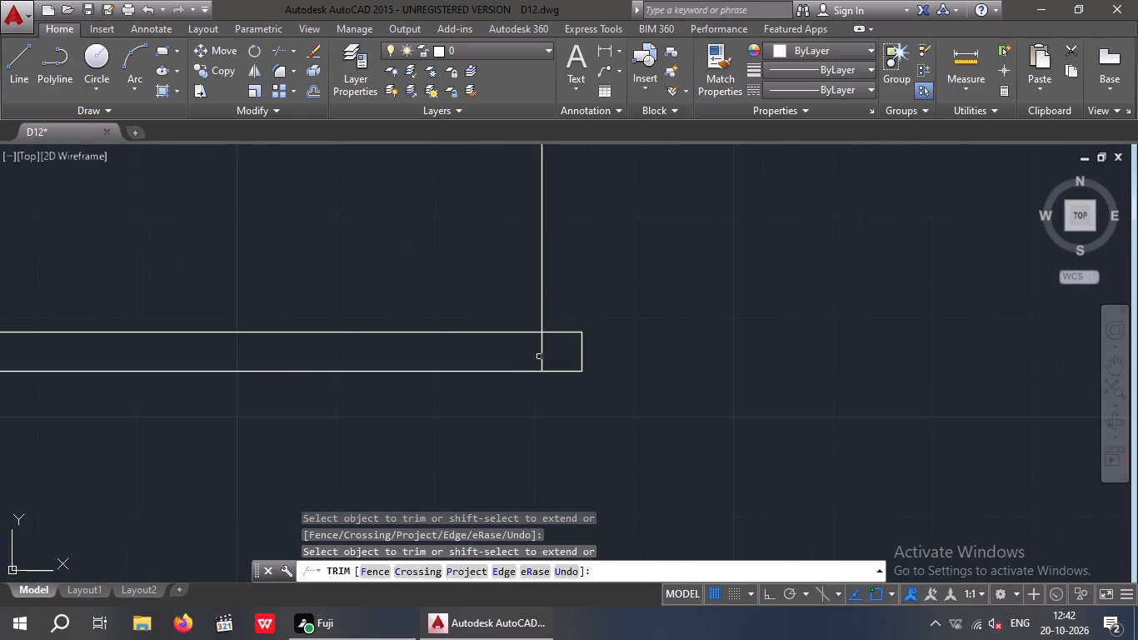
pyautogui.click(541, 356)
pyautogui.scroll(-3, 545, 352)
pyautogui.moveTo(445, 421); pyautogui.dragTo(764, 436, button='middle')
pyautogui.scroll(-3, 740, 427)
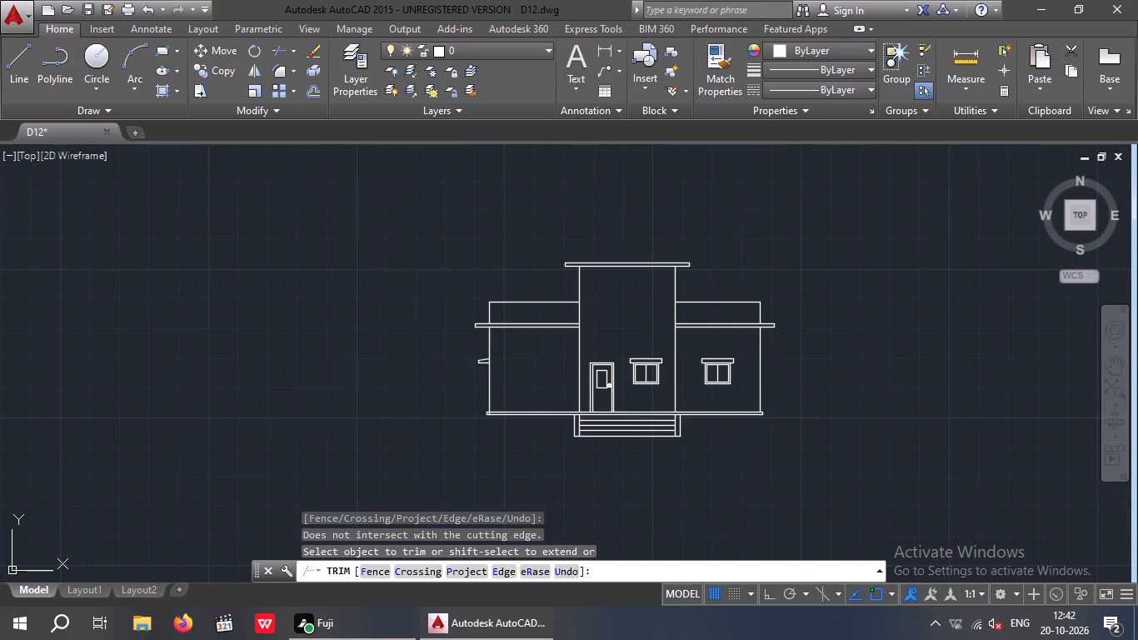
pyautogui.scroll(5, 492, 422)
pyautogui.click(431, 359)
pyautogui.scroll(-3, 435, 371)
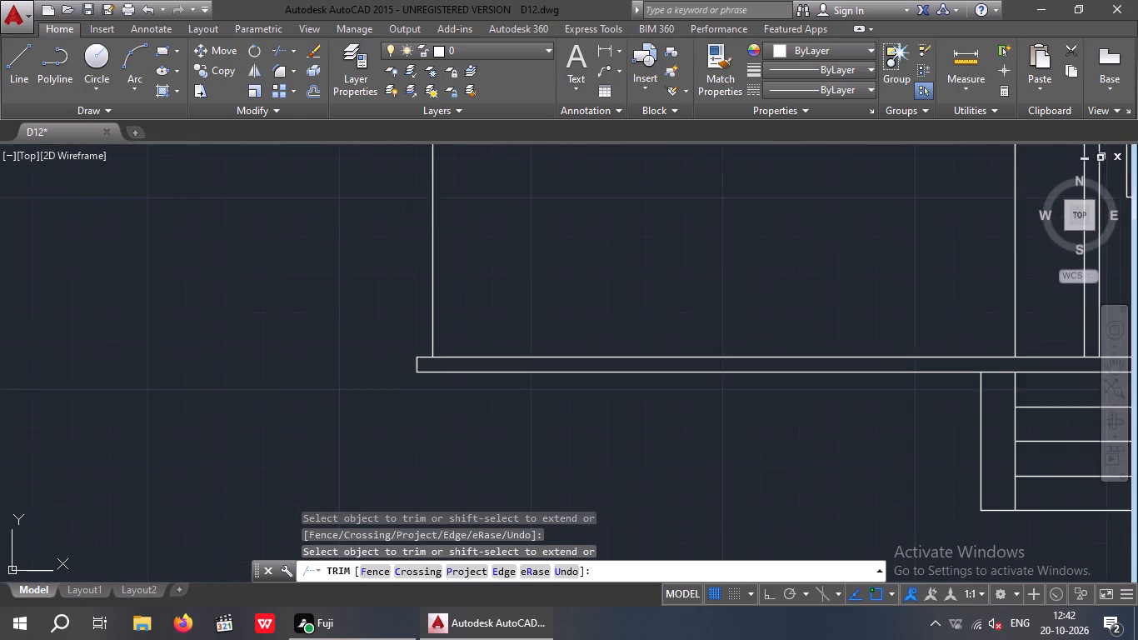
pyautogui.scroll(-1, 505, 422)
pyautogui.press('Escape')
pyautogui.press('Escape')
# Save the D12 drawing with the updated front elevation.
pyautogui.moveTo(791, 470); pyautogui.dragTo(659, 478, button='middle')
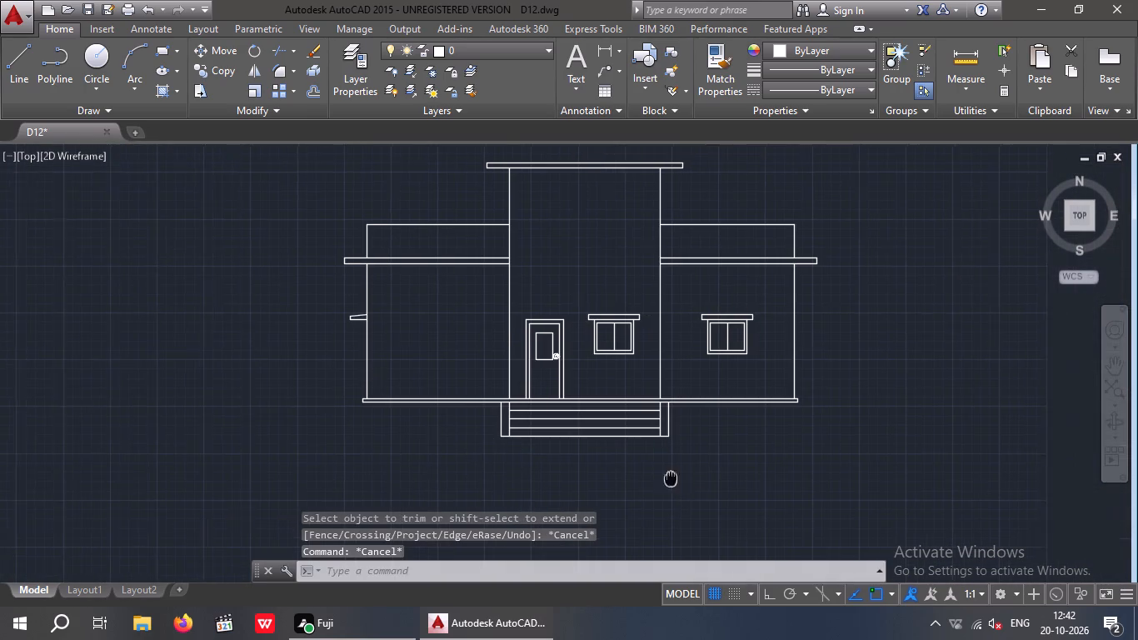
pyautogui.moveTo(659, 478); pyautogui.dragTo(637, 477, button='middle')
pyautogui.scroll(-2, 726, 433)
pyautogui.moveTo(746, 466); pyautogui.dragTo(591, 493, button='middle')
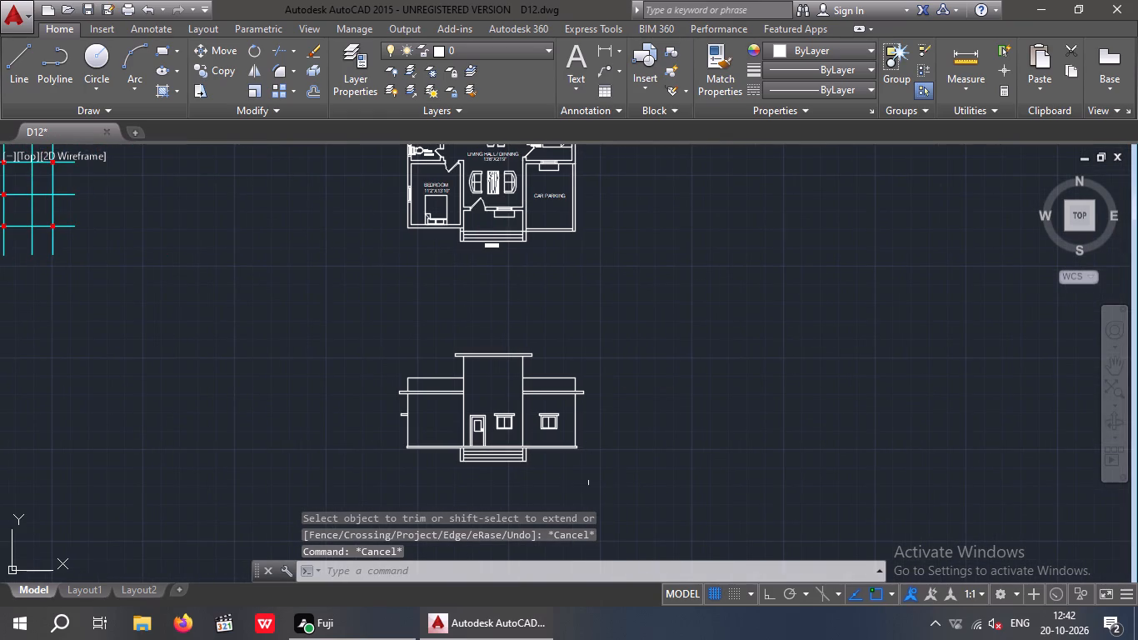
pyautogui.hotkey('ctrl', 's')
pyautogui.hotkey('ctrl', 's')
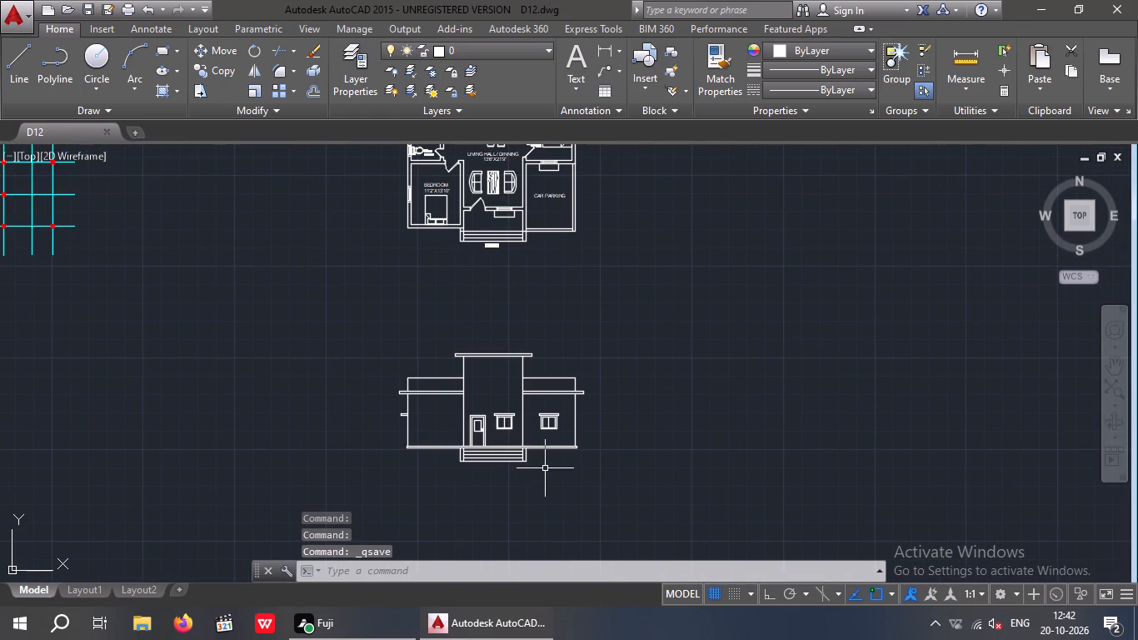
# Review the front elevation up close and its placement below the floor plan.
pyautogui.scroll(3, 494, 399)
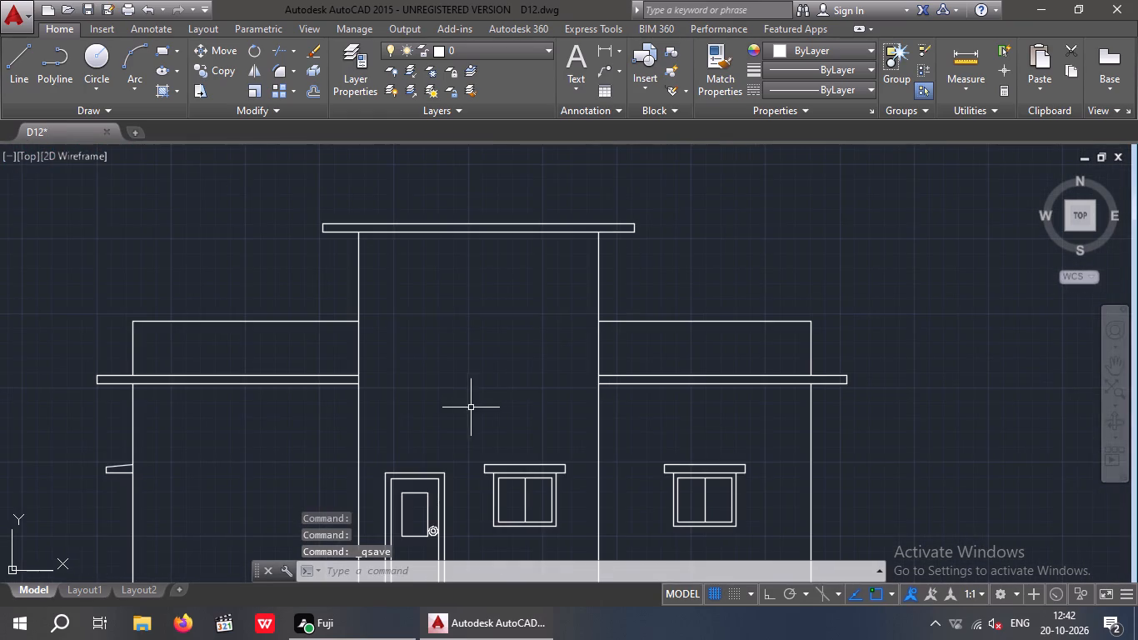
pyautogui.moveTo(472, 407); pyautogui.dragTo(500, 258, button='middle')
pyautogui.scroll(-1, 502, 273)
pyautogui.moveTo(501, 273); pyautogui.dragTo(436, 299, button='middle')
pyautogui.scroll(-2, 451, 292)
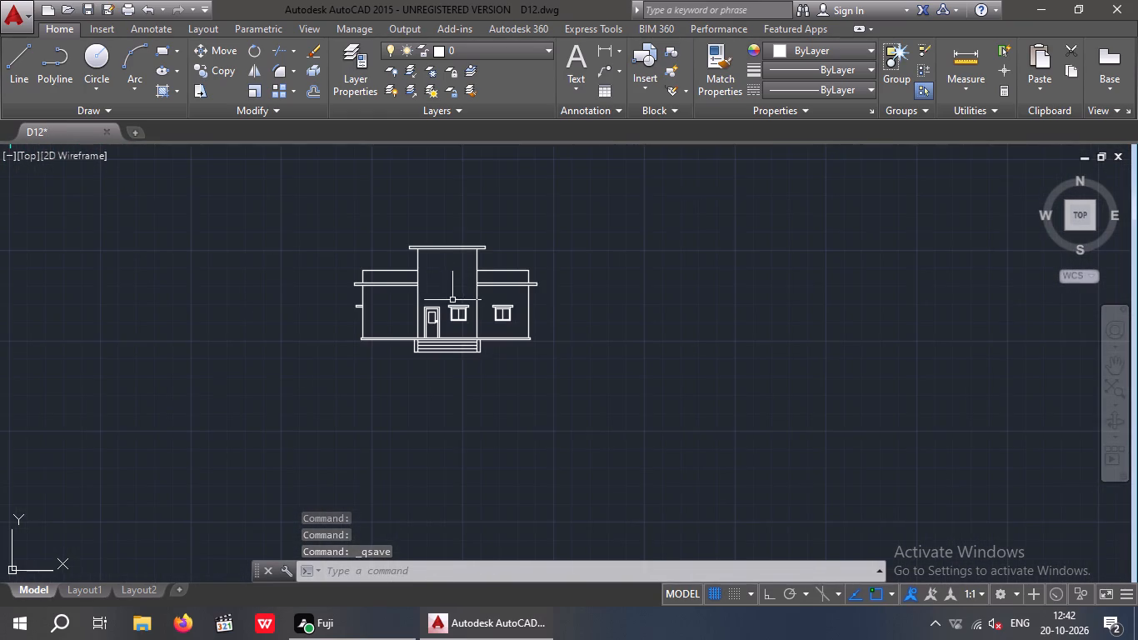
pyautogui.moveTo(455, 307); pyautogui.dragTo(467, 400, button='middle')
pyautogui.scroll(-2, 480, 359)
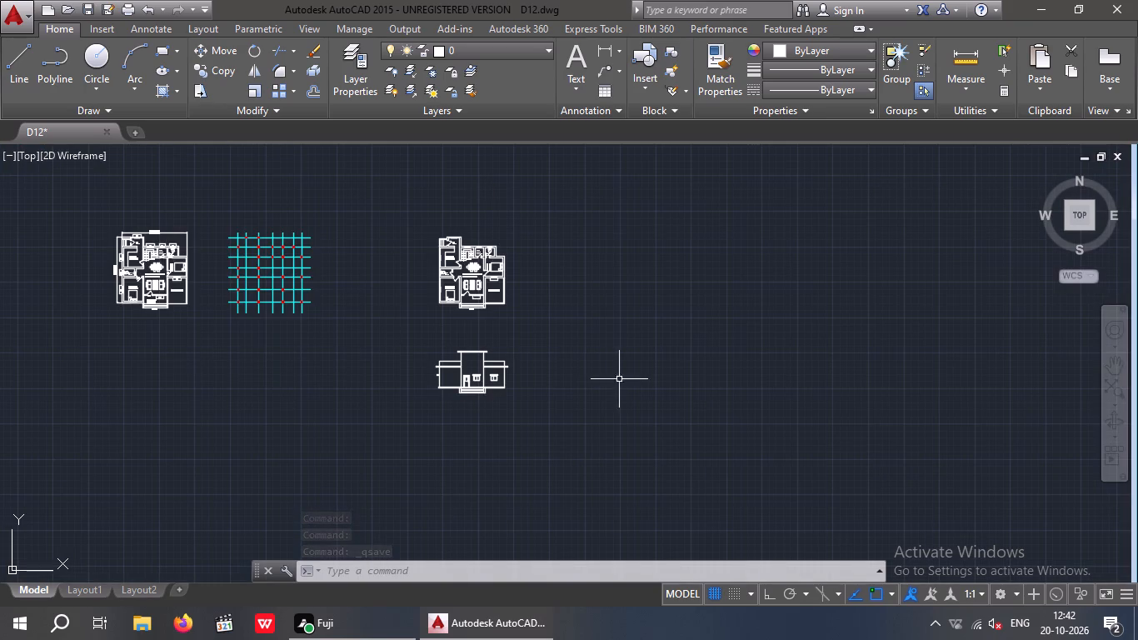
pyautogui.scroll(3, 469, 369)
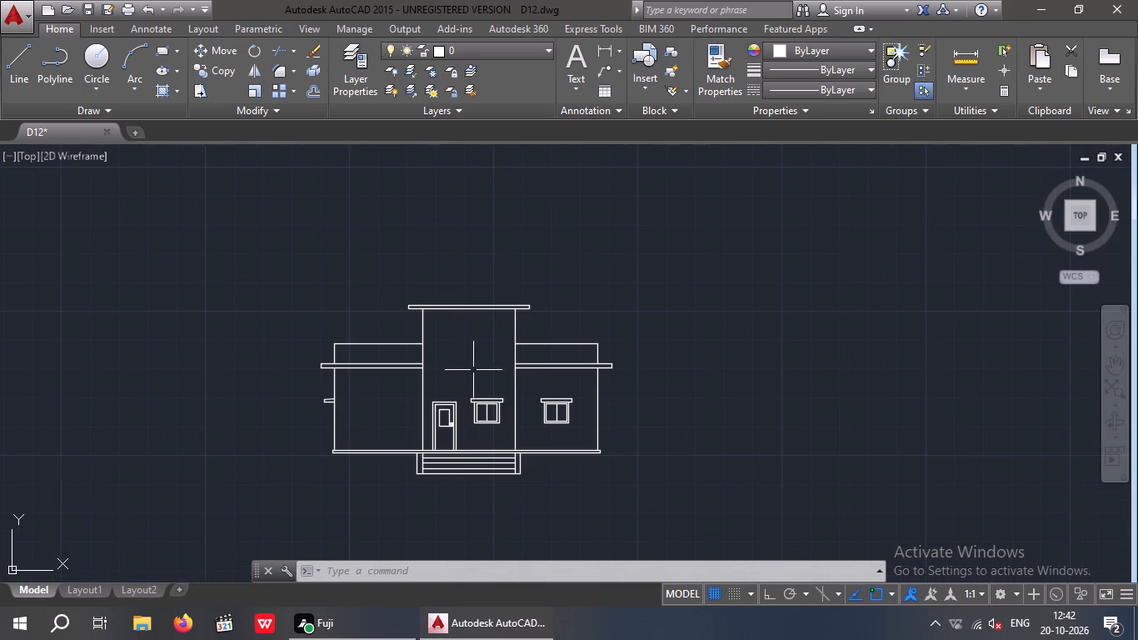
pyautogui.moveTo(473, 369); pyautogui.dragTo(474, 319, button='middle')
pyautogui.scroll(-1, 478, 348)
pyautogui.moveTo(499, 397); pyautogui.dragTo(495, 420, button='middle')
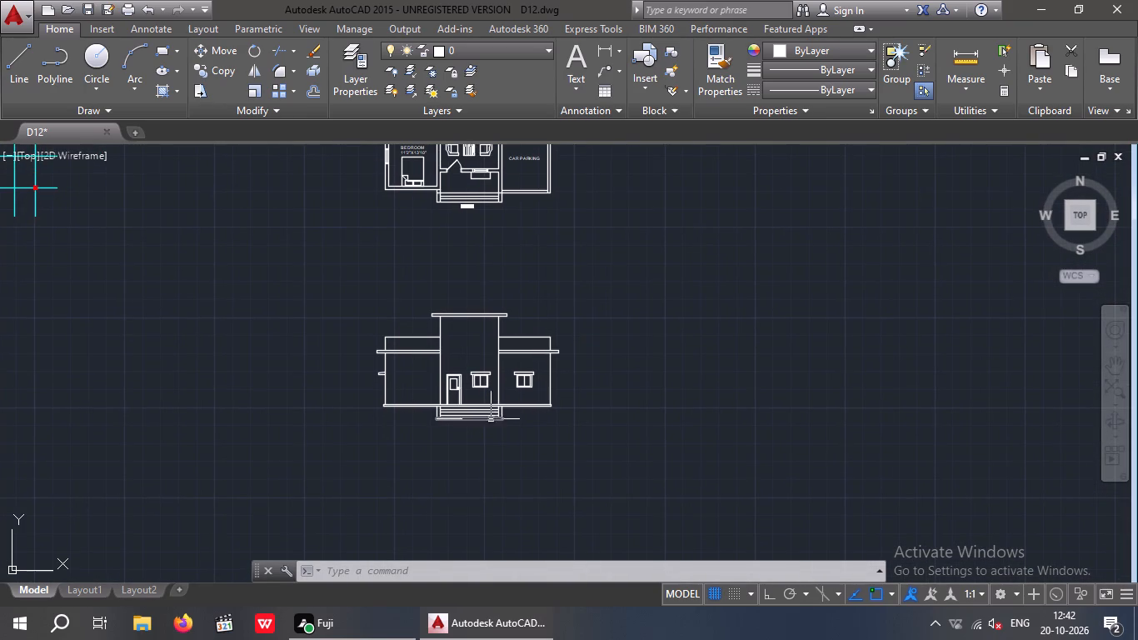
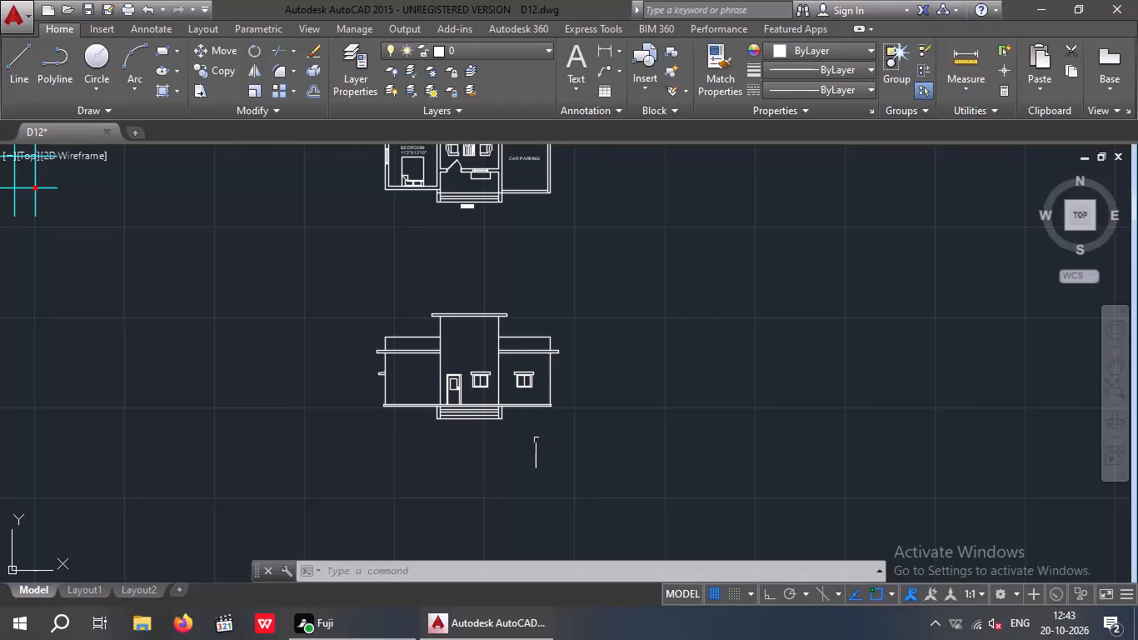
# Offset the outer end lines of the left and right parapets 9" outward, above the overhanging roof slabs.
pyautogui.press('Escape')
pyautogui.press('Escape')
pyautogui.press('Escape')
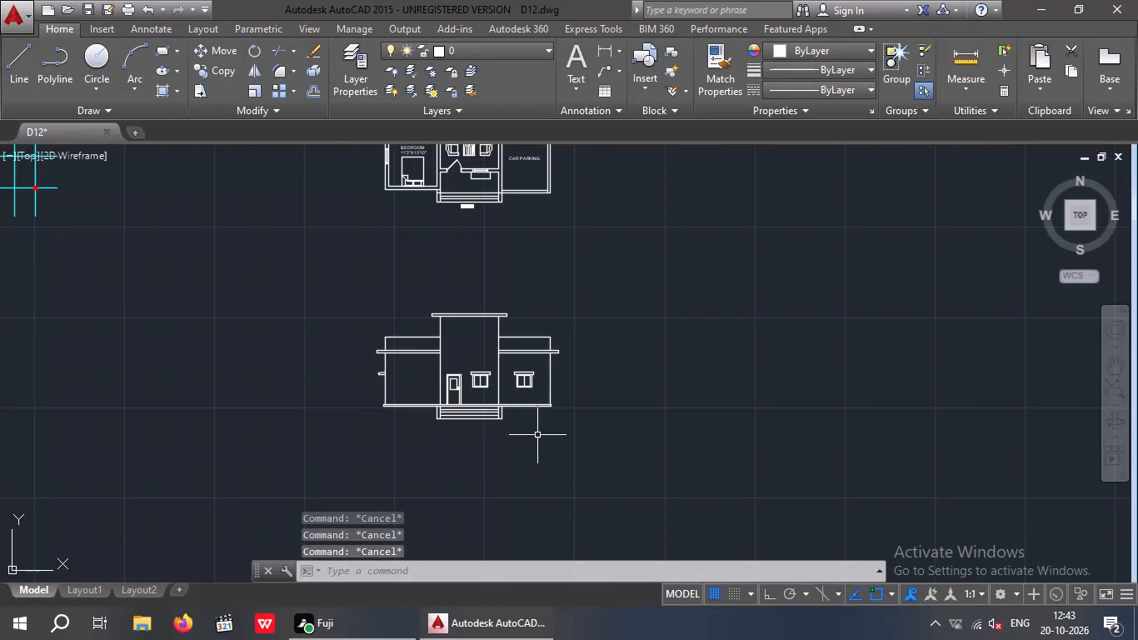
pyautogui.scroll(3, 392, 345)
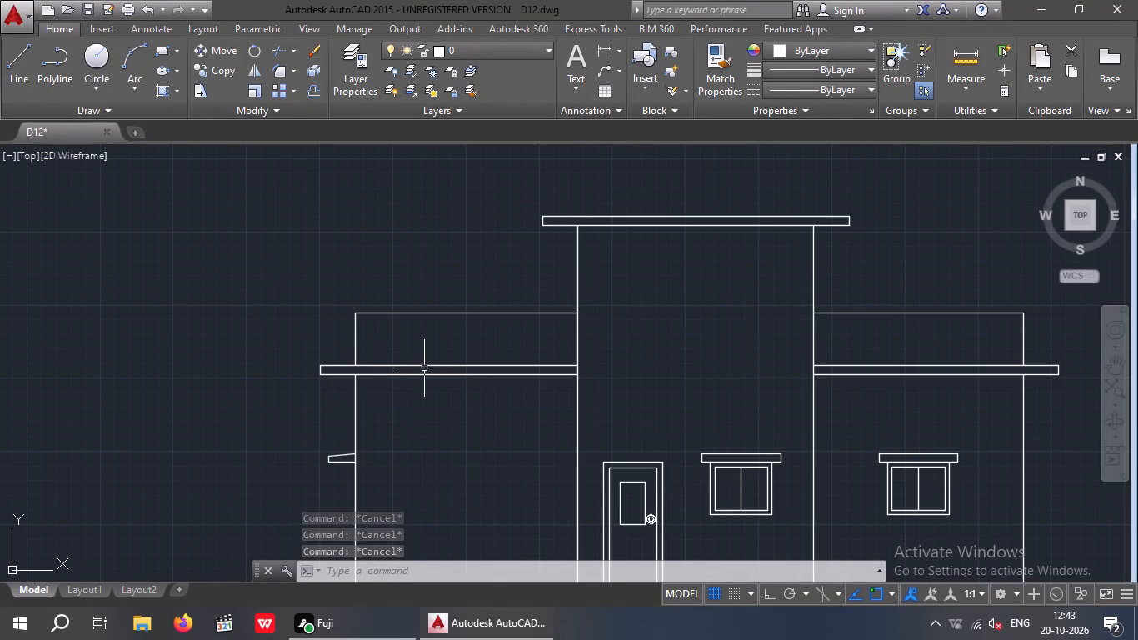
pyautogui.press('o')
pyautogui.press('Return')
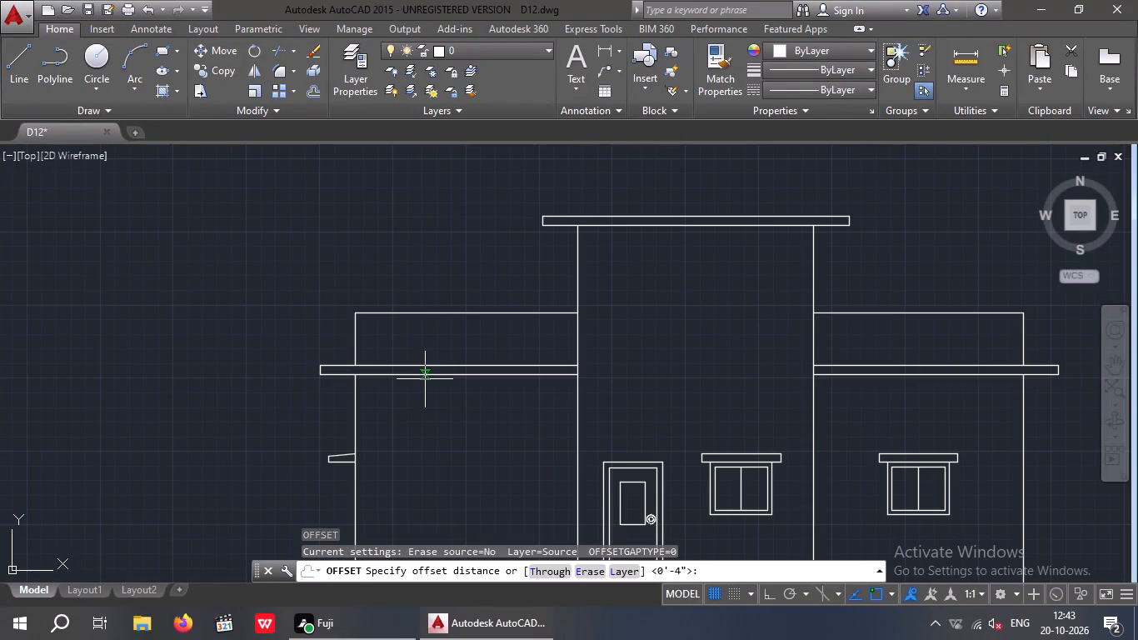
pyautogui.press('9')
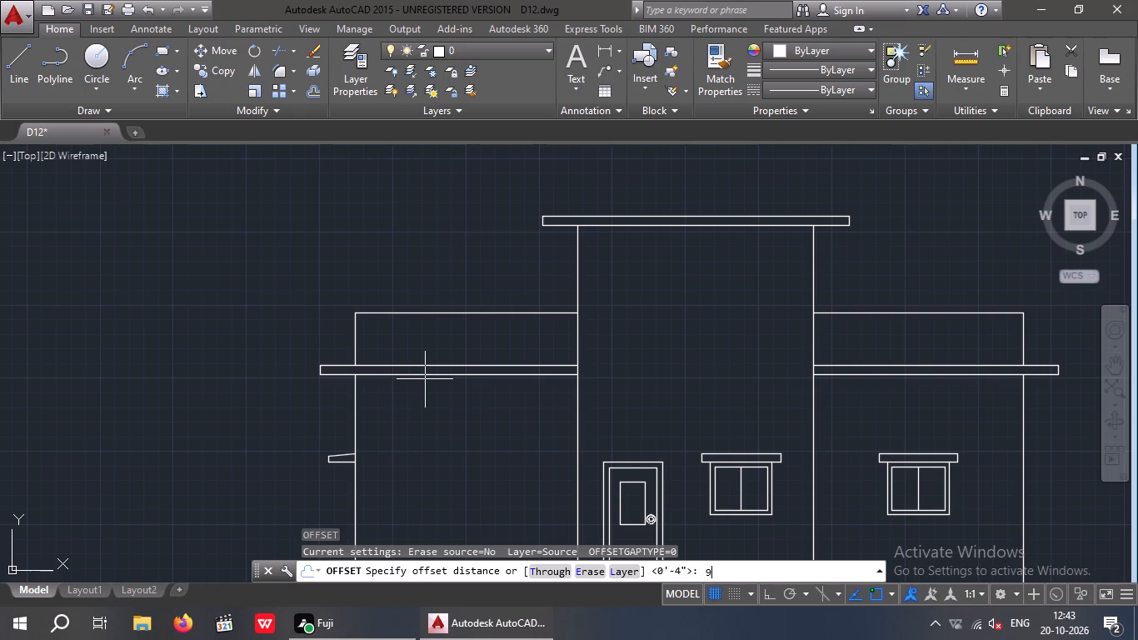
pyautogui.hotkey('shift', '"')
pyautogui.press('Return')
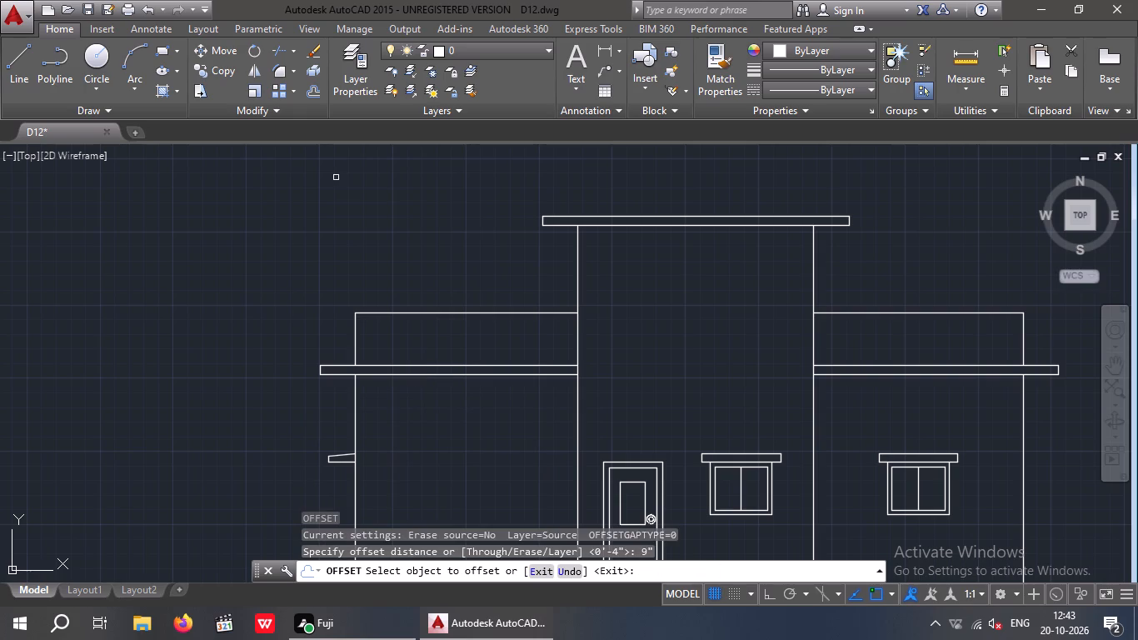
pyautogui.click(356, 331)
pyautogui.click(326, 338)
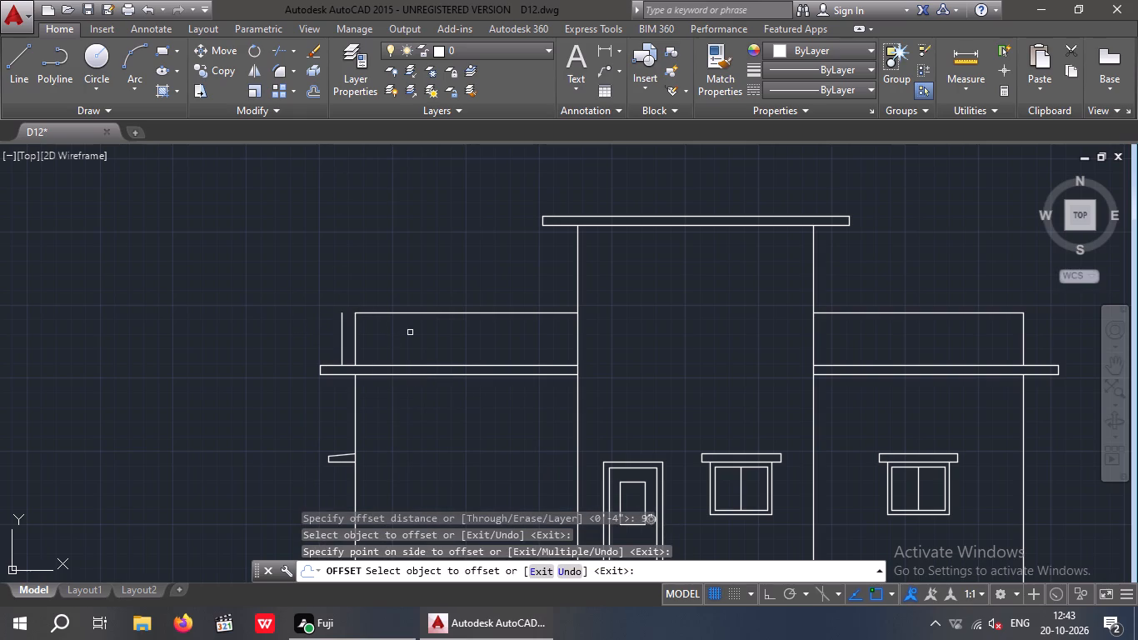
pyautogui.moveTo(403, 331); pyautogui.dragTo(202, 335, button='middle')
pyautogui.scroll(2, 811, 344)
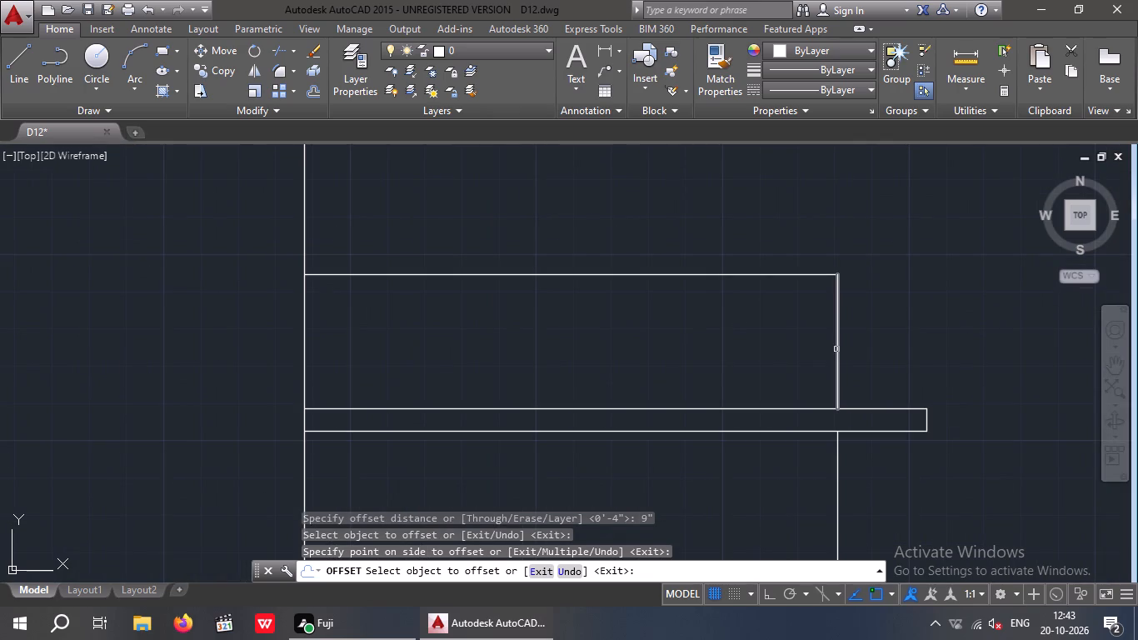
pyautogui.click(840, 351)
pyautogui.moveTo(892, 347); pyautogui.dragTo(884, 347)
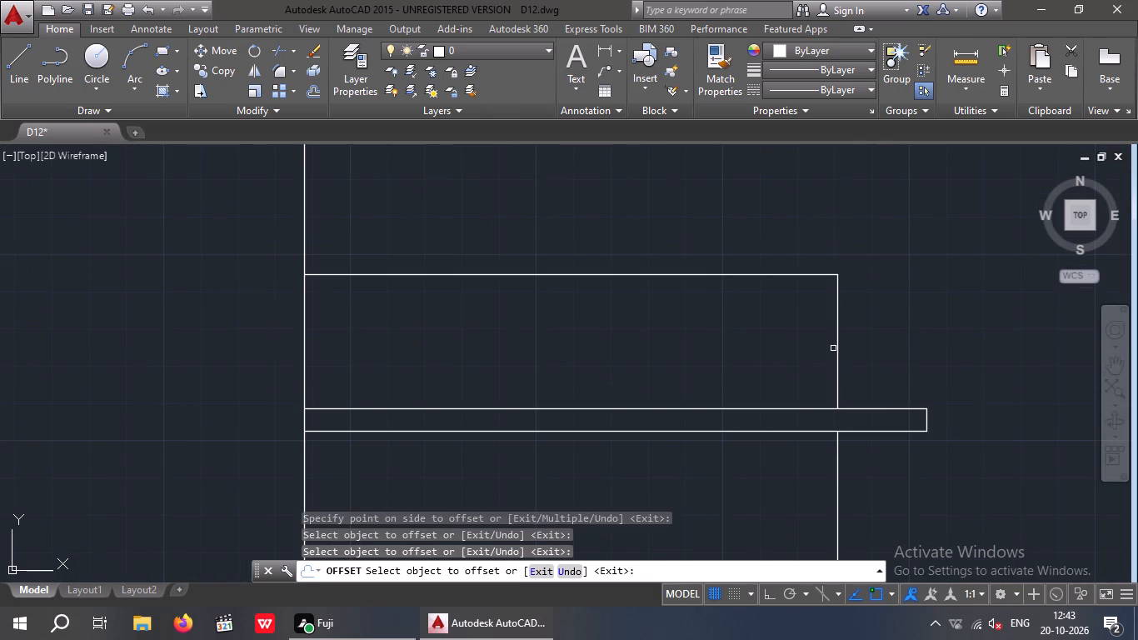
pyautogui.click(838, 348)
pyautogui.click(898, 346)
pyautogui.scroll(-3, 895, 343)
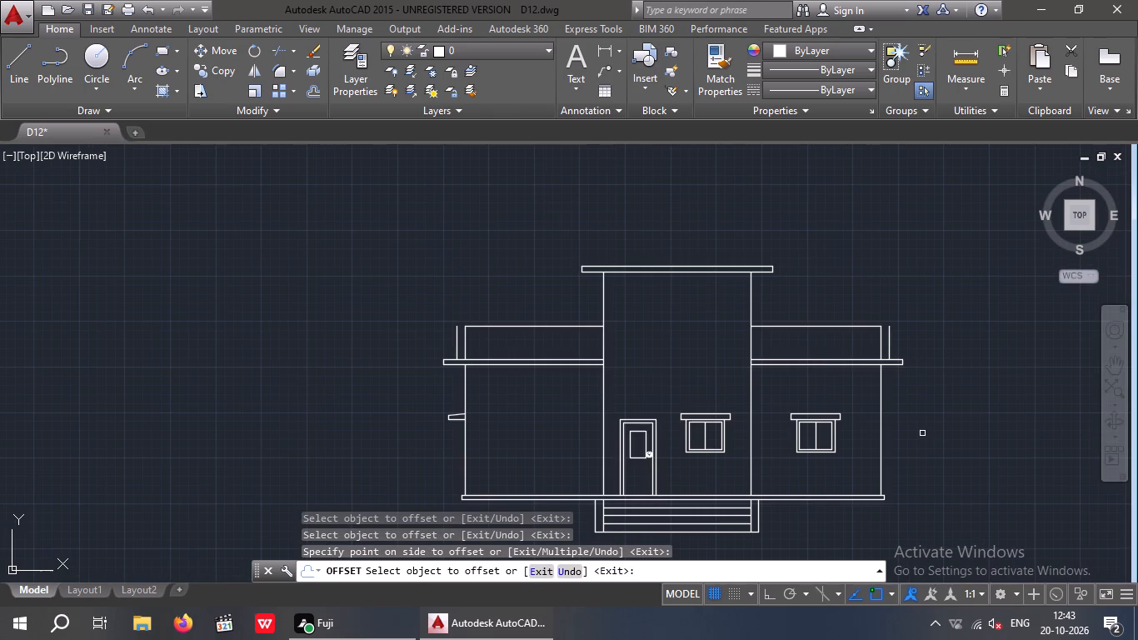
pyautogui.press('Escape')
pyautogui.press('Escape')
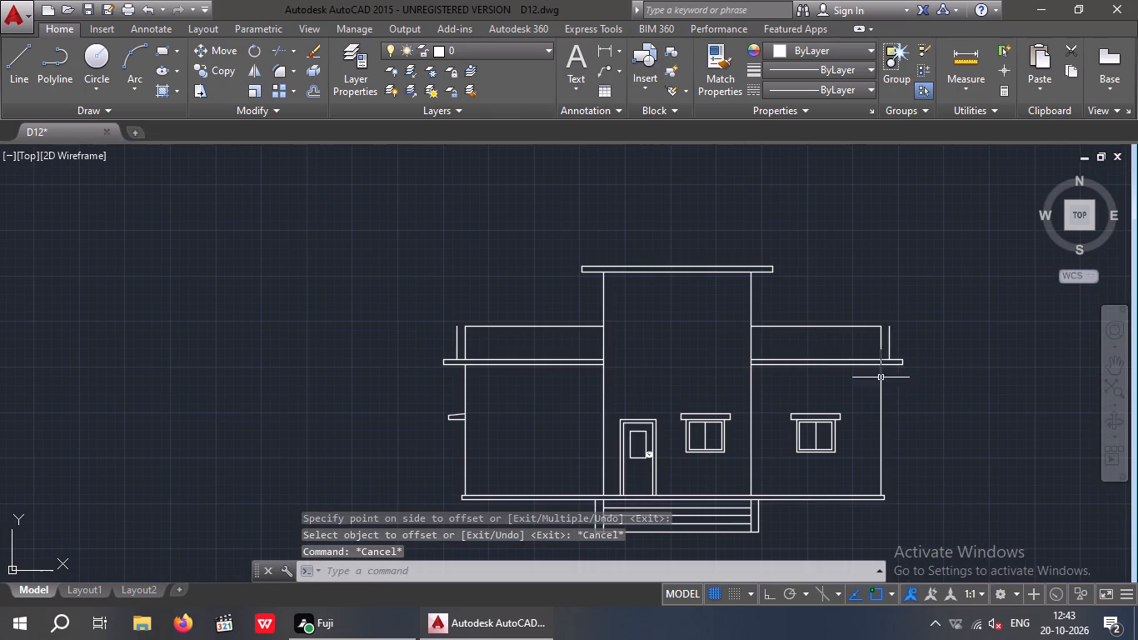
# Extend the top lines of the right and left parapets out to the new 9" offset lines.
pyautogui.write('EX')
pyautogui.press('space')
pyautogui.press('space')
pyautogui.click(845, 327)
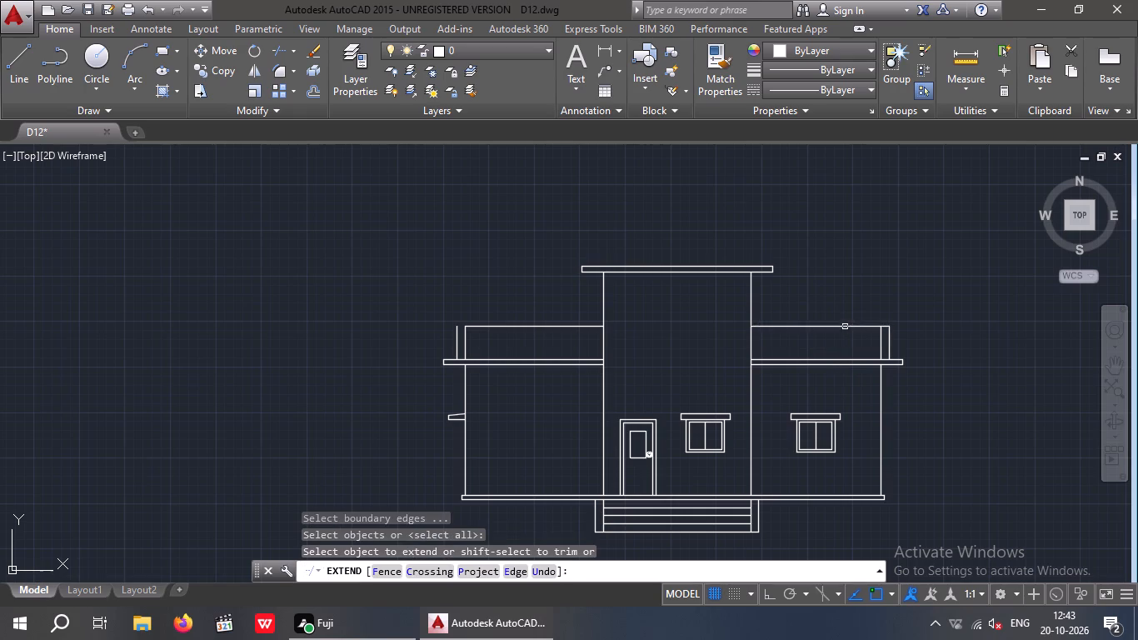
pyautogui.click(492, 327)
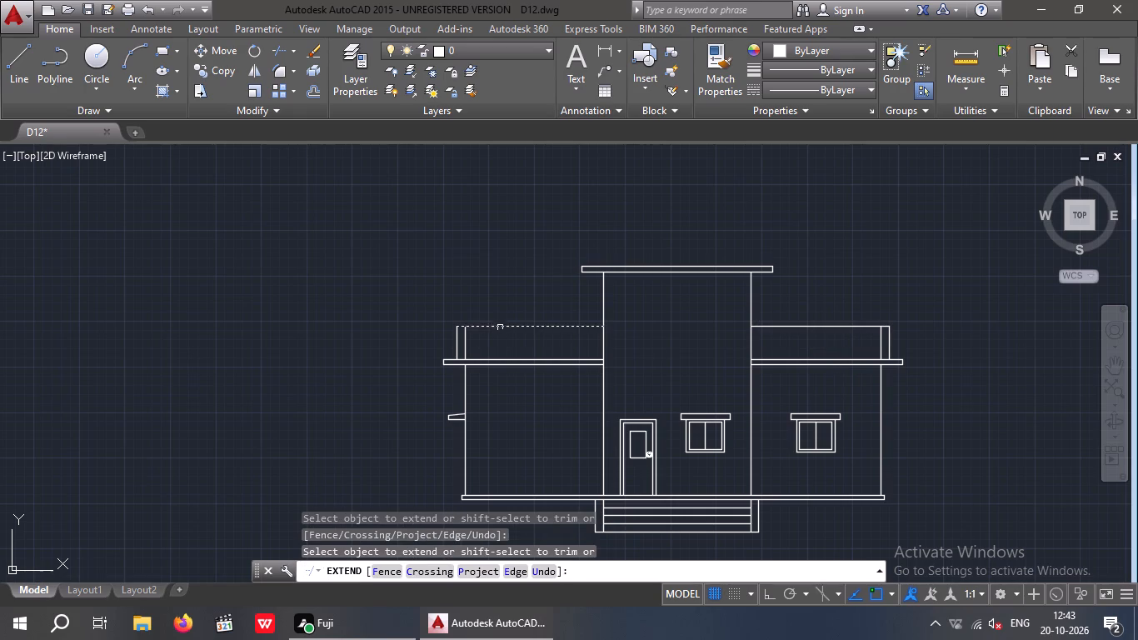
pyautogui.press('Escape')
pyautogui.press('Escape')
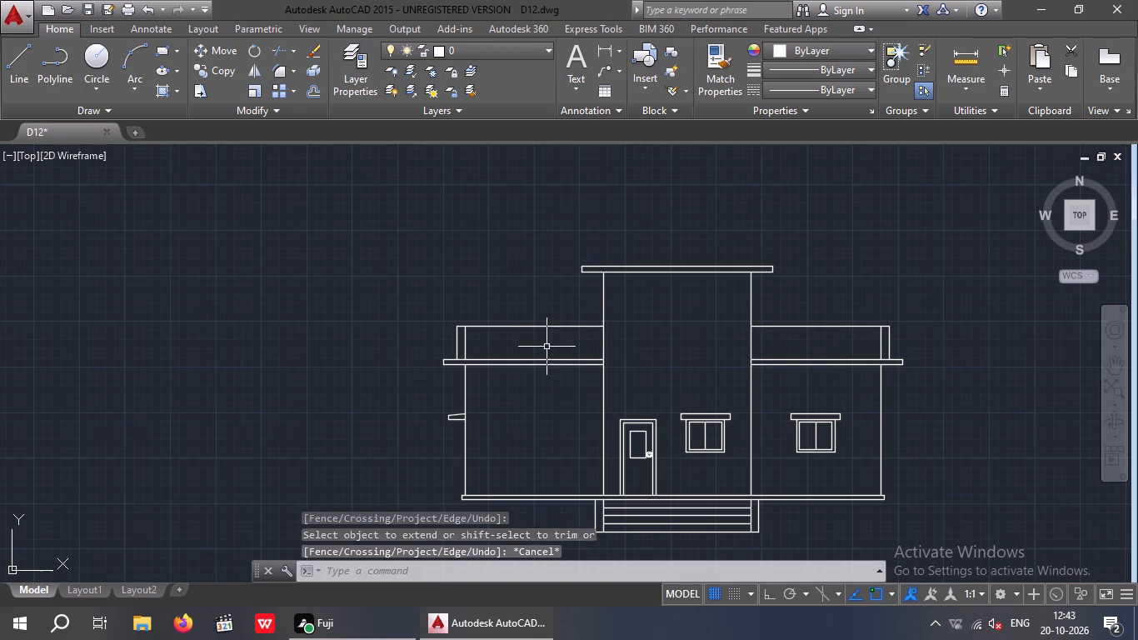
pyautogui.press('Escape')
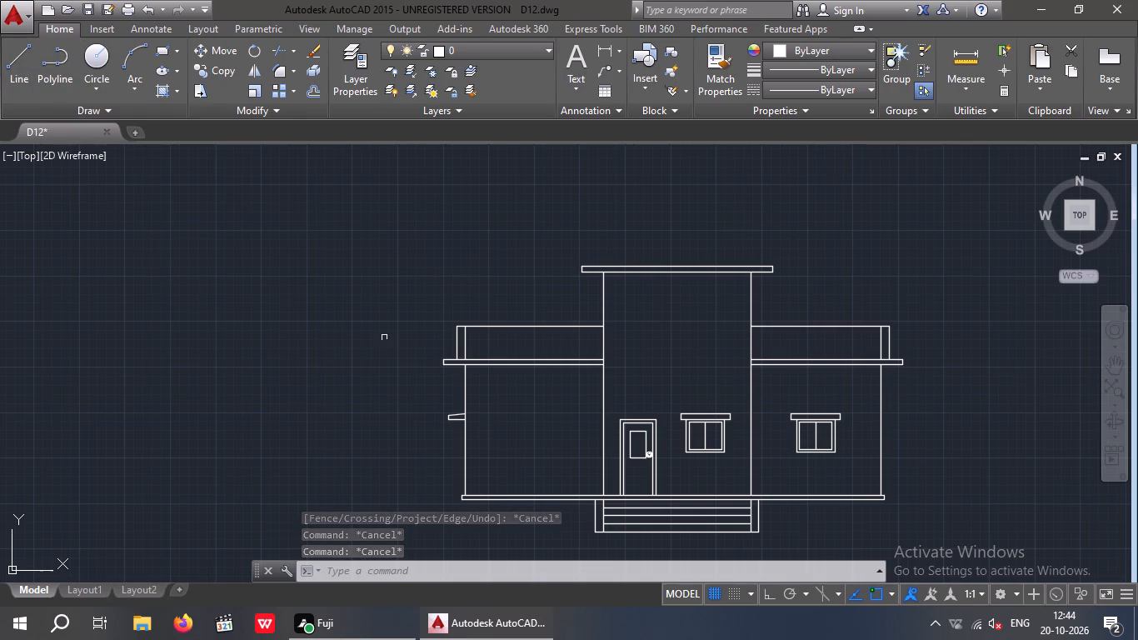
# Create a path array of the left parapet's two end-post lines along the top edge of the left roof slab.
pyautogui.scroll(4, 471, 340)
pyautogui.moveTo(486, 297); pyautogui.dragTo(363, 338)
pyautogui.click(274, 359)
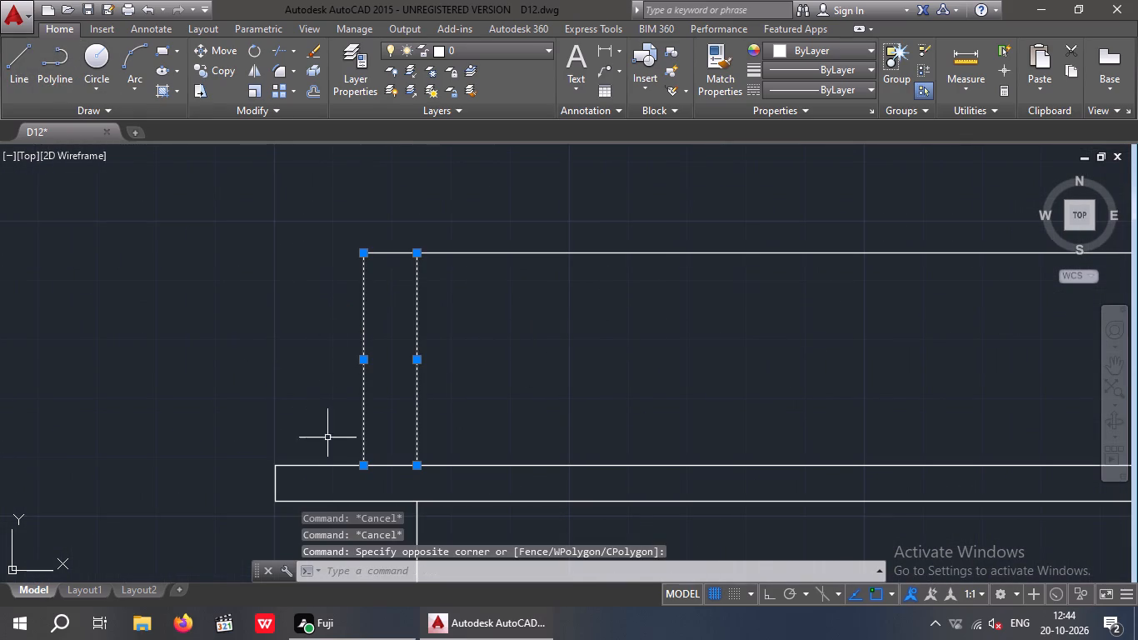
pyautogui.write('AR')
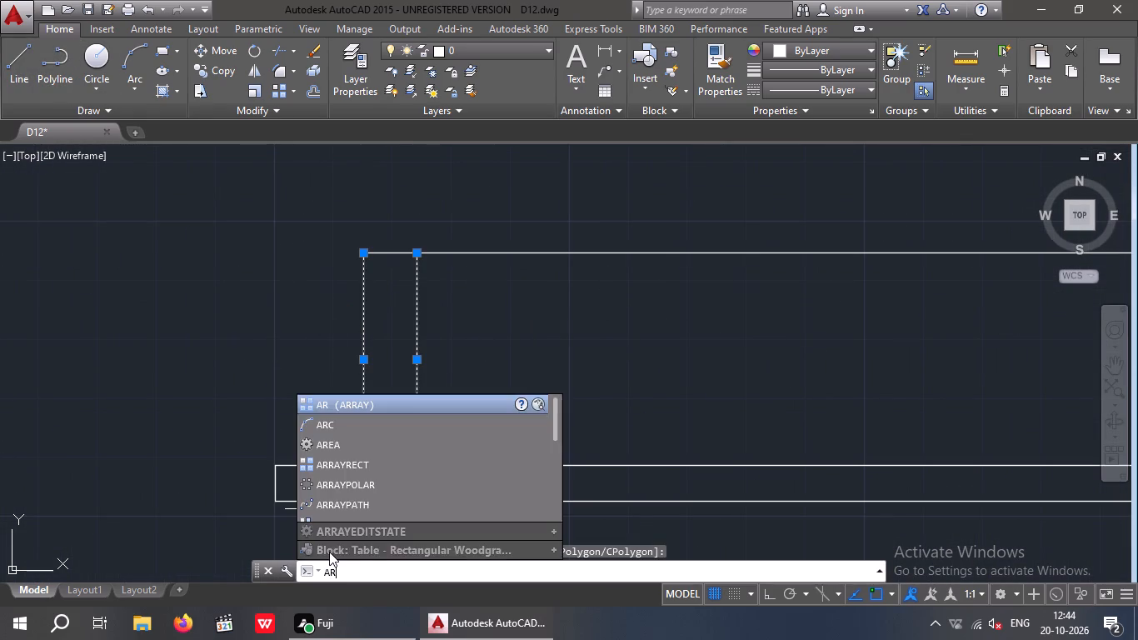
pyautogui.click(372, 404)
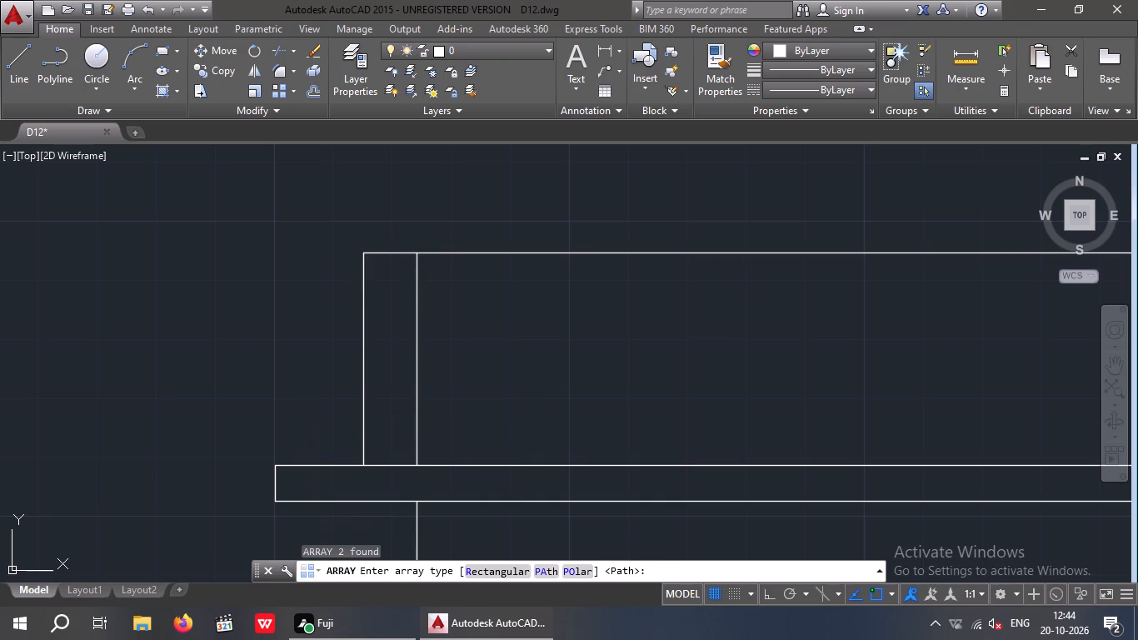
pyautogui.click(546, 572)
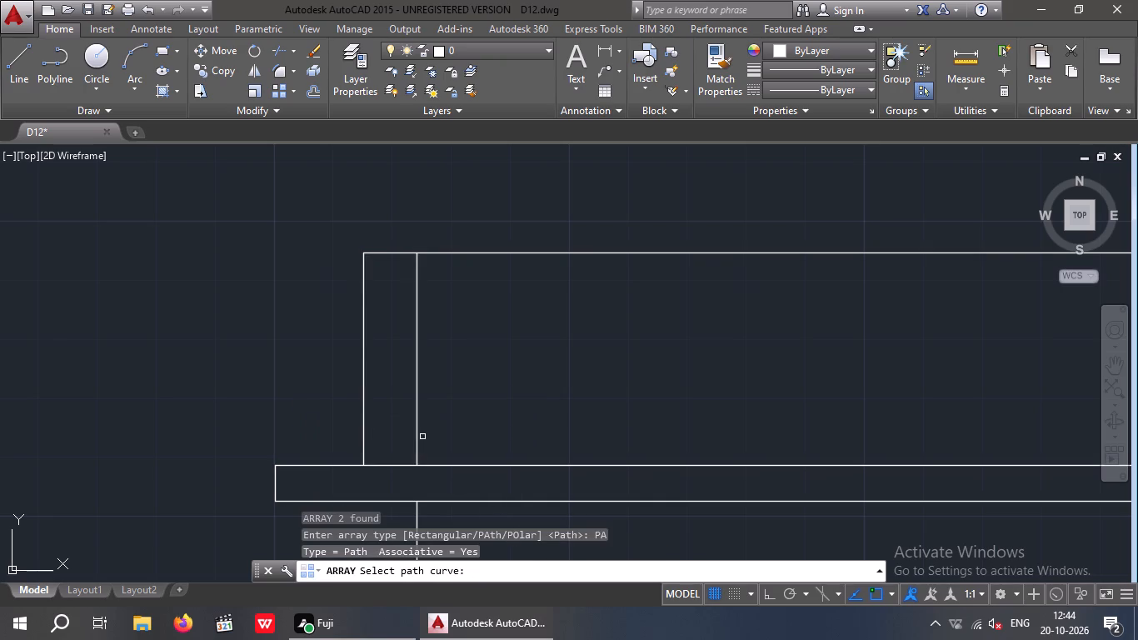
pyautogui.click(502, 465)
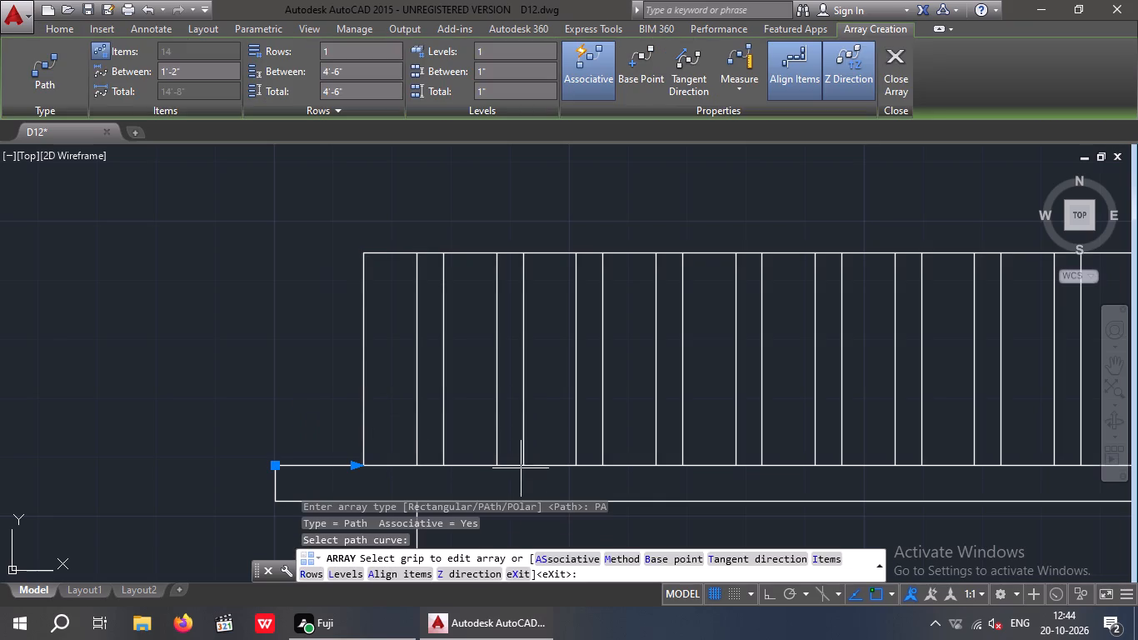
# Set the left parapet array's item spacing to 5' and finish the array.
pyautogui.scroll(-1, 537, 463)
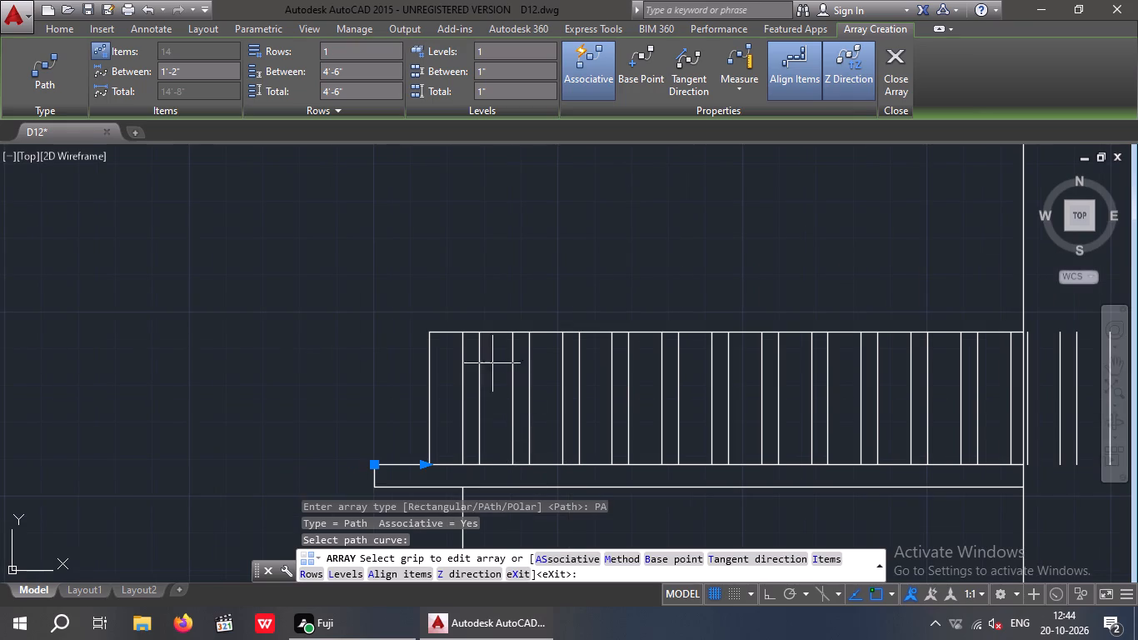
pyautogui.scroll(-2, 802, 239)
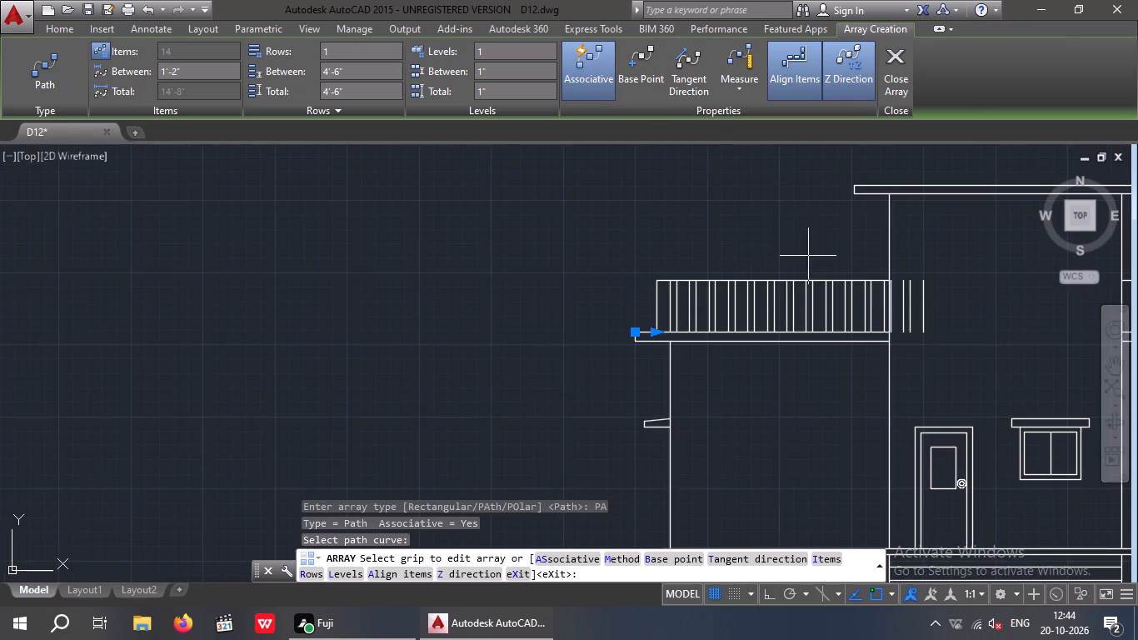
pyautogui.moveTo(851, 239); pyautogui.dragTo(575, 220, button='middle')
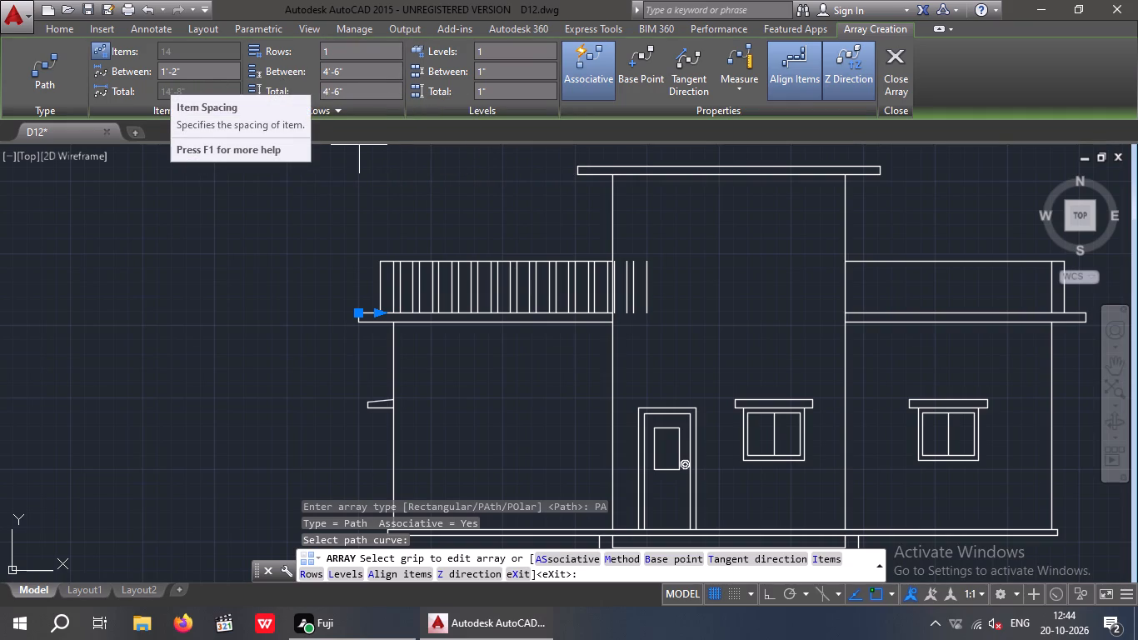
pyautogui.click(192, 74)
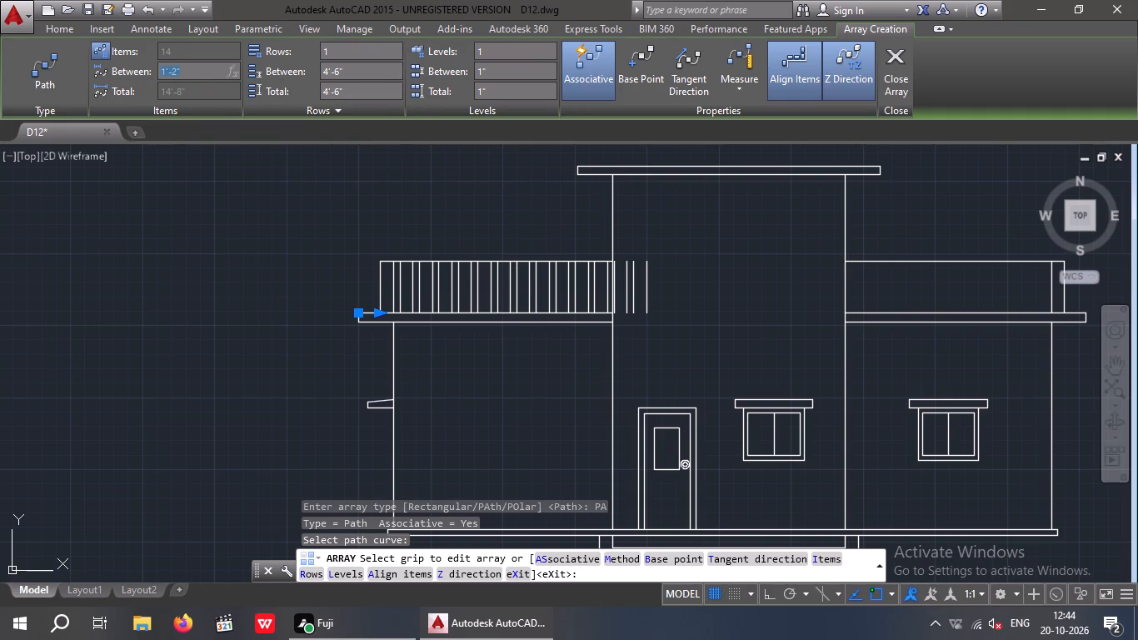
pyautogui.write("5'")
pyautogui.press('Return')
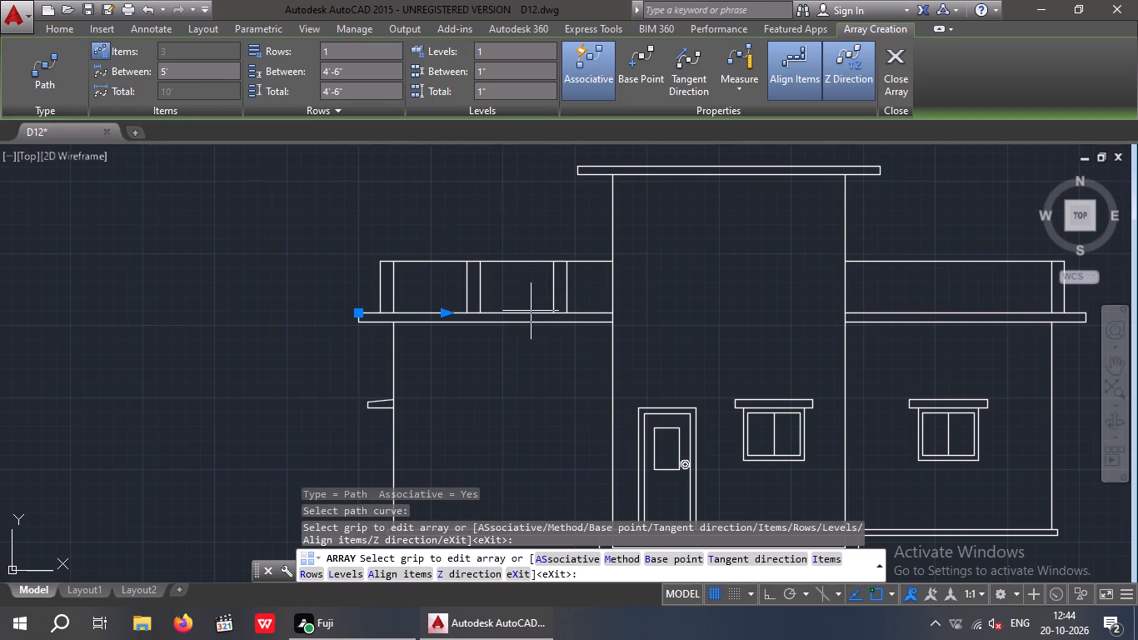
pyautogui.scroll(-1, 772, 285)
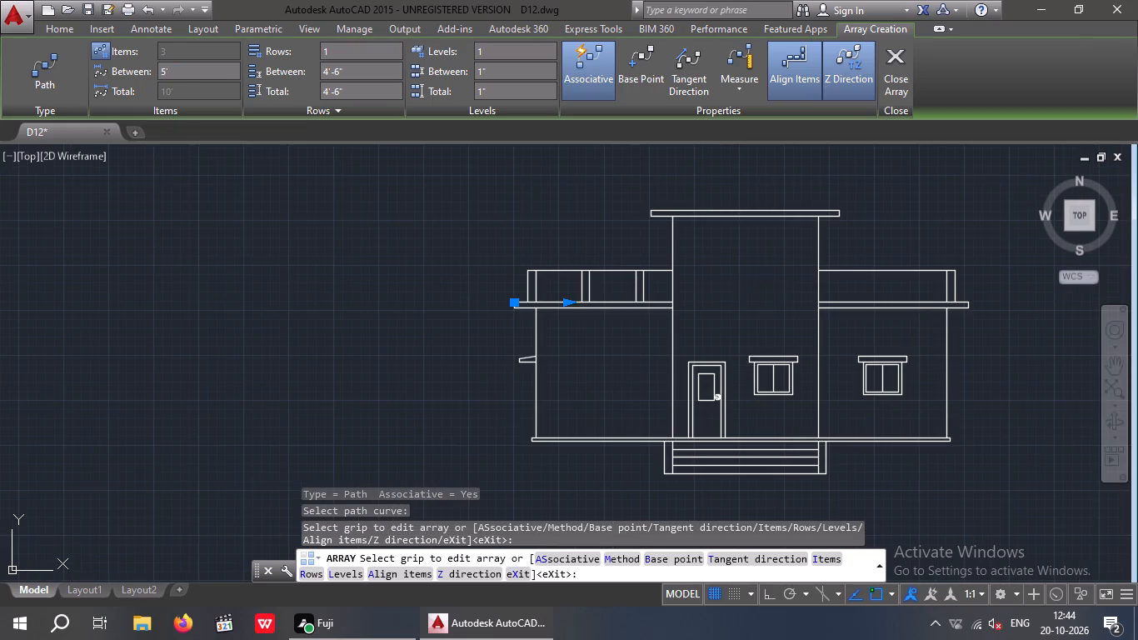
pyautogui.click(619, 323)
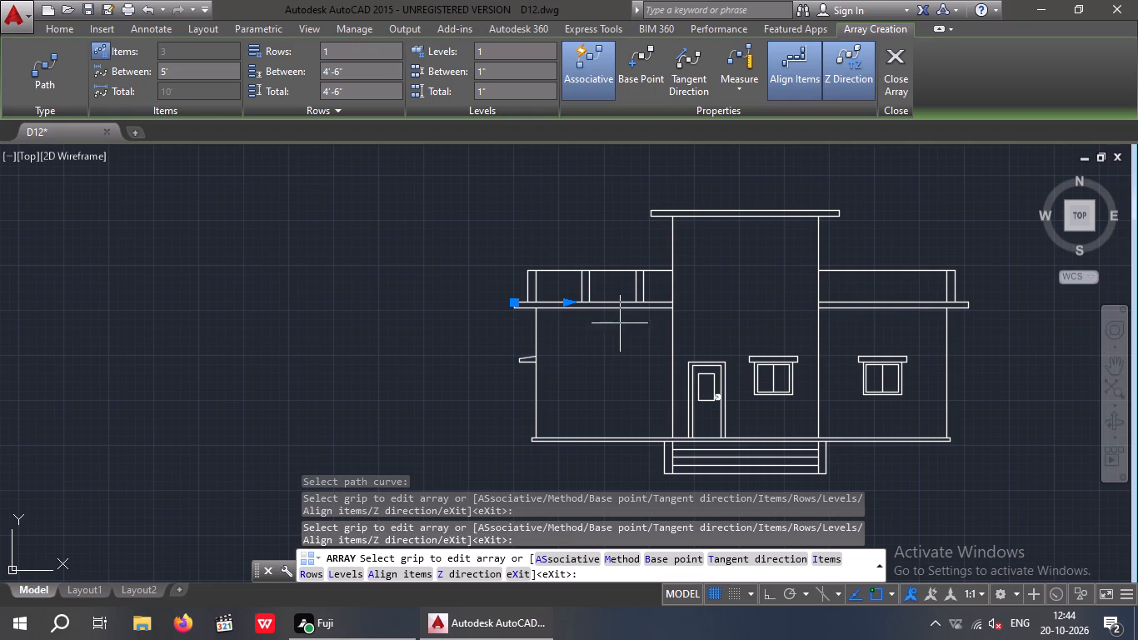
pyautogui.press('Escape')
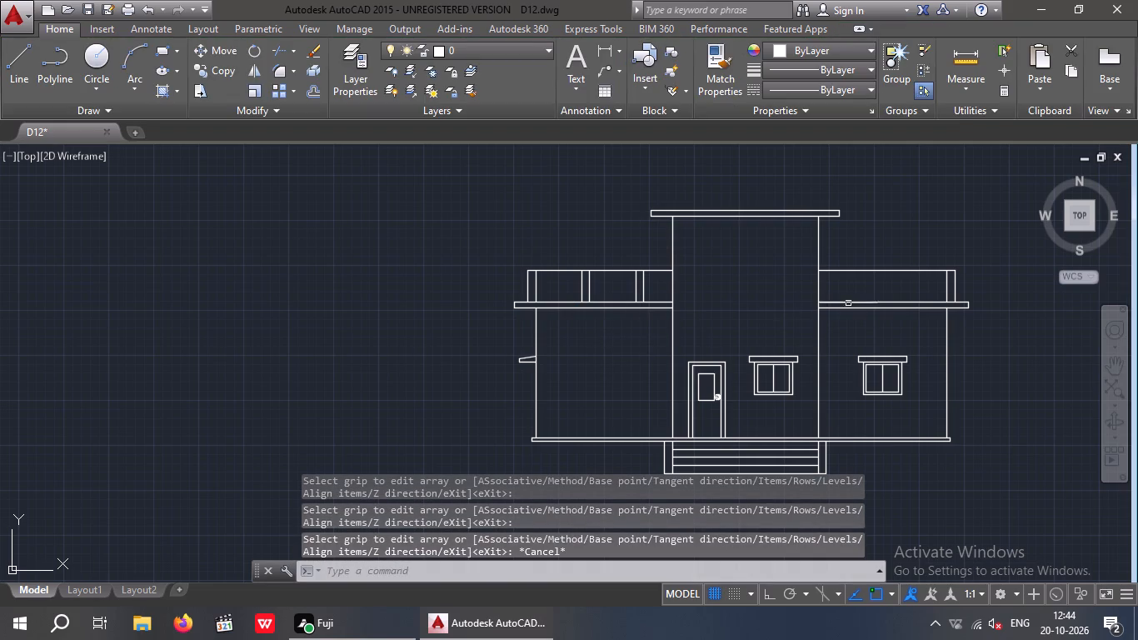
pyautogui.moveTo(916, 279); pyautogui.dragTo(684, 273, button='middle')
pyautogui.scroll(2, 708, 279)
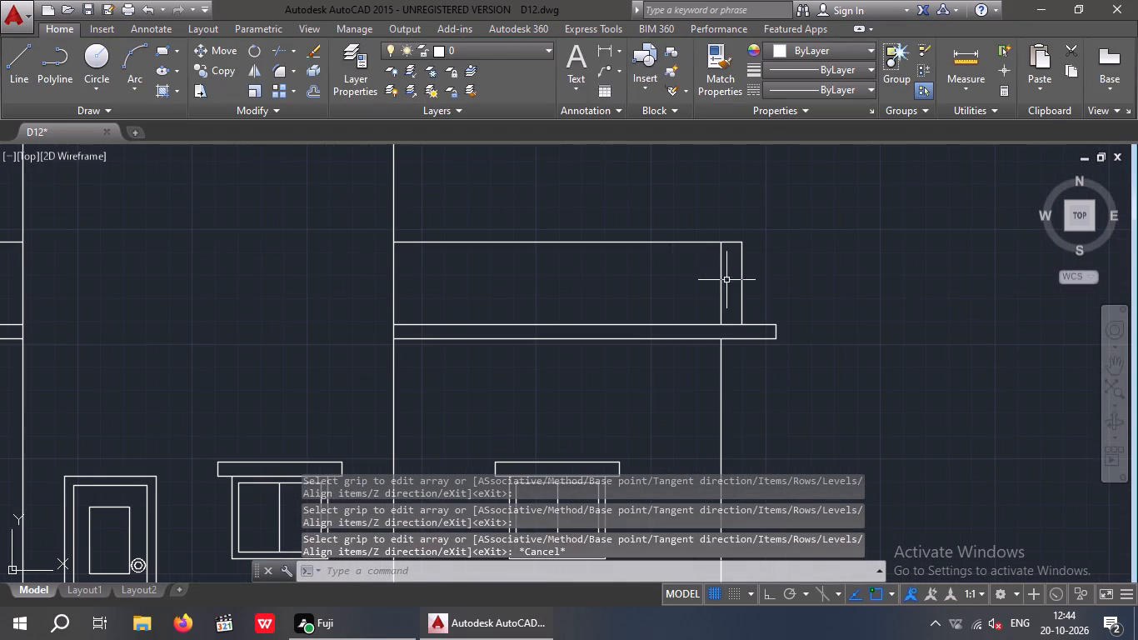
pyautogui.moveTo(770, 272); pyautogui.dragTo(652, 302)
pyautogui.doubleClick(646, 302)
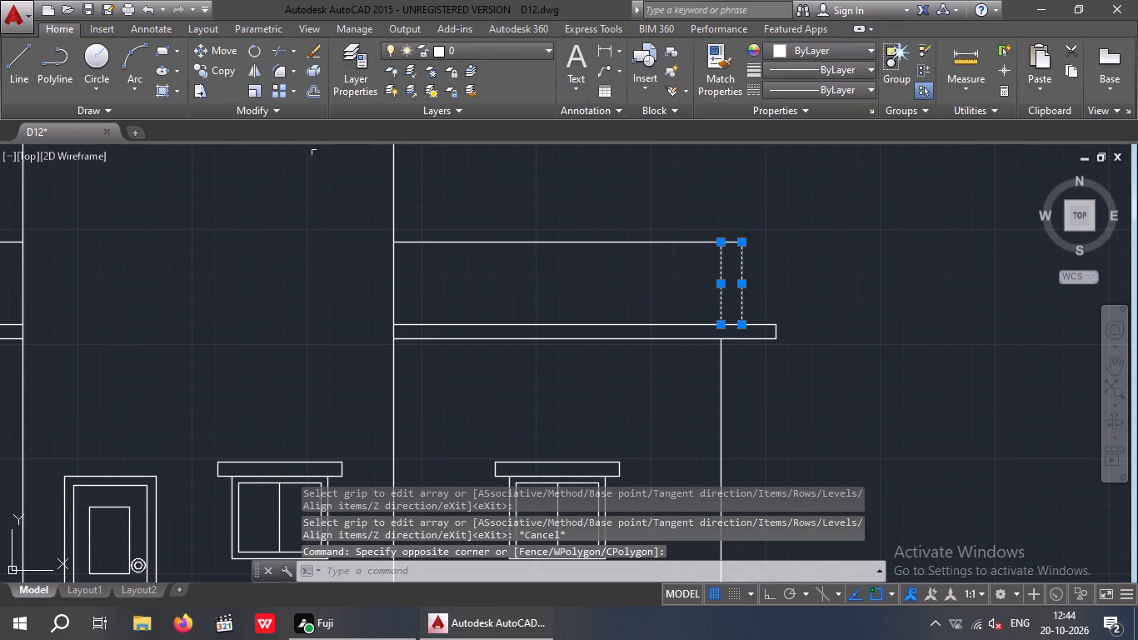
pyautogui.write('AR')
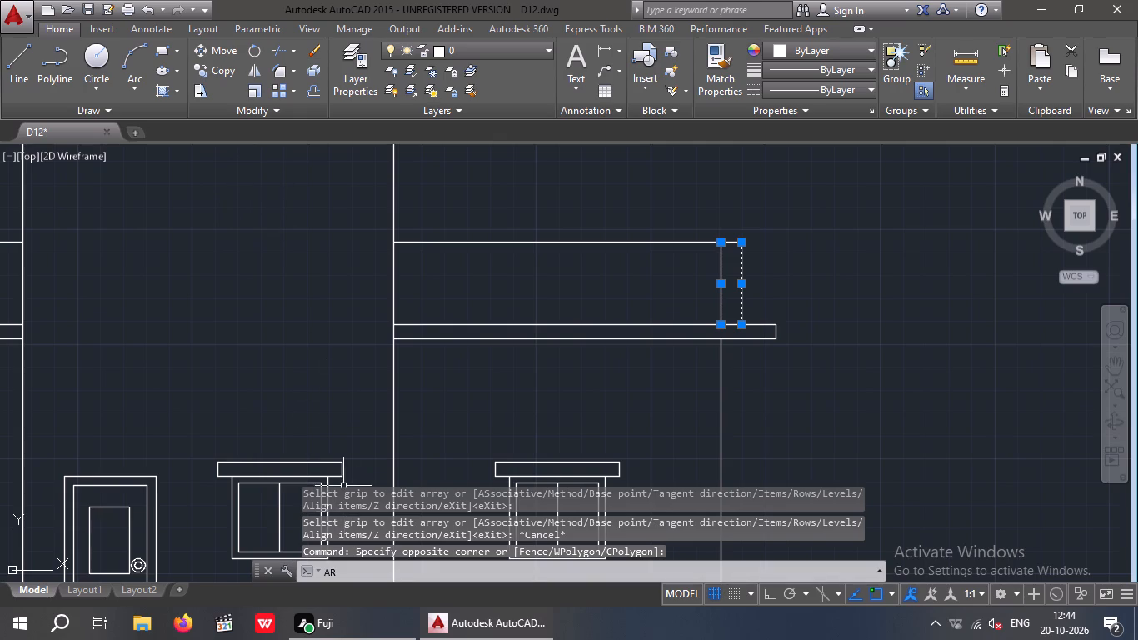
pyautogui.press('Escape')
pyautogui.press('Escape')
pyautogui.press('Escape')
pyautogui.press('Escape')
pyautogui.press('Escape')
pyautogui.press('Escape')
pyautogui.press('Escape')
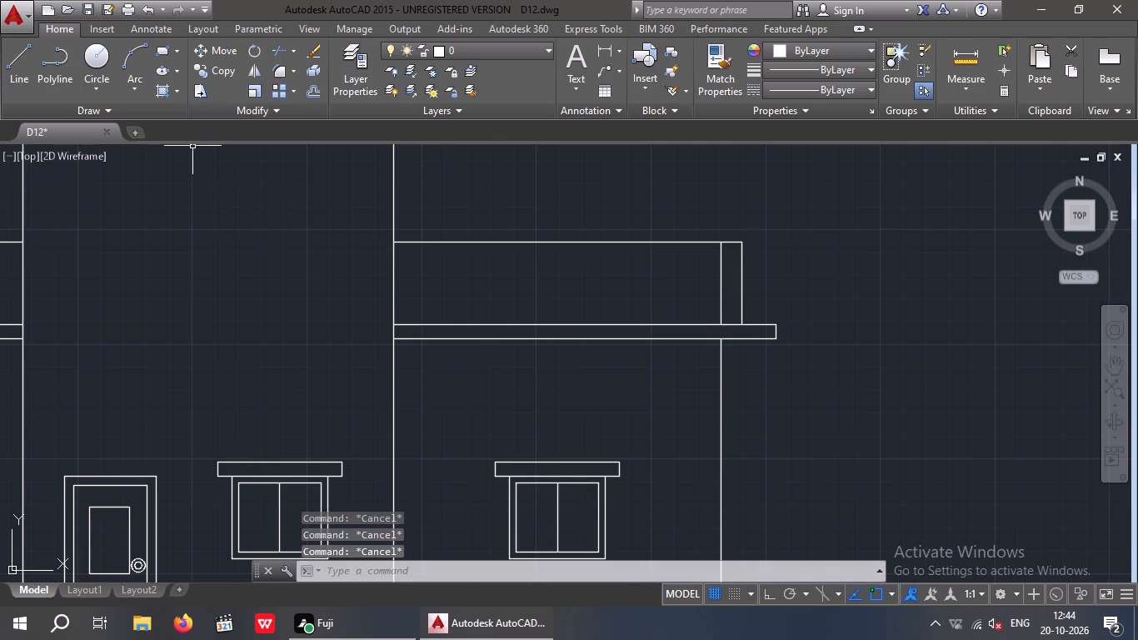
# Create a path array of the right parapet's two end-post lines along the top edge of the right roof slab.
pyautogui.moveTo(777, 250); pyautogui.dragTo(689, 280)
pyautogui.click(656, 283)
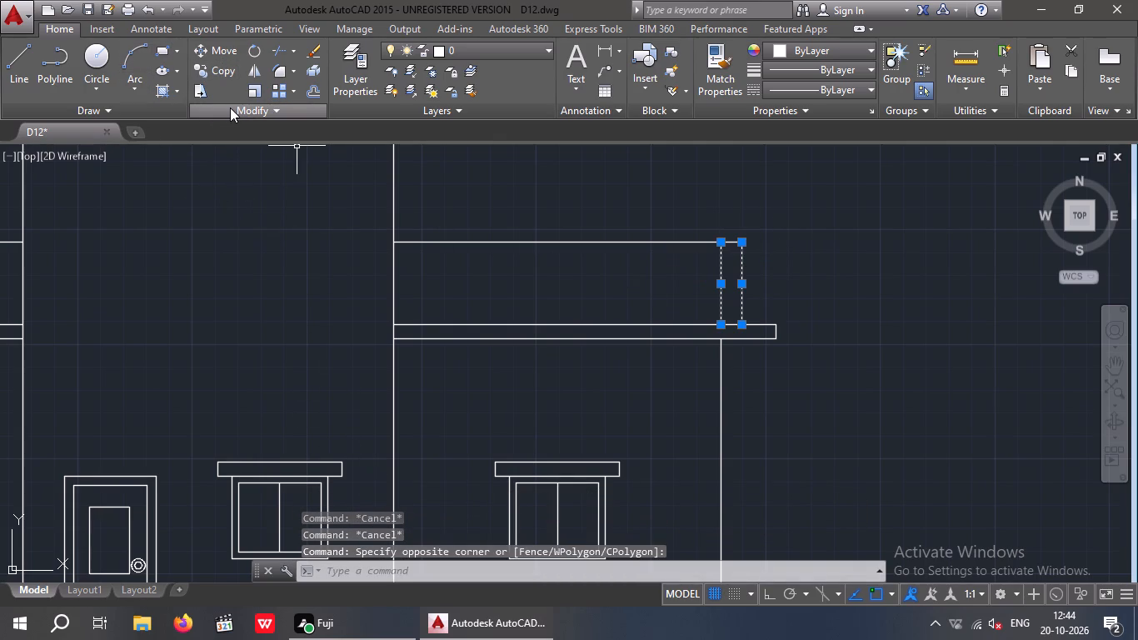
pyautogui.write('AR')
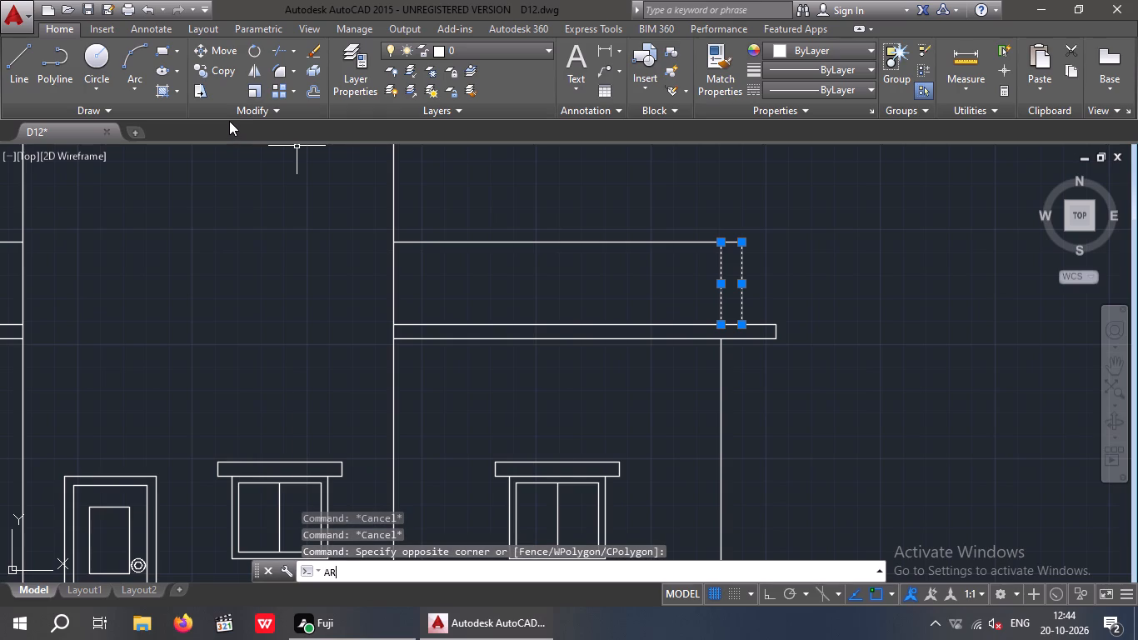
pyautogui.click(355, 402)
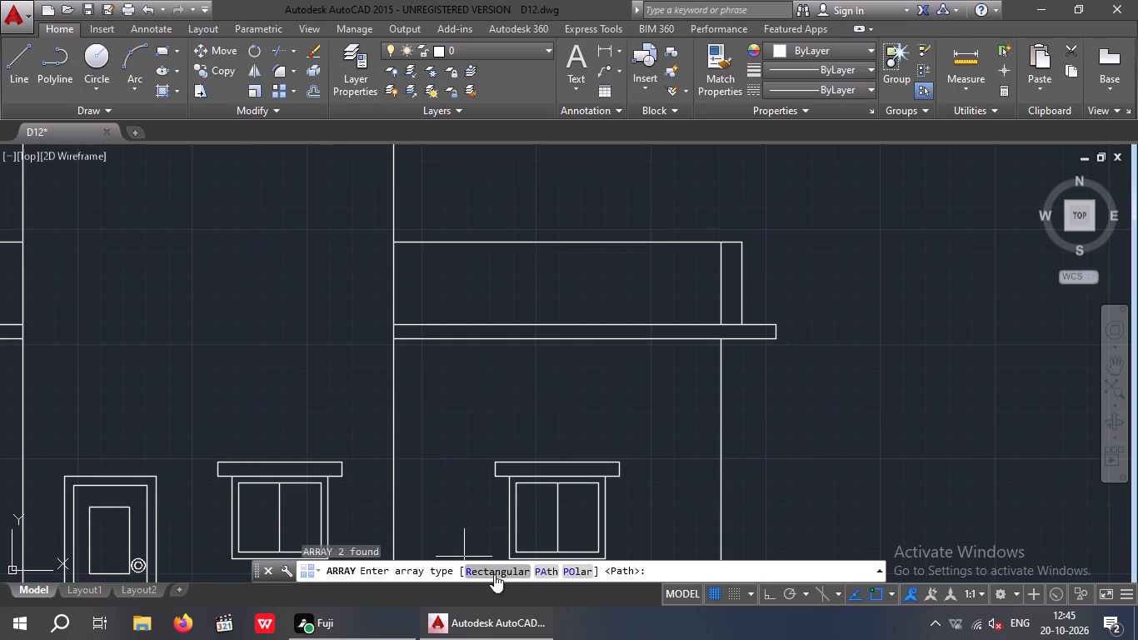
pyautogui.click(548, 576)
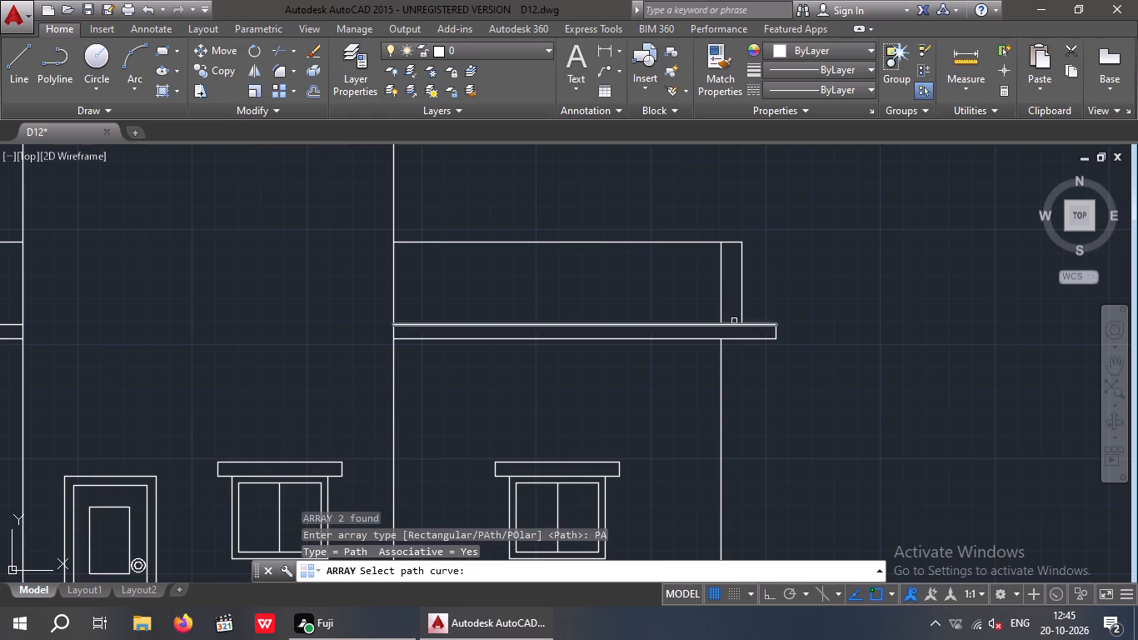
pyautogui.click(688, 324)
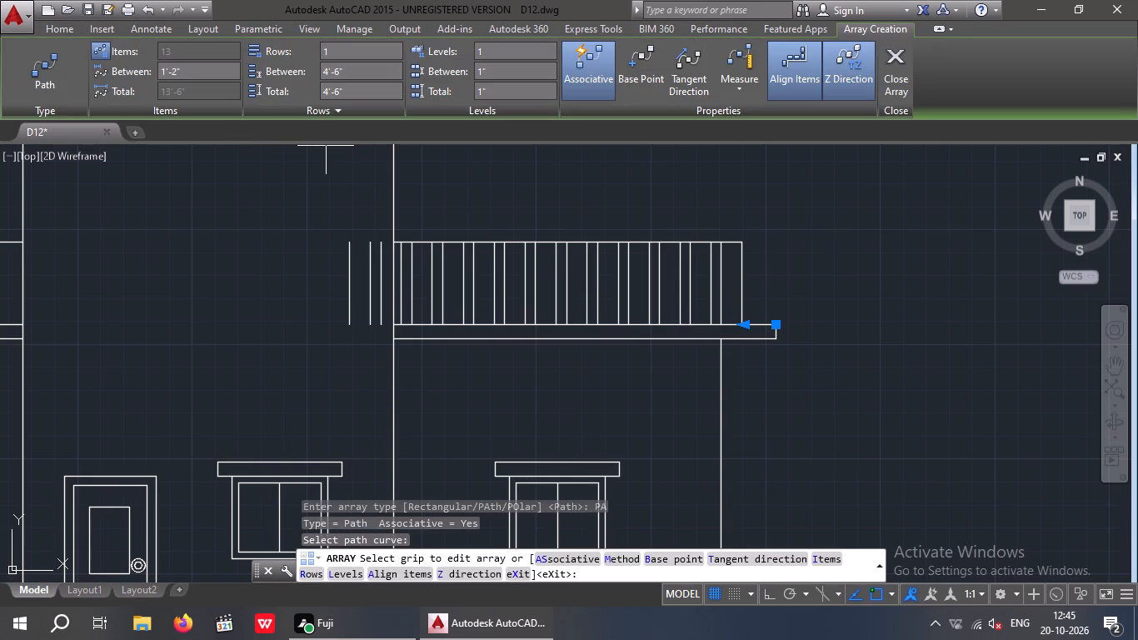
# Set the right parapet array's item spacing to 5' and finish the array.
pyautogui.click(184, 72)
pyautogui.press('5')
pyautogui.press("'")
pyautogui.press('Return')
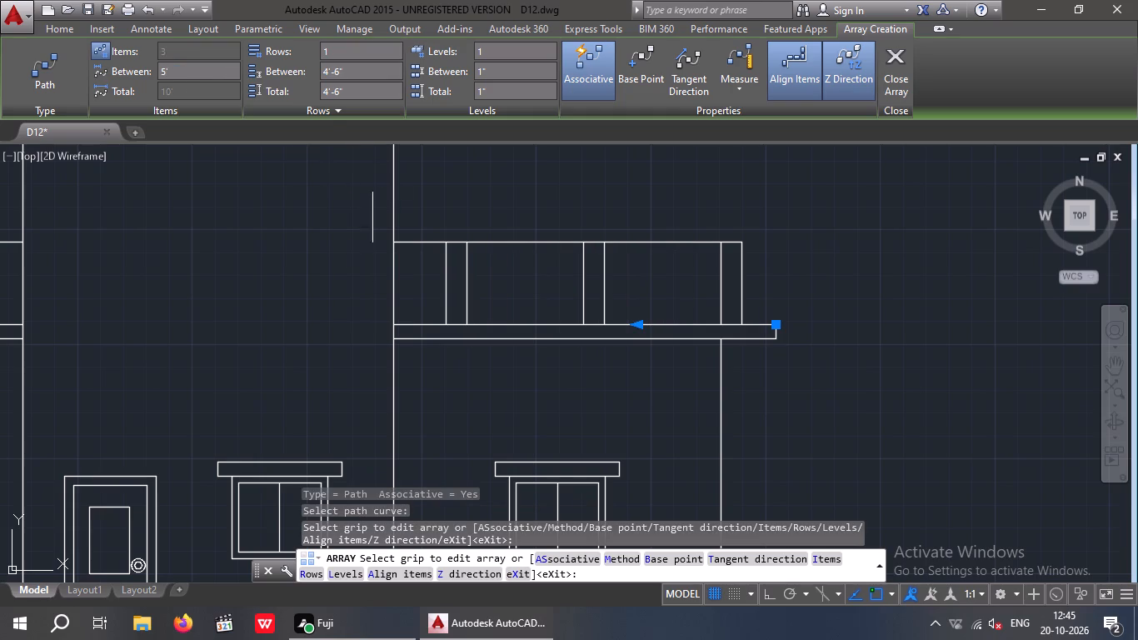
pyautogui.scroll(-2, 294, 305)
pyautogui.moveTo(278, 317); pyautogui.dragTo(455, 324, button='middle')
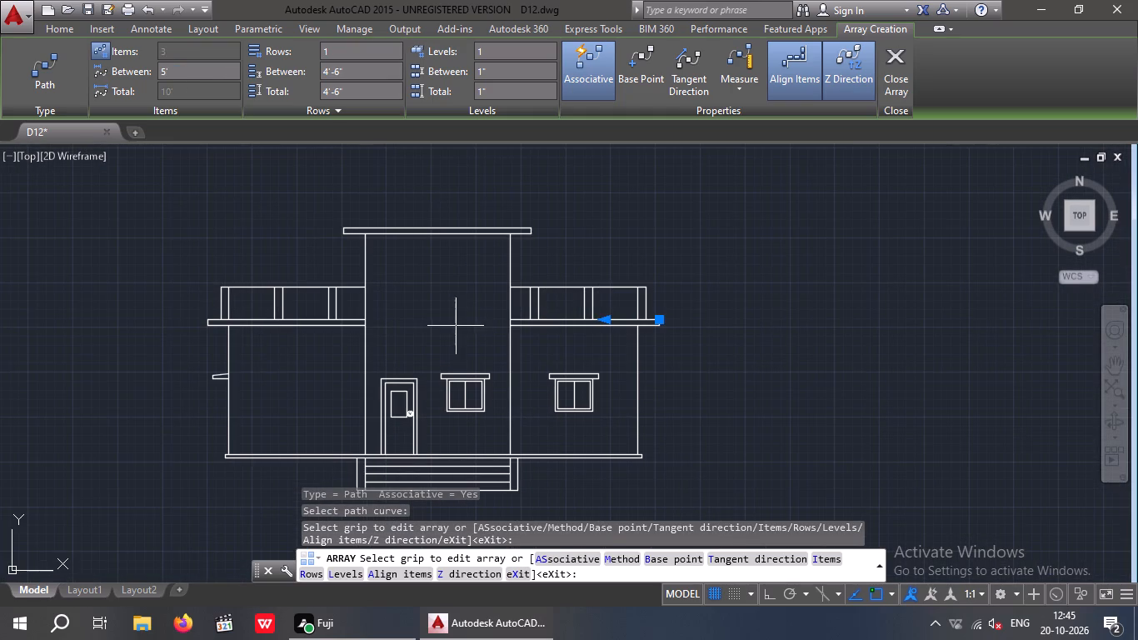
pyautogui.press('Escape')
pyautogui.press('Escape')
pyautogui.press('Escape')
pyautogui.press('Escape')
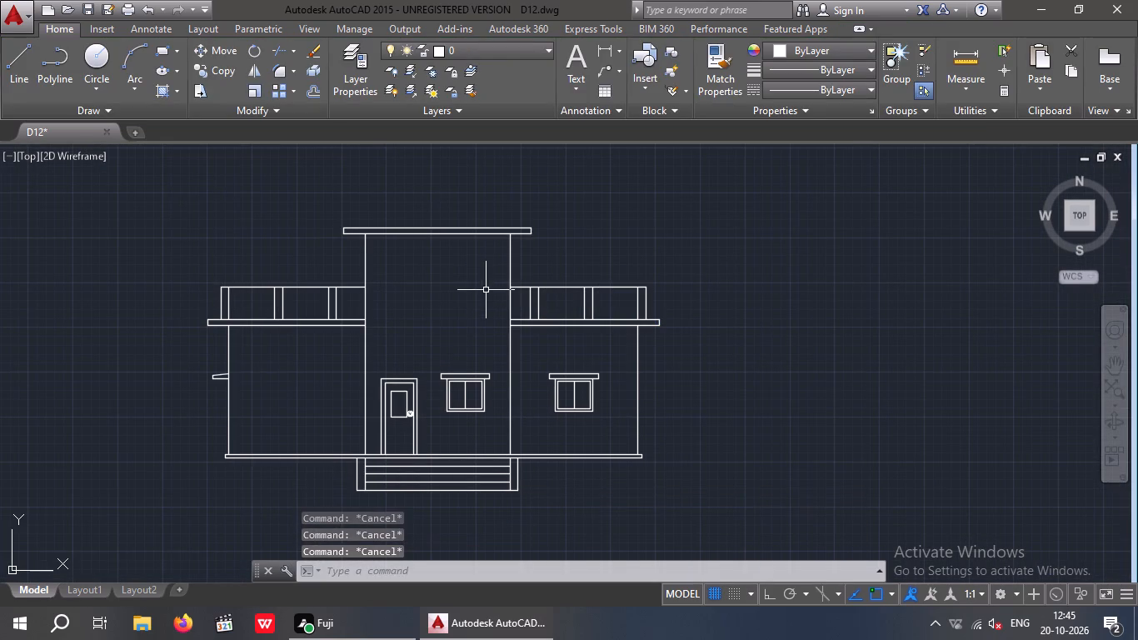
# Trim the right parapet's top line between the posts and back to the central bay, keeping only the post caps.
pyautogui.scroll(1, 505, 283)
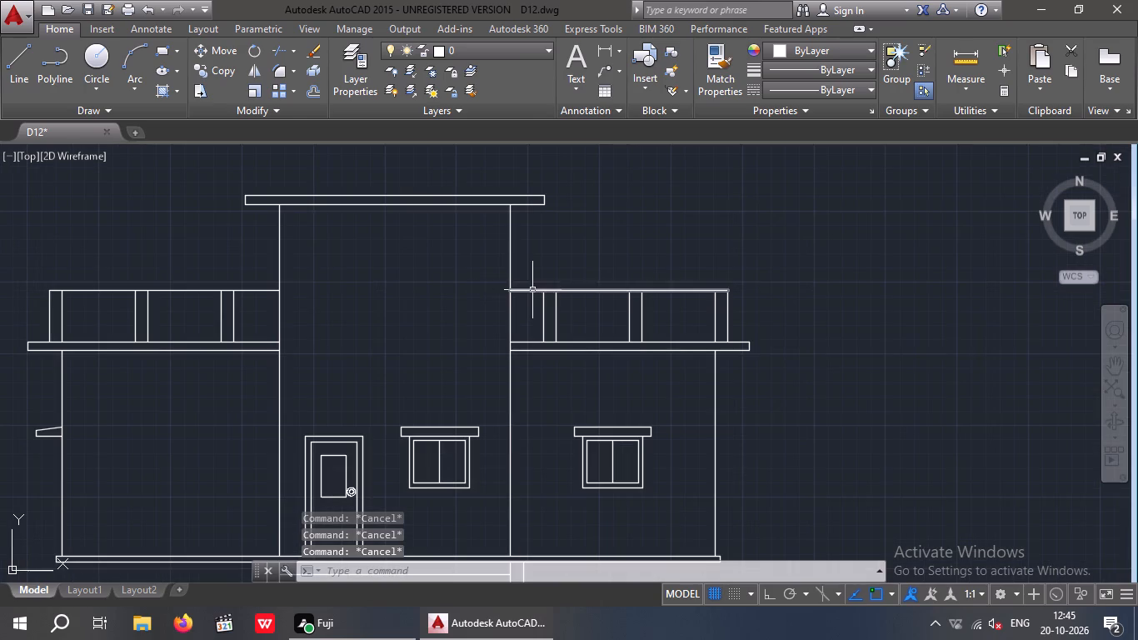
pyautogui.scroll(2, 532, 290)
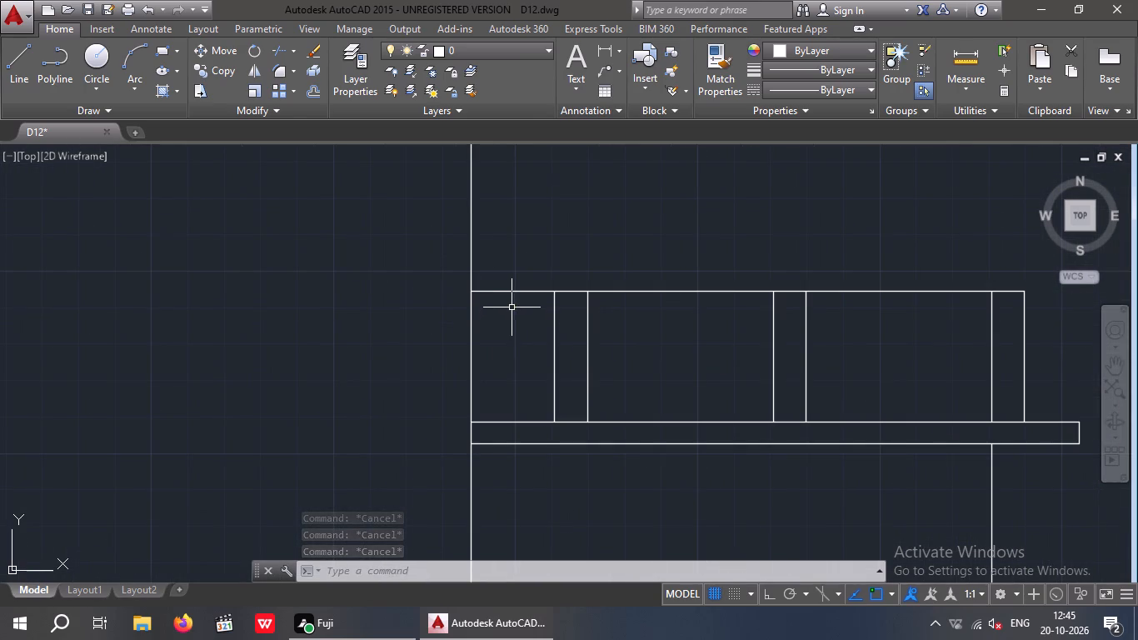
pyautogui.press('t')
pyautogui.write('R')
pyautogui.press('space')
pyautogui.press('space')
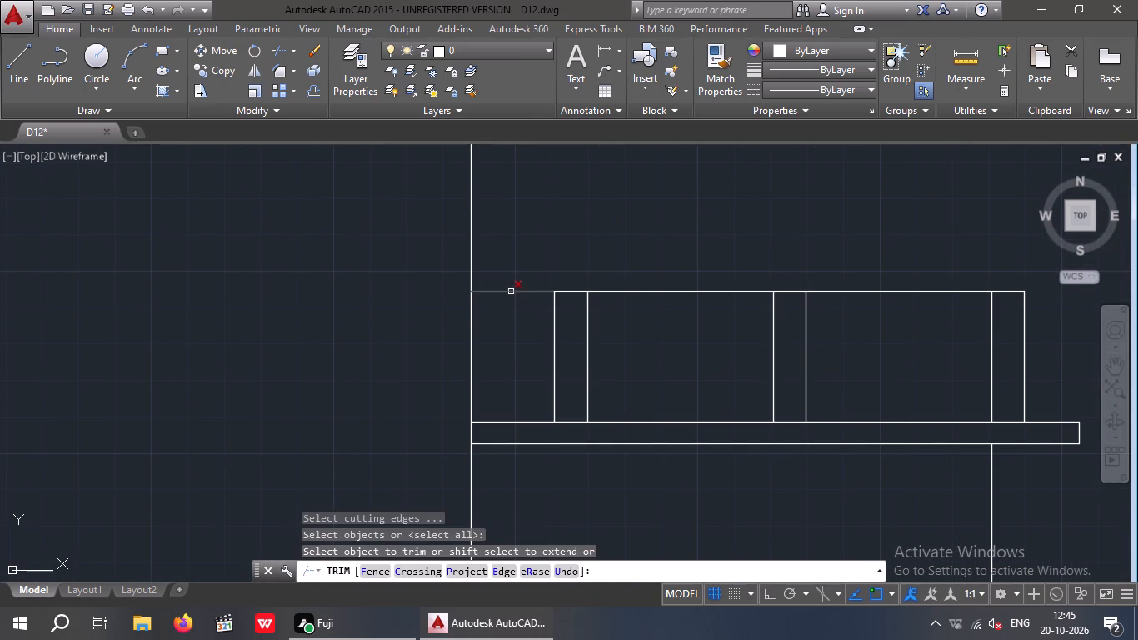
pyautogui.click(511, 292)
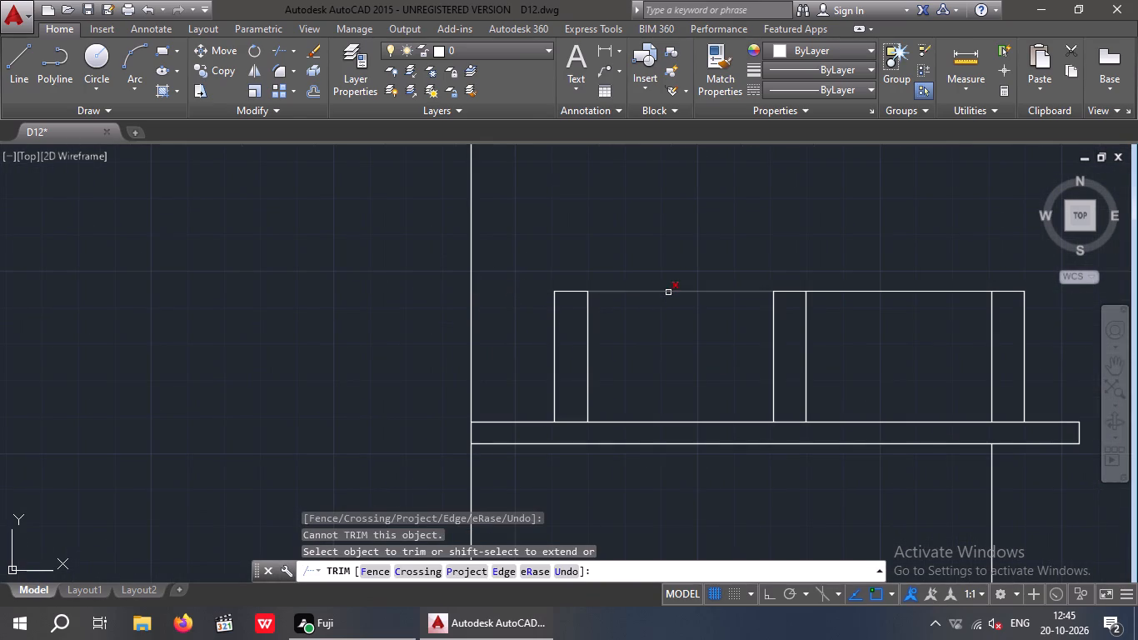
pyautogui.click(668, 292)
pyautogui.click(889, 291)
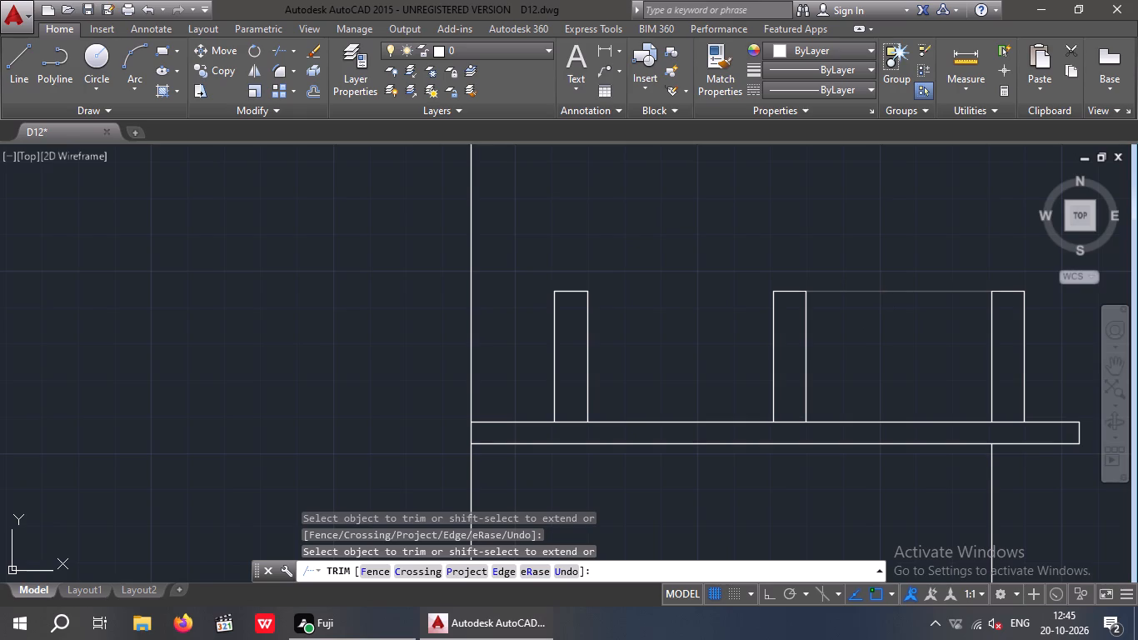
# Trim the left parapet's top line between its posts and the central bay, keeping only the post caps.
pyautogui.scroll(-2, 889, 291)
pyautogui.click(472, 292)
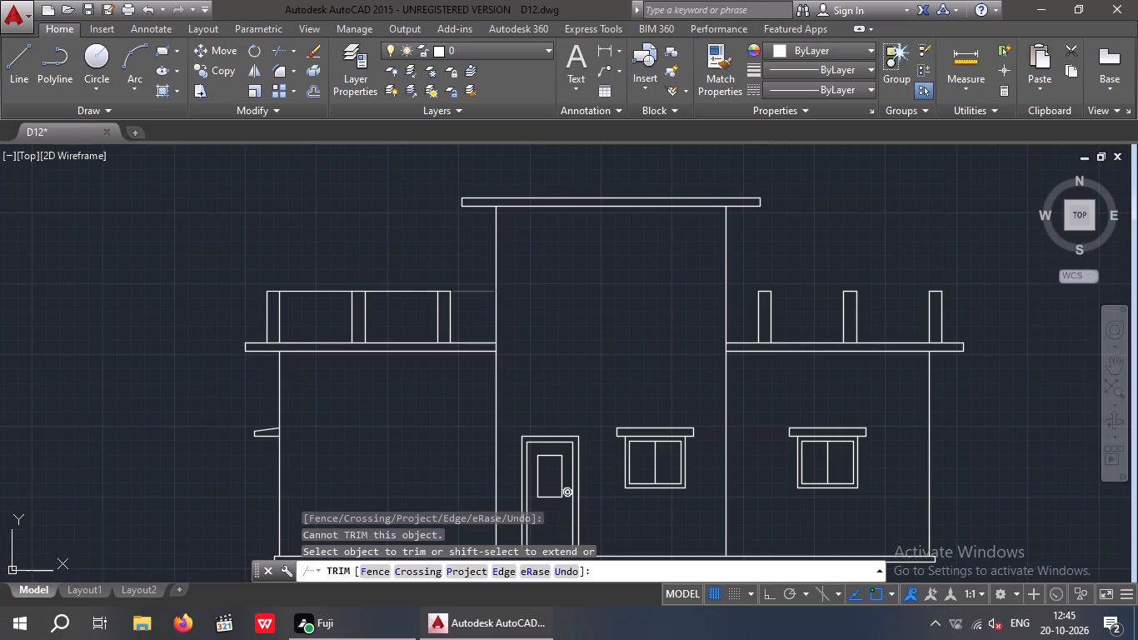
pyautogui.click(393, 294)
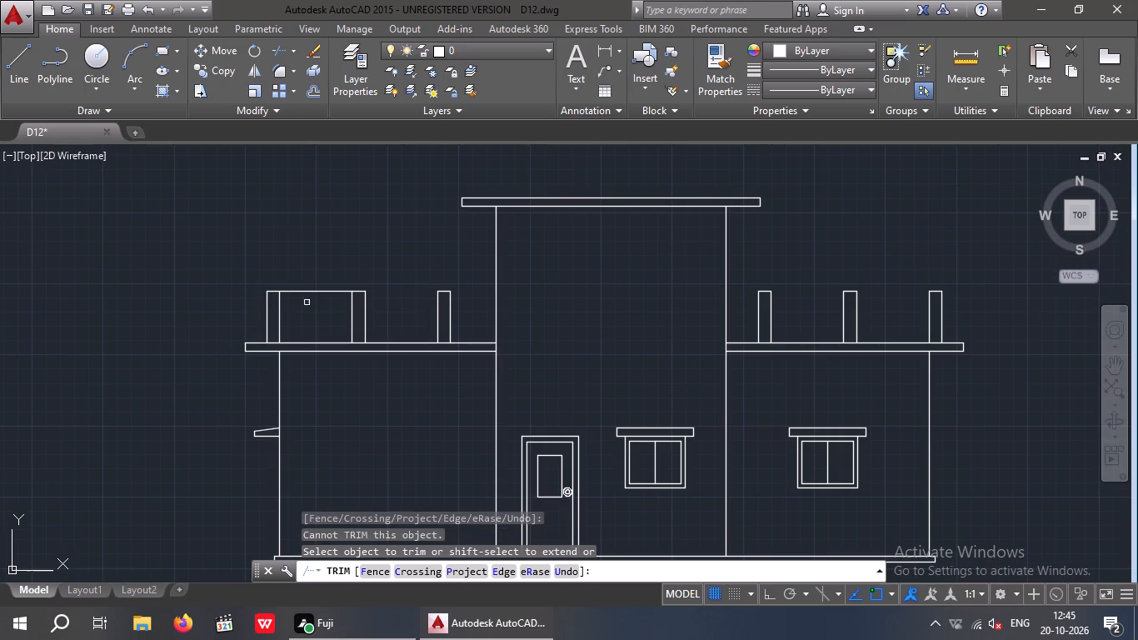
pyautogui.click(307, 292)
pyautogui.scroll(-2, 317, 288)
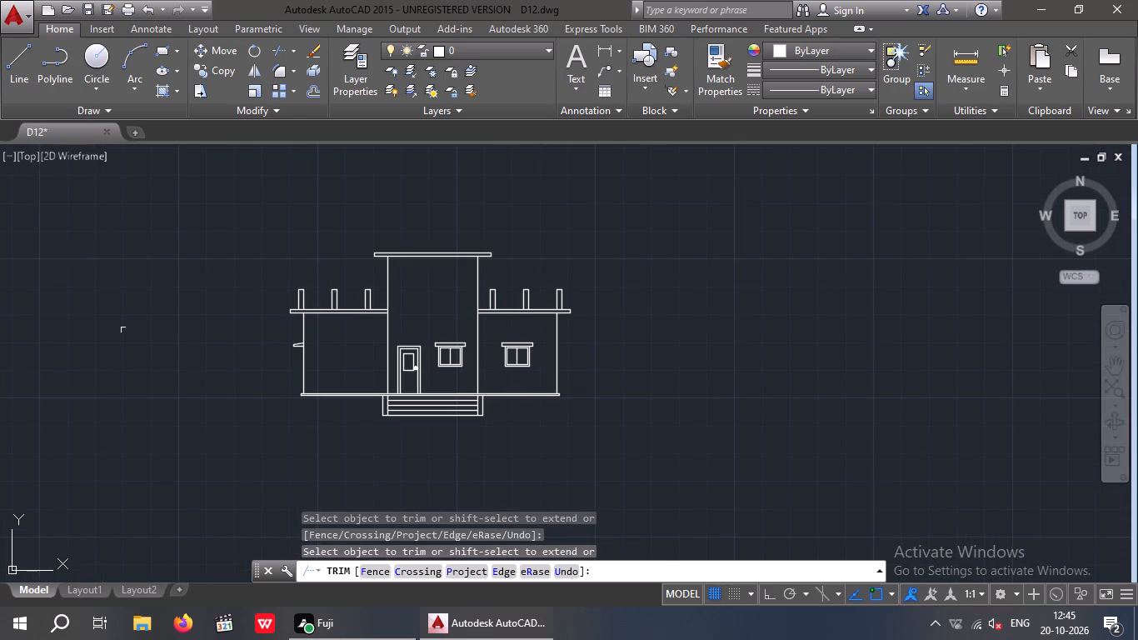
pyautogui.press('Escape')
pyautogui.press('Escape')
pyautogui.press('Escape')
# Offset the top lines of the three left parapet posts 4" upward.
pyautogui.scroll(2, 334, 307)
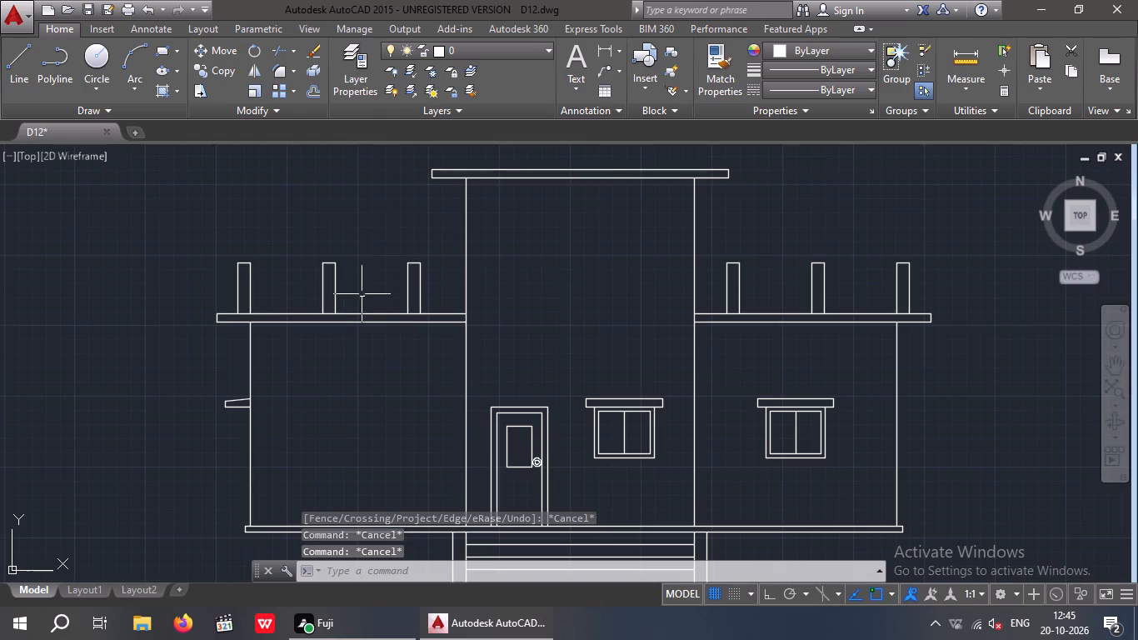
pyautogui.moveTo(362, 292); pyautogui.dragTo(239, 272, button='middle')
pyautogui.press('Escape')
pyautogui.press('Escape')
pyautogui.press('Escape')
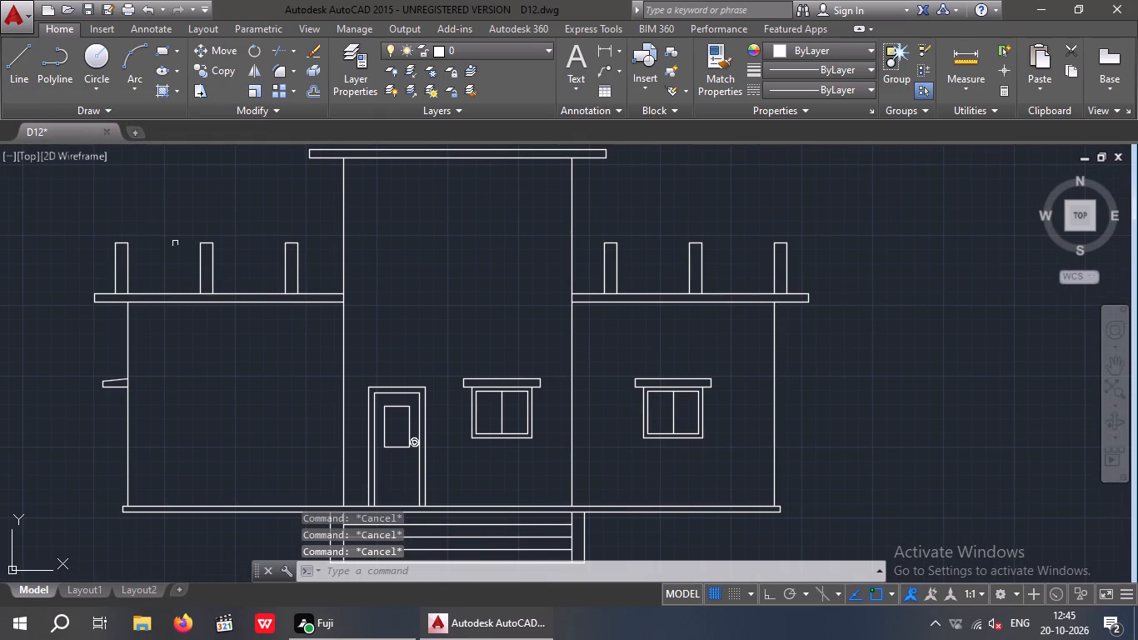
pyautogui.press('Escape')
pyautogui.press('Escape')
pyautogui.press('o')
pyautogui.press('Return')
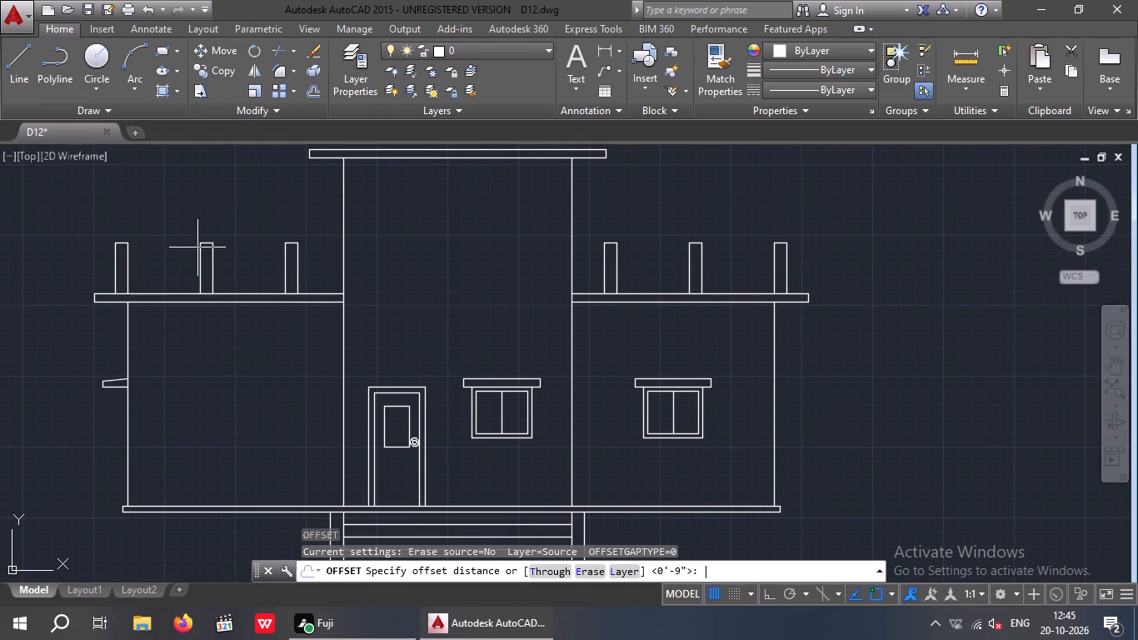
pyautogui.press('4')
pyautogui.hotkey('shift', '"')
pyautogui.press('Return')
pyautogui.scroll(3, 122, 259)
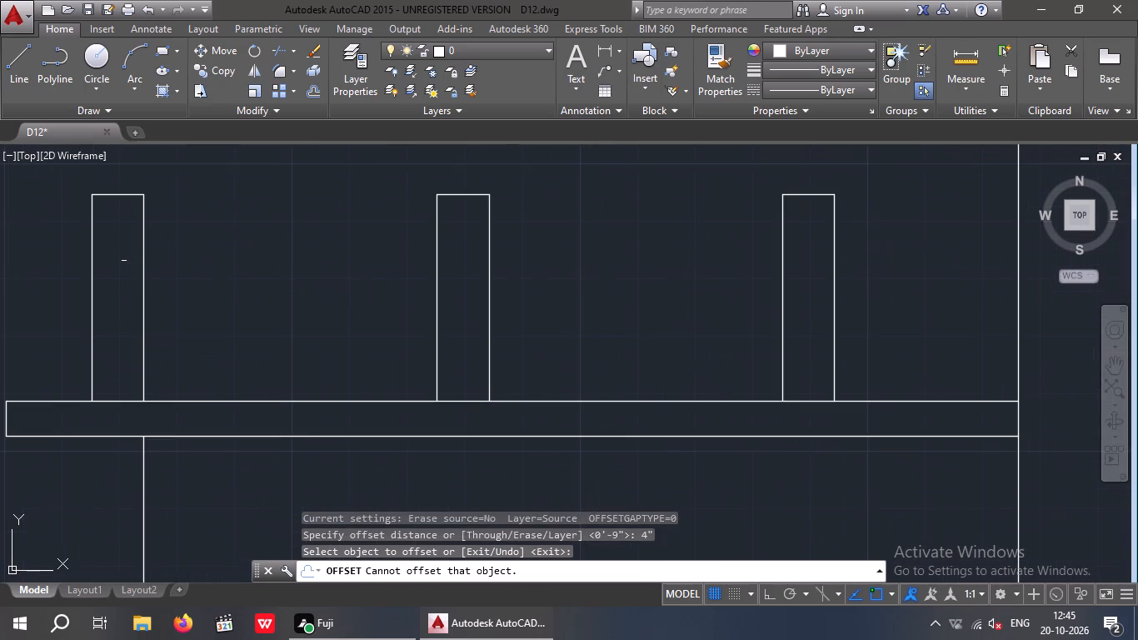
pyautogui.moveTo(123, 251); pyautogui.dragTo(143, 330, button='middle')
pyautogui.click(132, 275)
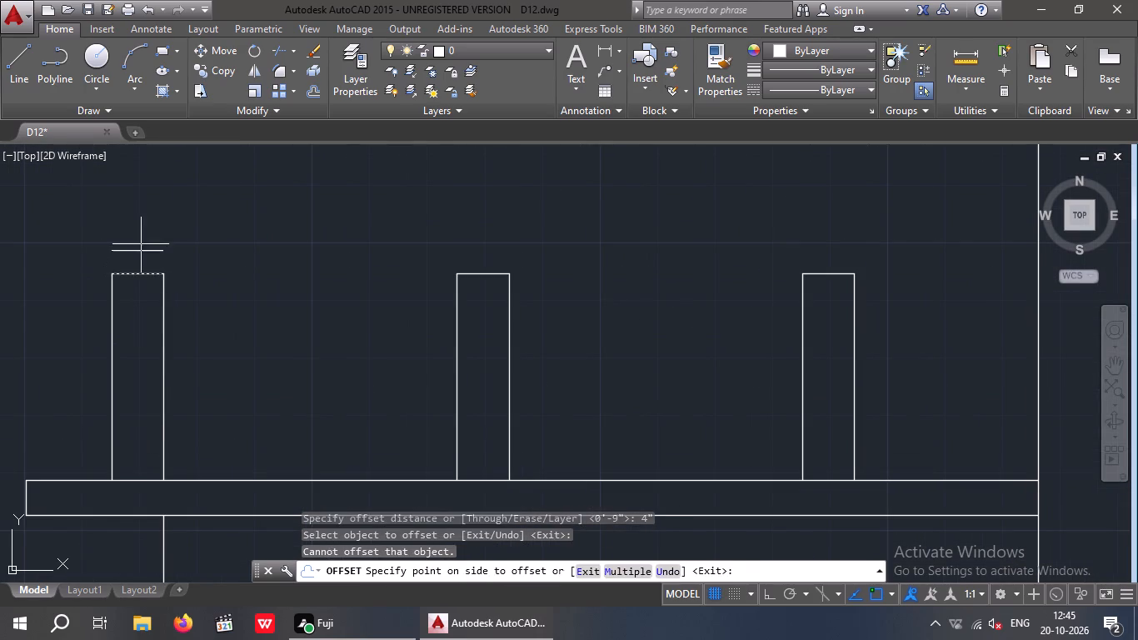
pyautogui.click(142, 243)
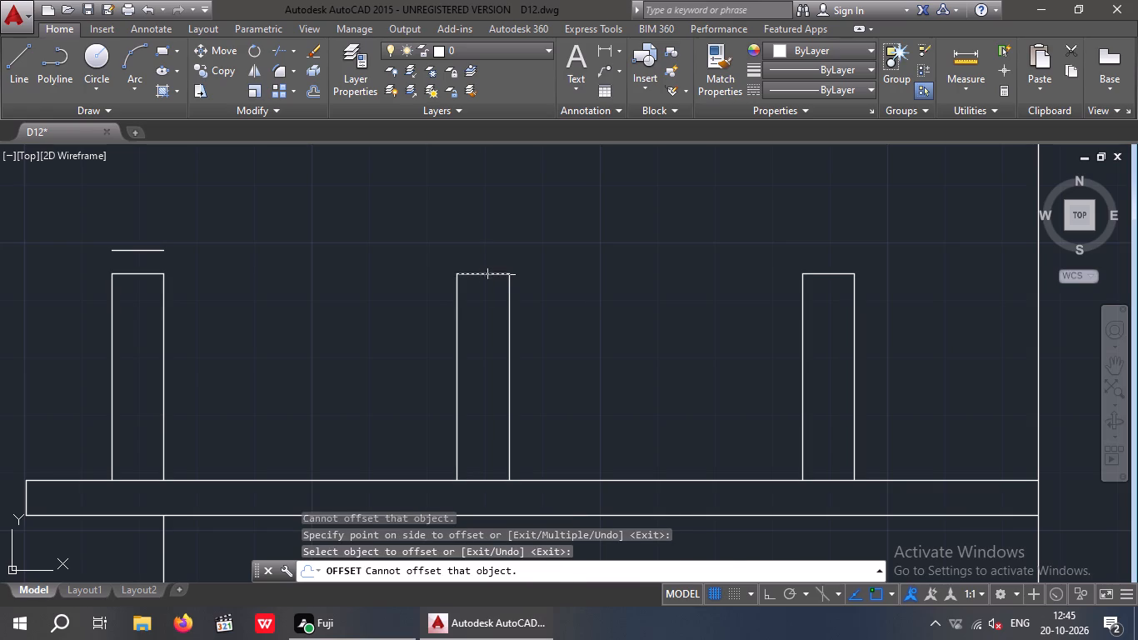
pyautogui.click(487, 275)
pyautogui.click(487, 243)
pyautogui.moveTo(832, 274); pyautogui.dragTo(829, 267)
pyautogui.click(817, 223)
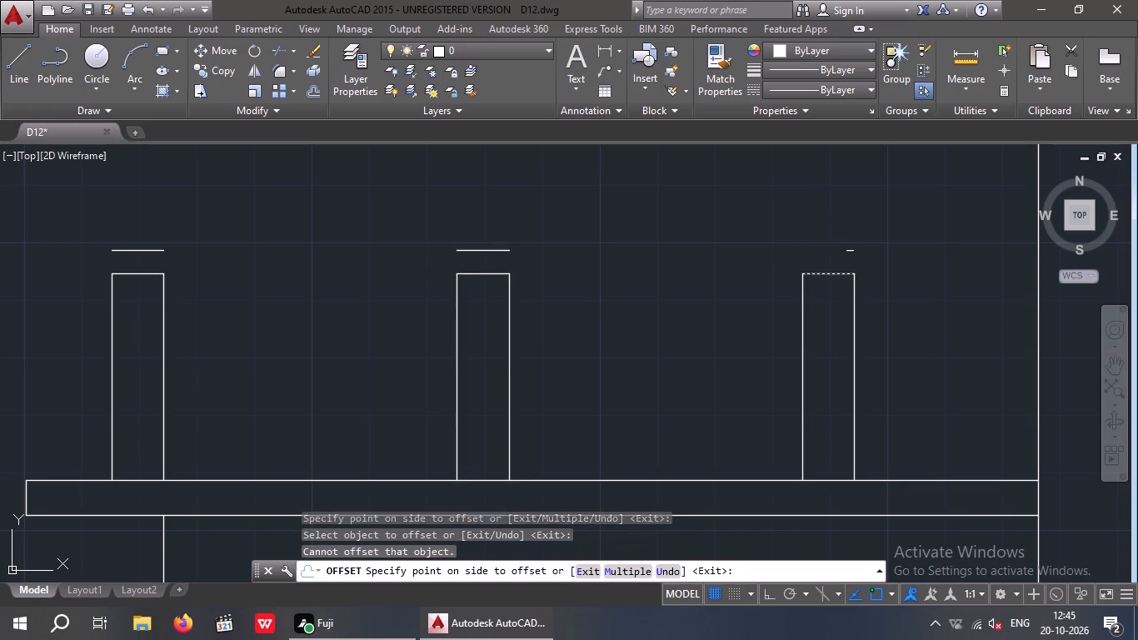
# Offset the top lines of the three right parapet posts 4" upward.
pyautogui.scroll(-2, 817, 223)
pyautogui.moveTo(833, 228); pyautogui.dragTo(327, 270, button='middle')
pyautogui.scroll(-1, 362, 257)
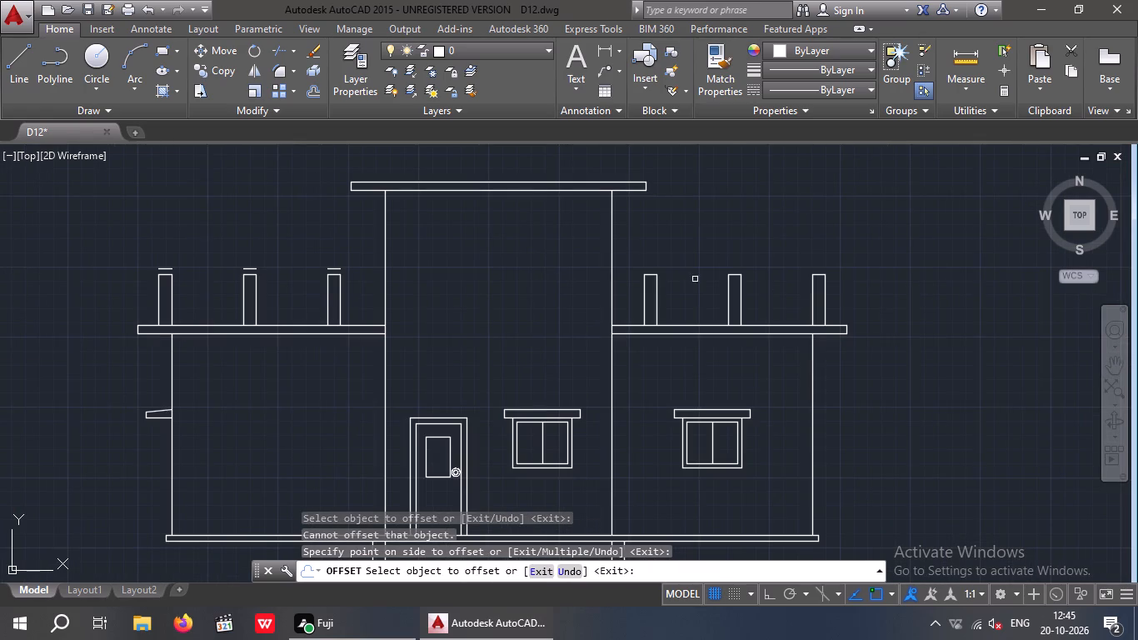
pyautogui.scroll(3, 634, 273)
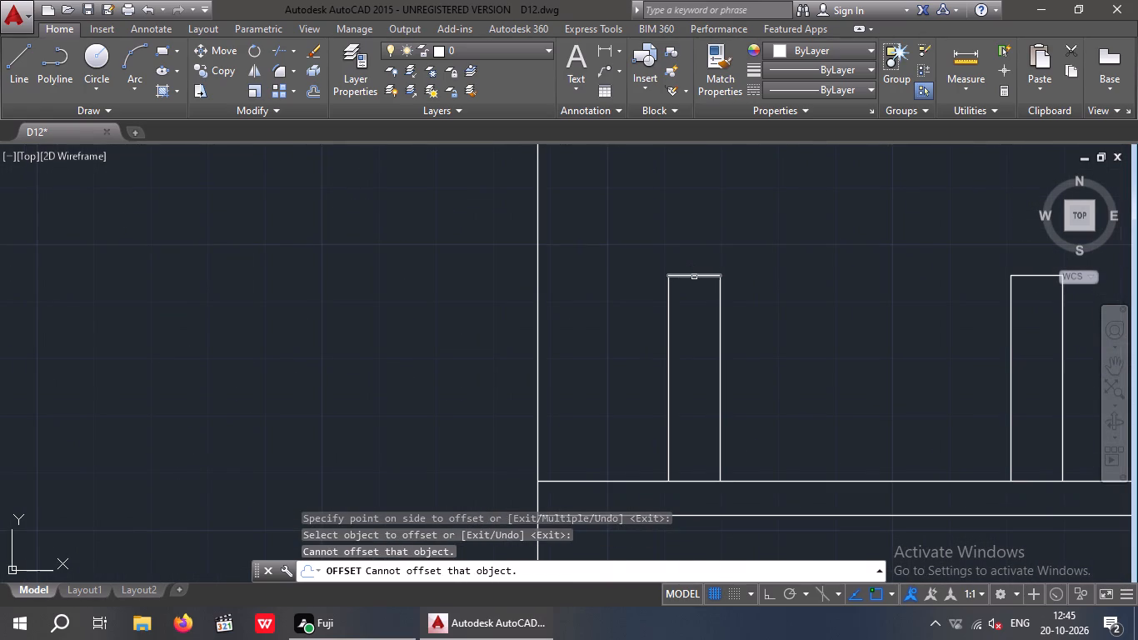
pyautogui.click(694, 276)
pyautogui.click(683, 239)
pyautogui.scroll(-2, 685, 237)
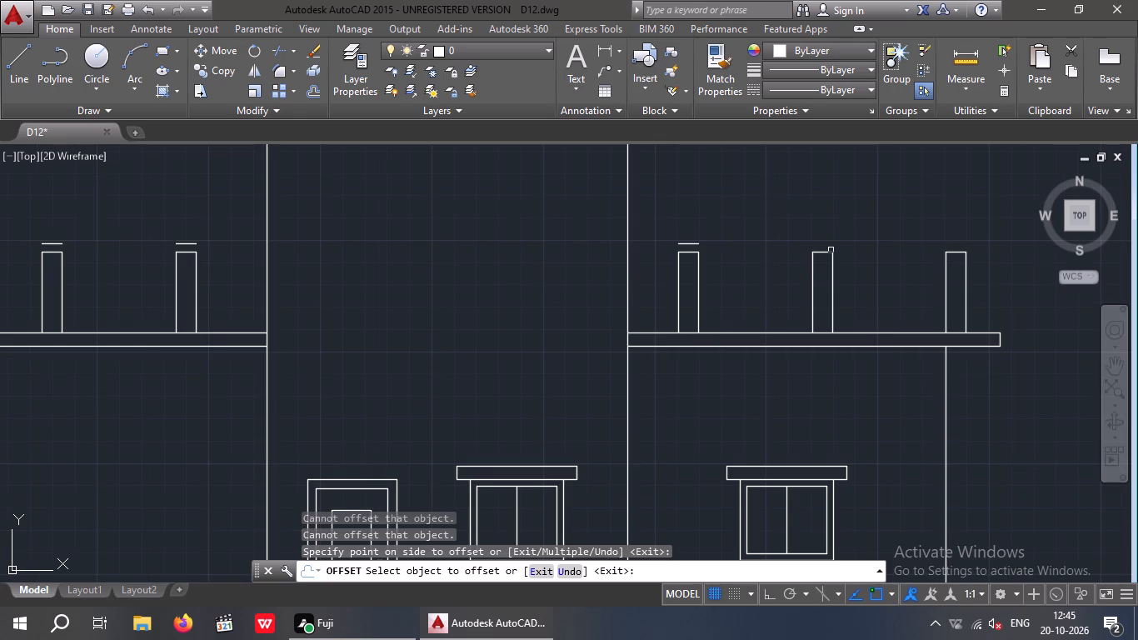
pyautogui.click(823, 251)
pyautogui.click(812, 218)
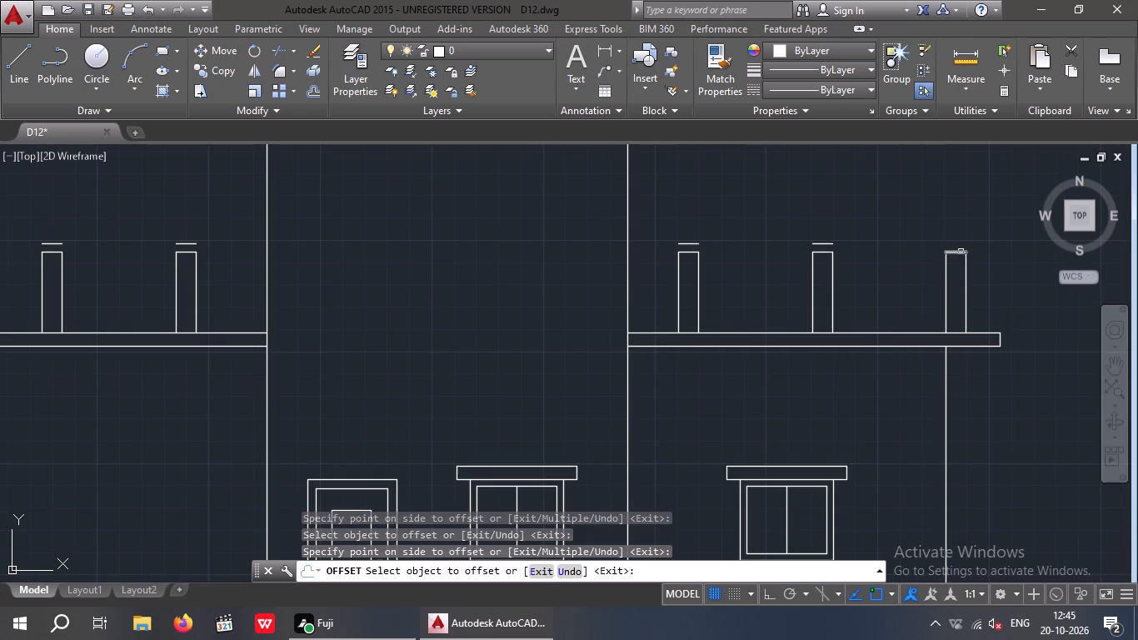
pyautogui.click(961, 252)
pyautogui.click(940, 210)
pyautogui.press('Escape')
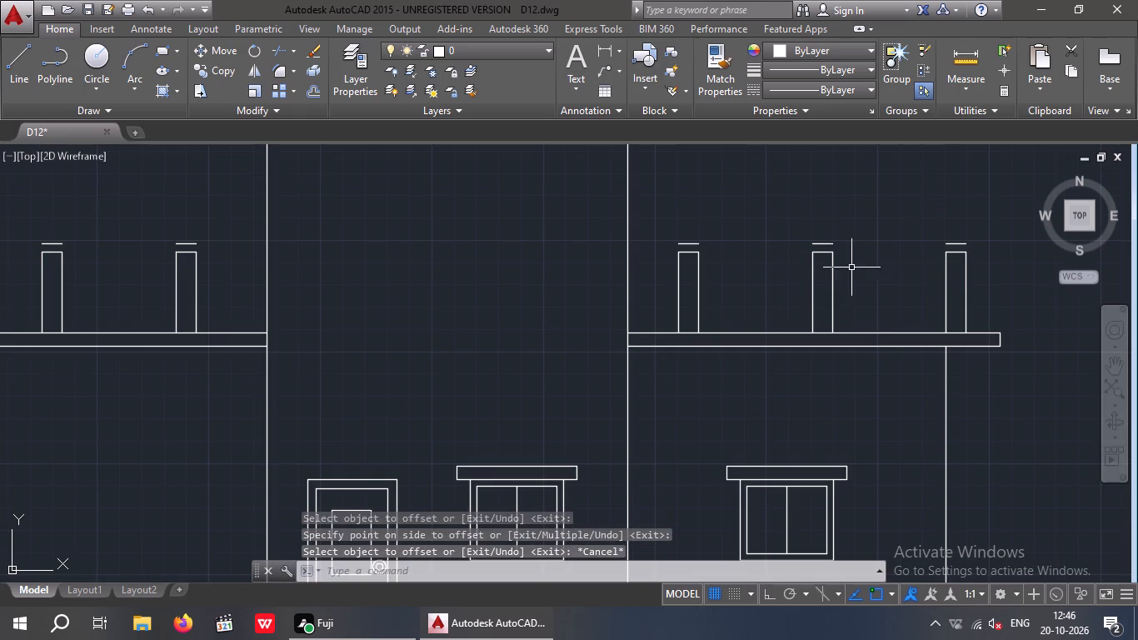
pyautogui.press('Escape')
# Explode the left and right parapet post arrays into separate lines.
pyautogui.moveTo(981, 289); pyautogui.dragTo(904, 311)
pyautogui.click(906, 308)
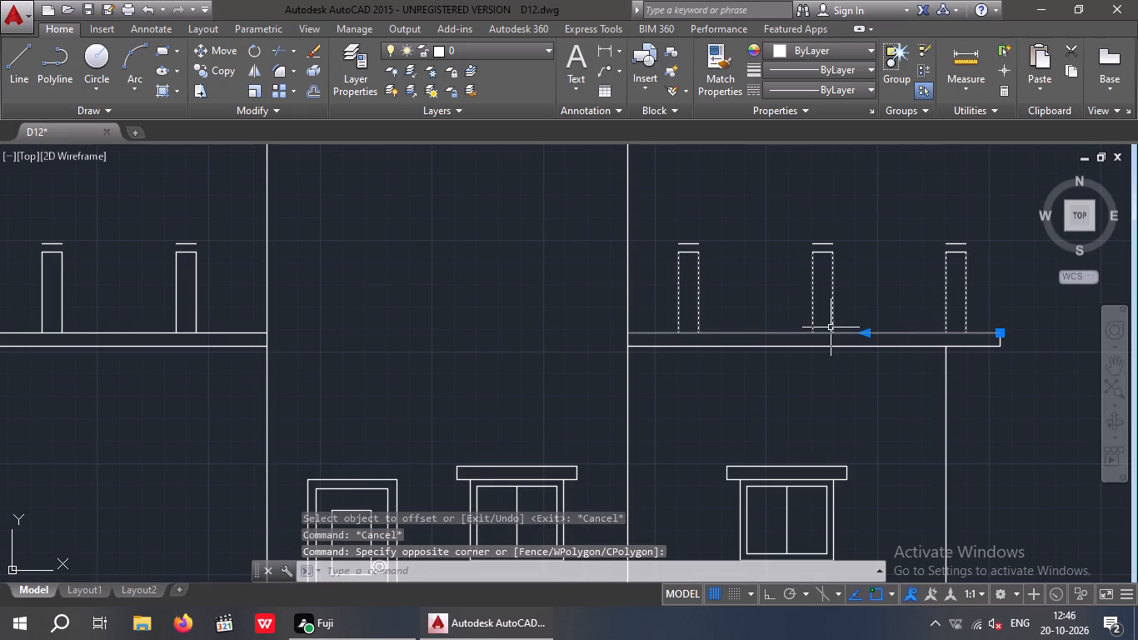
pyautogui.press('Escape')
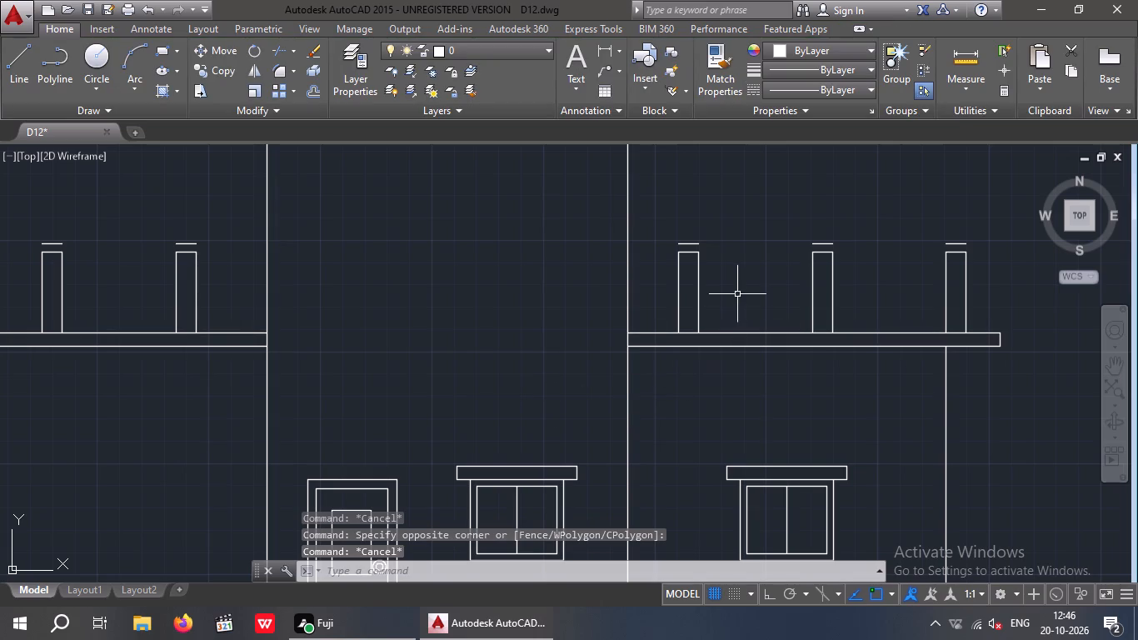
pyautogui.moveTo(738, 279); pyautogui.dragTo(696, 296)
pyautogui.click(665, 299)
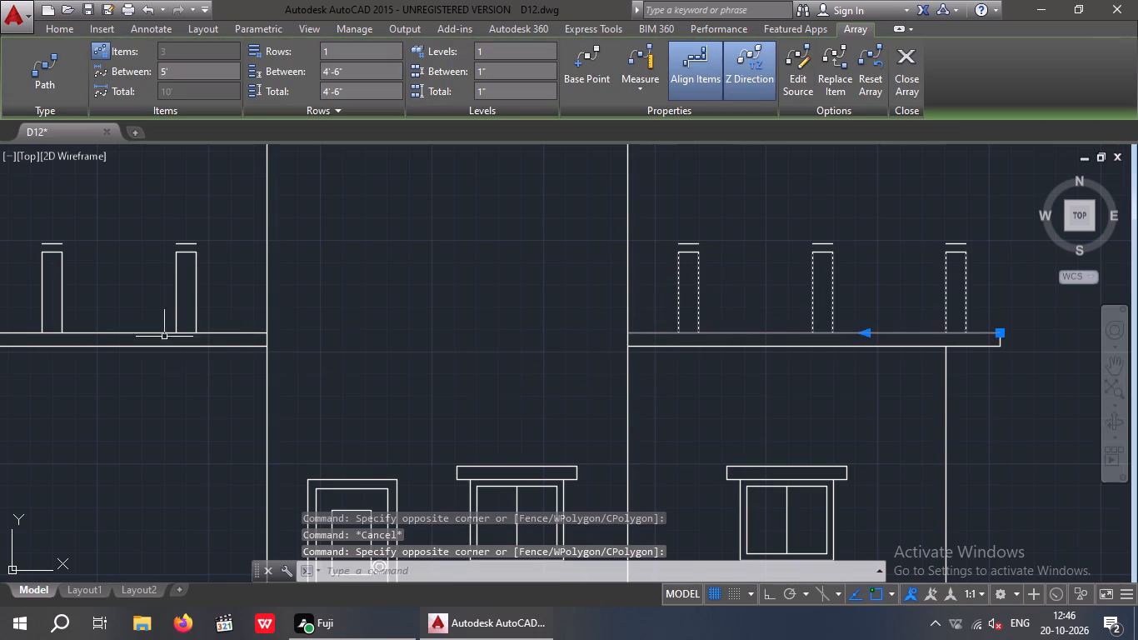
pyautogui.moveTo(223, 283); pyautogui.dragTo(180, 297)
pyautogui.click(159, 297)
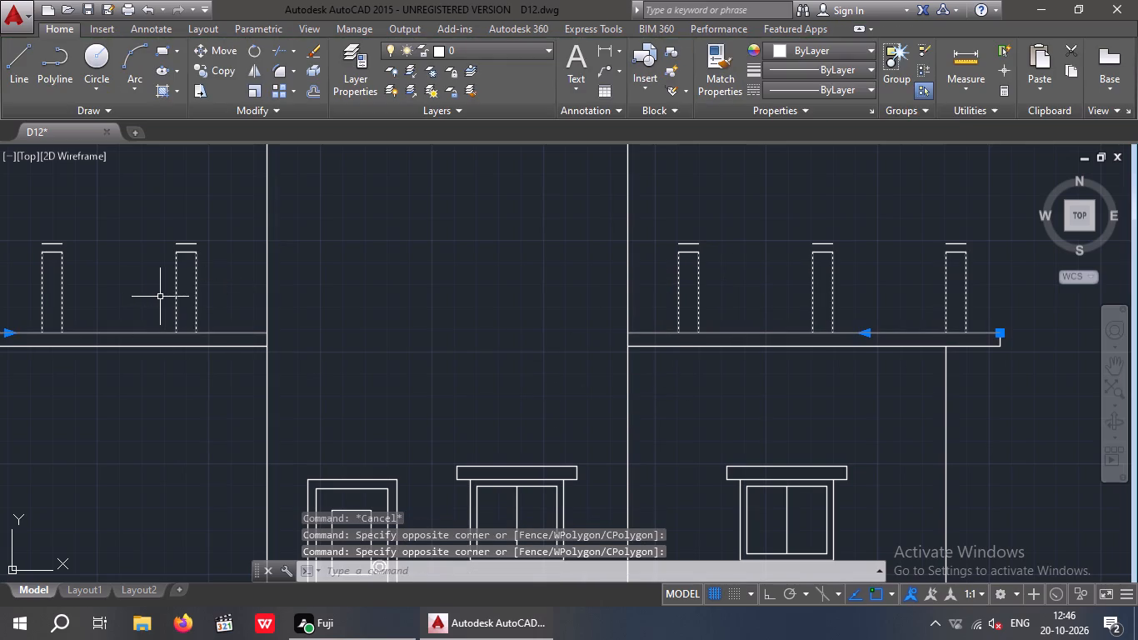
pyautogui.press('x')
pyautogui.press('space')
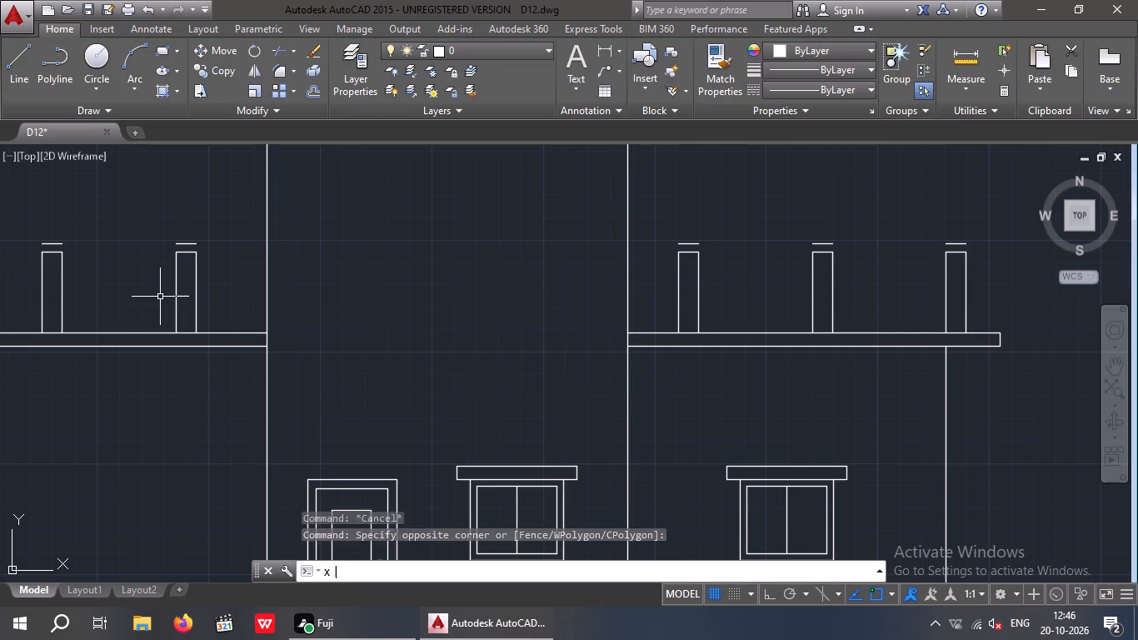
pyautogui.moveTo(736, 290); pyautogui.dragTo(699, 292)
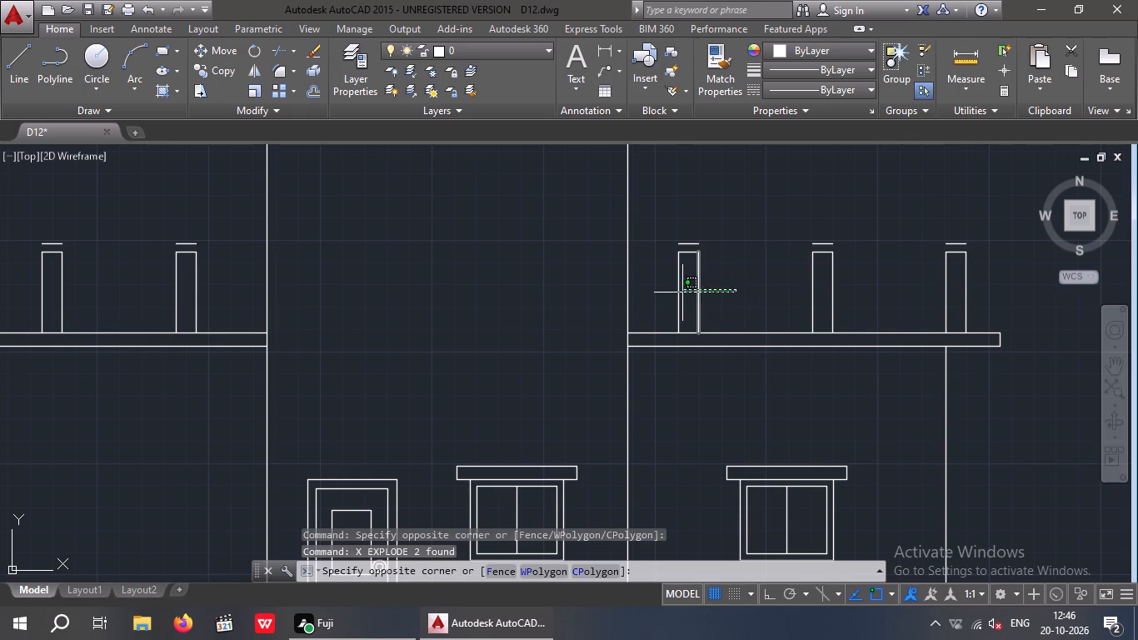
pyautogui.click(658, 295)
pyautogui.press('Escape')
pyautogui.press('Escape')
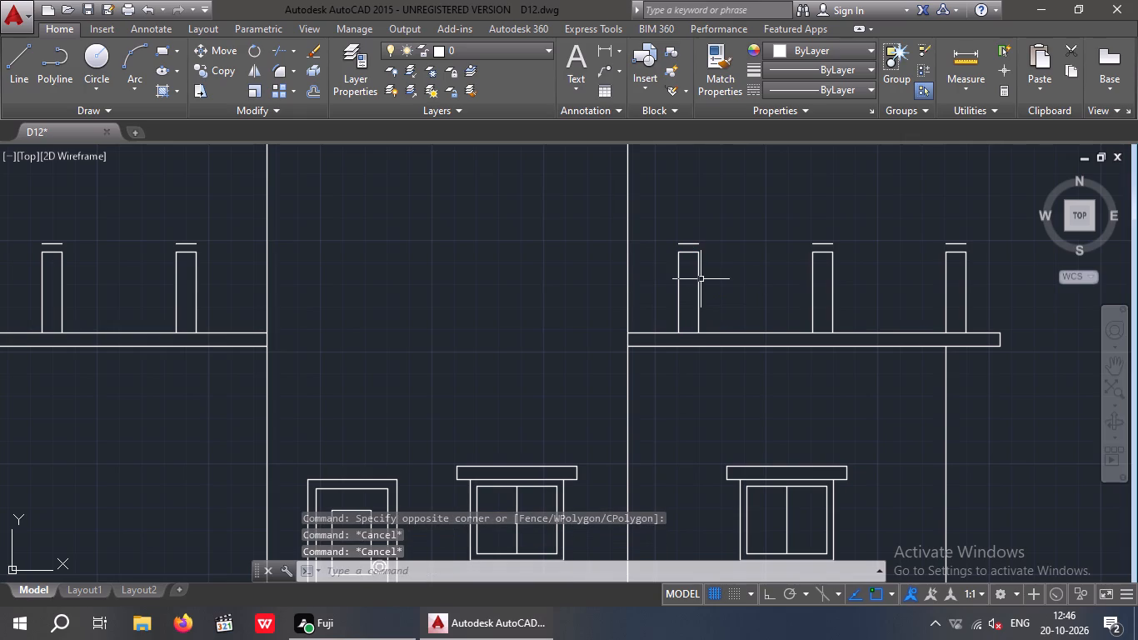
# Offset both side lines of the right parapet's innermost post 4" outward.
pyautogui.press('o')
pyautogui.press('Return')
pyautogui.press('Return')
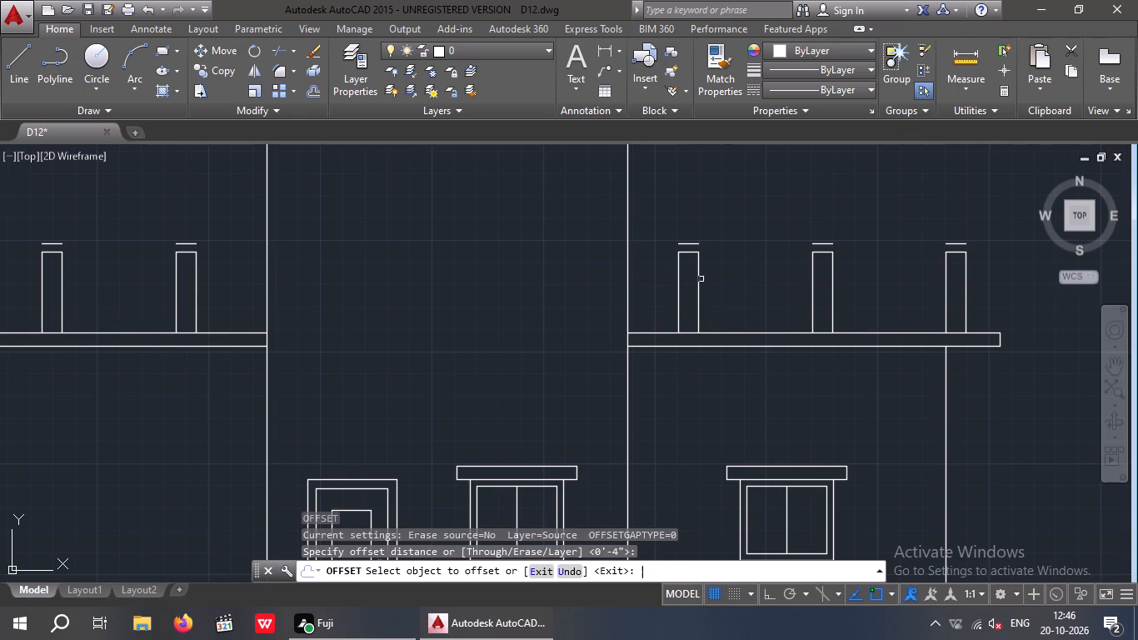
pyautogui.click(700, 287)
pyautogui.click(748, 282)
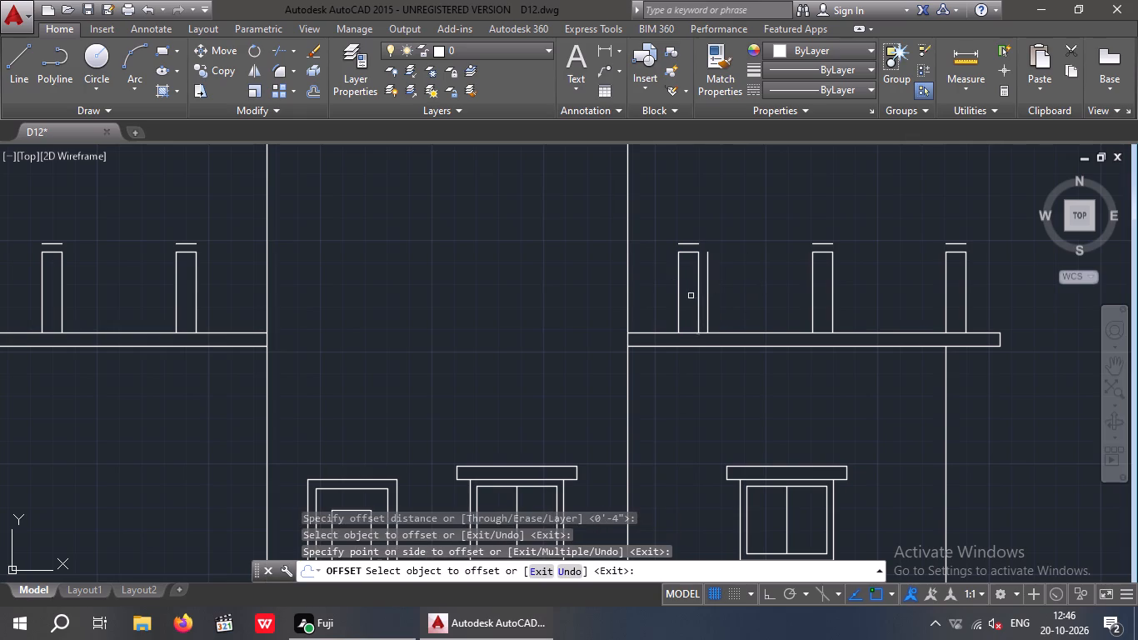
pyautogui.click(676, 292)
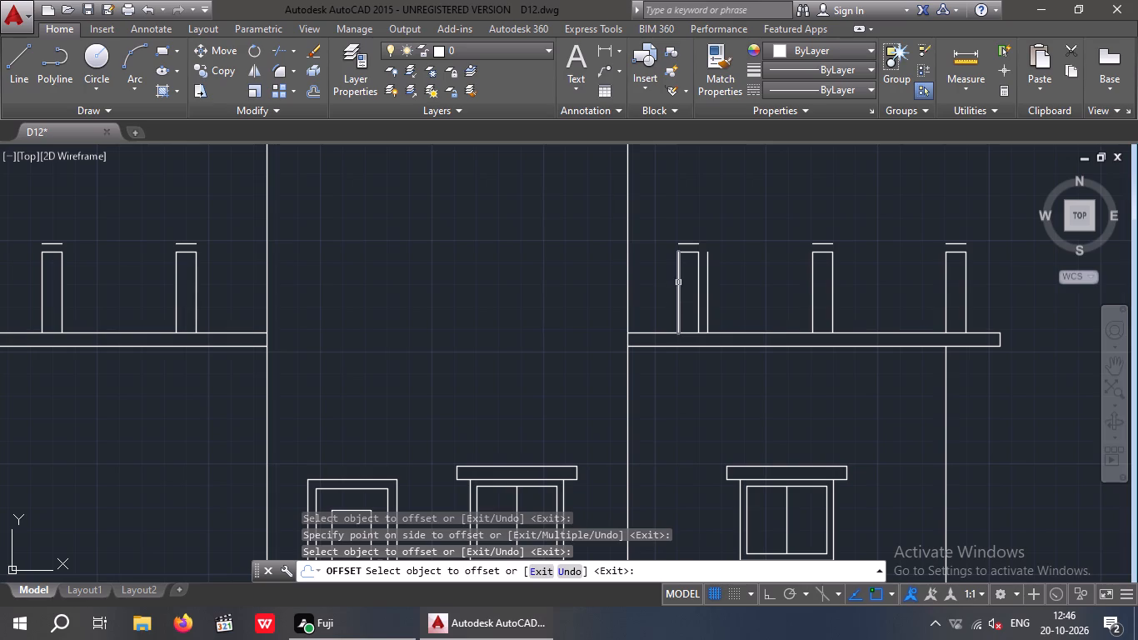
pyautogui.moveTo(678, 282); pyautogui.dragTo(671, 287)
pyautogui.click(663, 288)
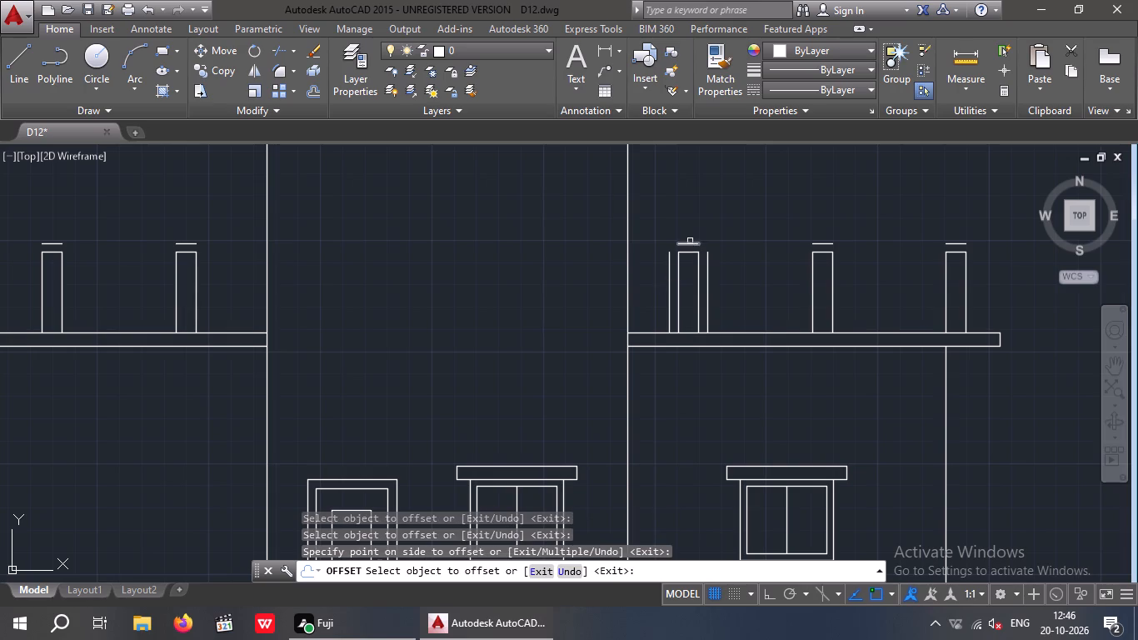
pyautogui.scroll(2, 697, 241)
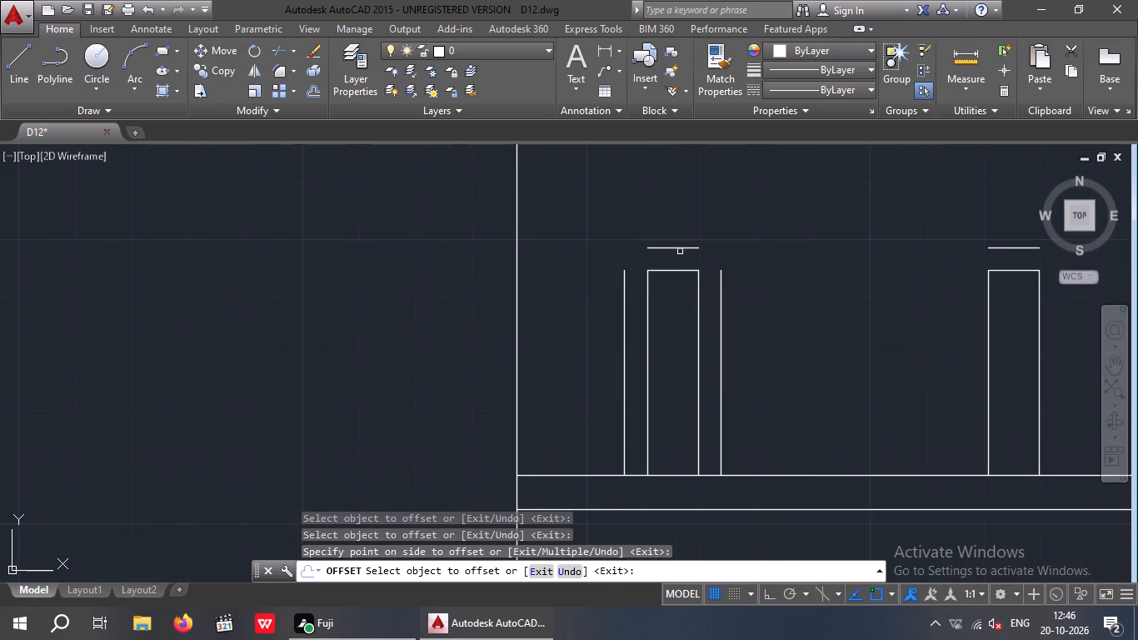
pyautogui.press('Escape')
# Delete the six short offset lines floating above the left and right parapet posts.
pyautogui.moveTo(721, 217); pyautogui.dragTo(688, 253)
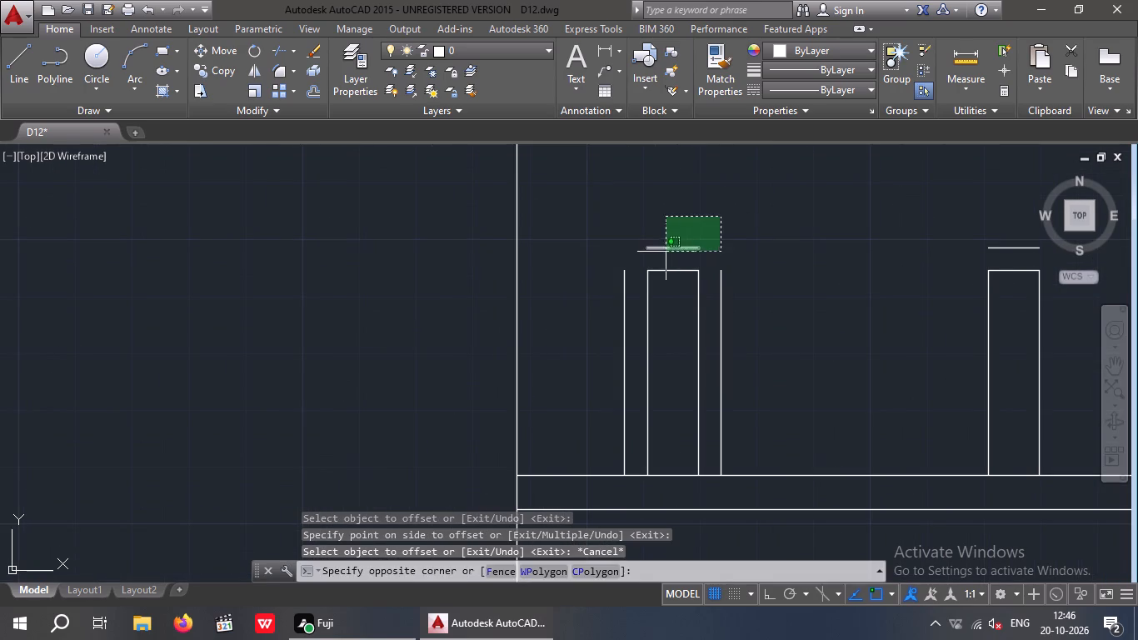
pyautogui.click(663, 252)
pyautogui.scroll(-3, 691, 223)
pyautogui.scroll(3, 758, 228)
pyautogui.moveTo(851, 213); pyautogui.dragTo(812, 250)
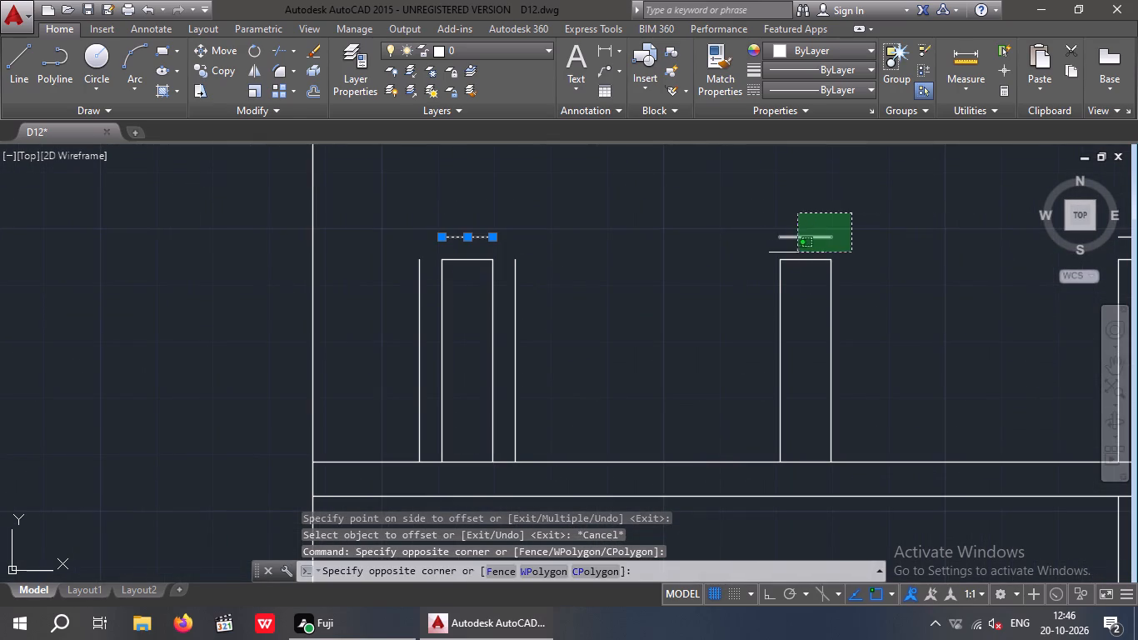
pyautogui.click(783, 249)
pyautogui.scroll(-3, 800, 219)
pyautogui.scroll(3, 890, 219)
pyautogui.moveTo(911, 220); pyautogui.dragTo(882, 236)
pyautogui.click(856, 247)
pyautogui.scroll(-3, 859, 210)
pyautogui.scroll(3, 384, 221)
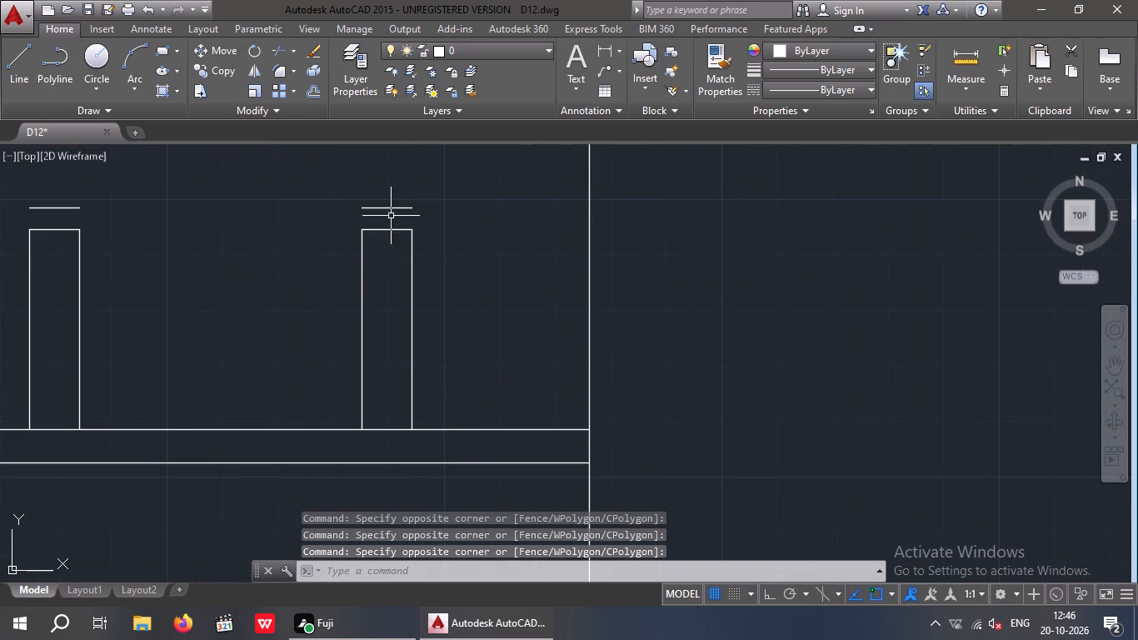
pyautogui.moveTo(415, 187); pyautogui.dragTo(397, 217)
pyautogui.click(387, 217)
pyautogui.moveTo(287, 219); pyautogui.dragTo(527, 240, button='middle')
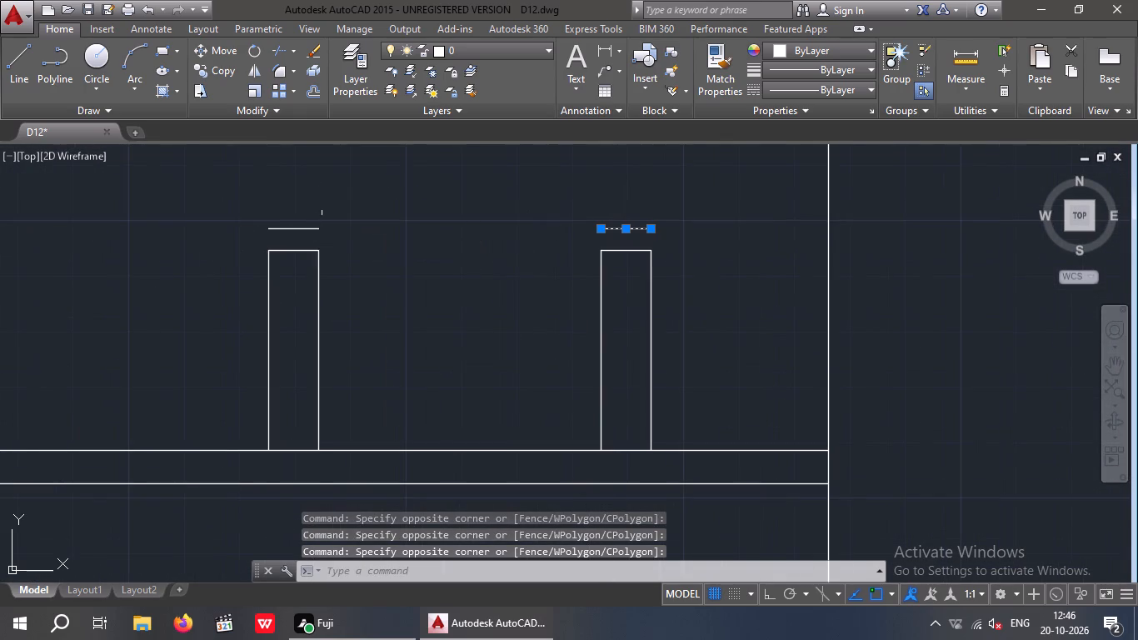
pyautogui.moveTo(329, 207); pyautogui.dragTo(312, 237)
pyautogui.click(297, 237)
pyautogui.scroll(-3, 358, 212)
pyautogui.scroll(3, 253, 222)
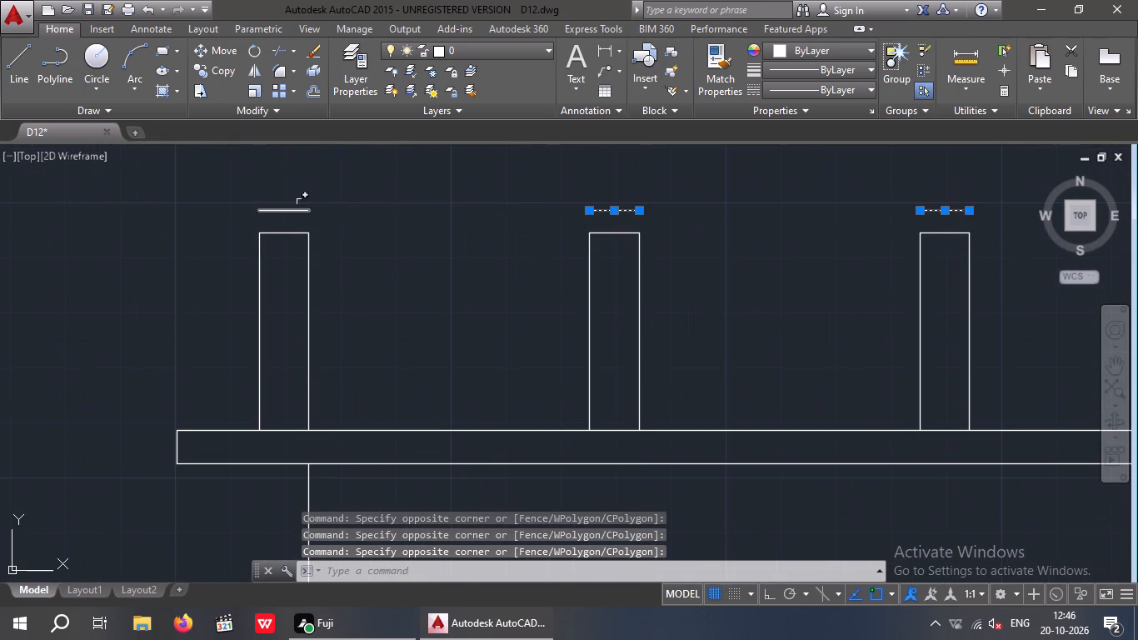
pyautogui.moveTo(322, 192); pyautogui.dragTo(298, 222)
pyautogui.click(291, 222)
pyautogui.press('Delete')
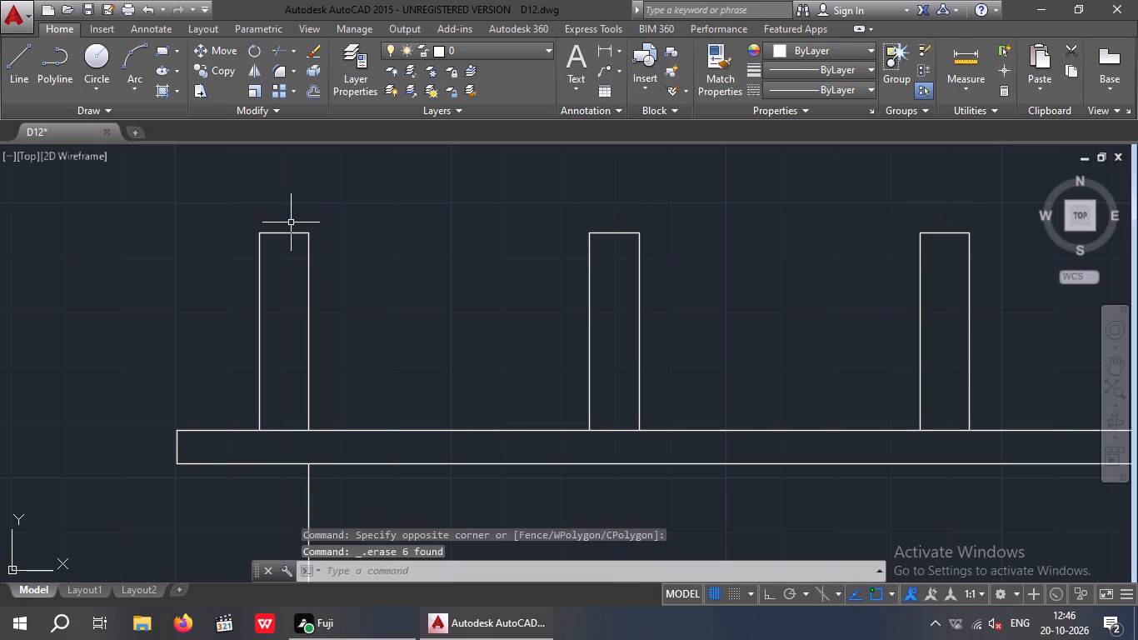
# Offset both side lines of each of the three left parapet posts 4" outward.
pyautogui.scroll(-3, 297, 237)
pyautogui.press('Escape')
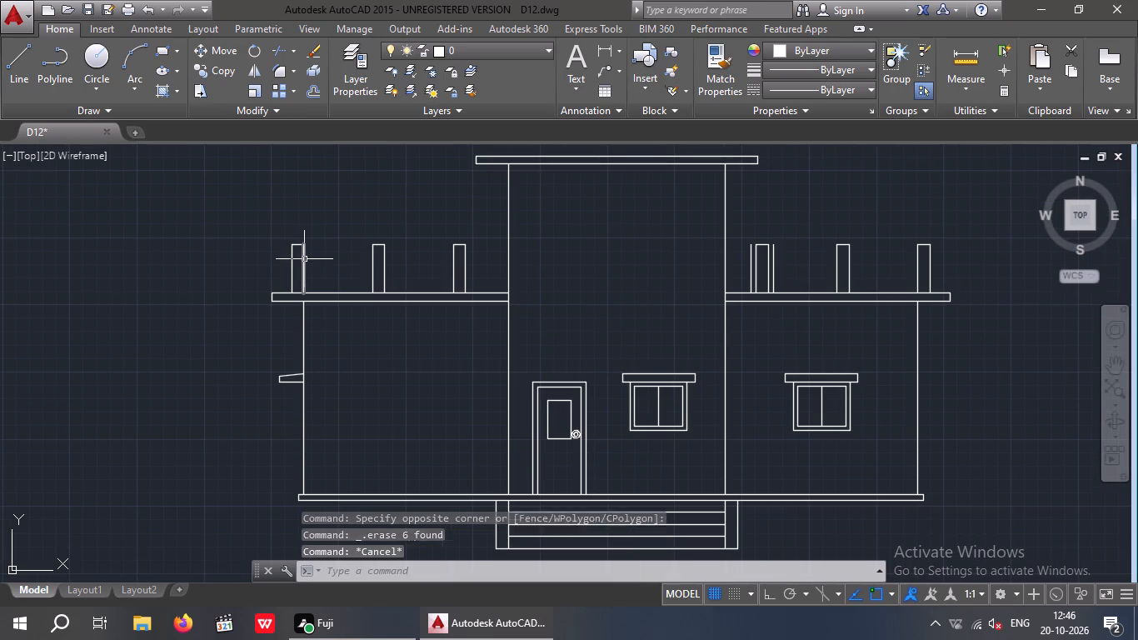
pyautogui.press('Escape')
pyautogui.press('o')
pyautogui.press('Return')
pyautogui.press('Return')
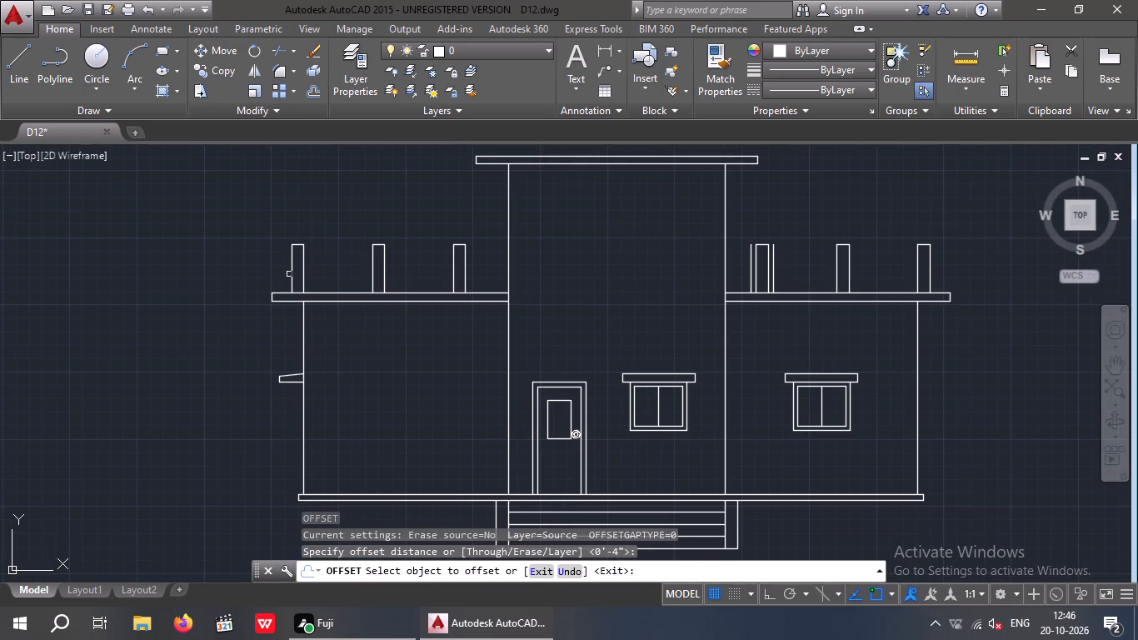
pyautogui.moveTo(292, 272); pyautogui.dragTo(280, 272)
pyautogui.click(275, 272)
pyautogui.scroll(2, 301, 267)
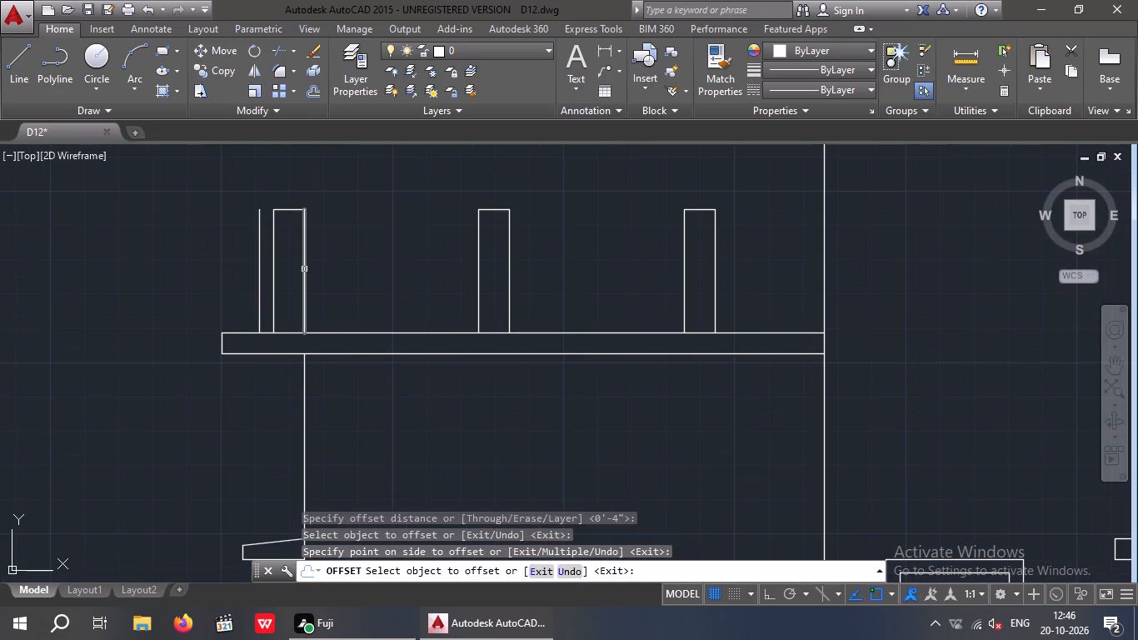
pyautogui.click(304, 269)
pyautogui.click(335, 267)
pyautogui.moveTo(477, 270); pyautogui.dragTo(456, 275)
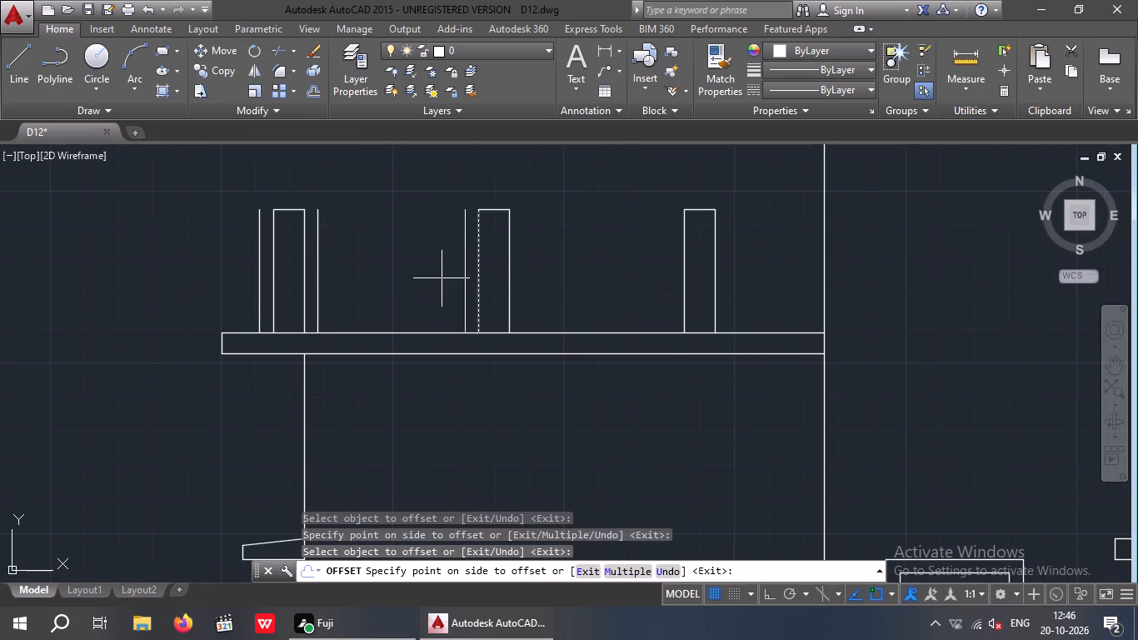
pyautogui.click(442, 278)
pyautogui.click(510, 267)
pyautogui.click(540, 260)
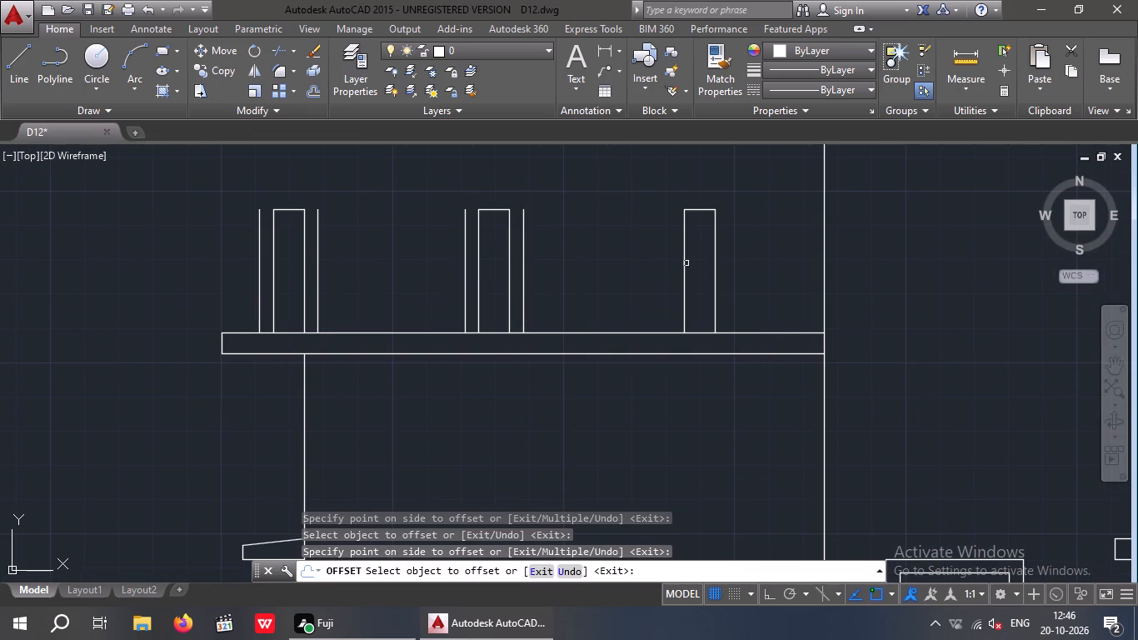
pyautogui.moveTo(682, 260); pyautogui.dragTo(658, 269)
pyautogui.click(652, 272)
pyautogui.moveTo(716, 257); pyautogui.dragTo(726, 255)
pyautogui.click(740, 248)
# Offset both side lines of the right parapet's middle and outermost posts 4" outward.
pyautogui.scroll(-2, 726, 252)
pyautogui.moveTo(663, 264); pyautogui.dragTo(2, 268, button='middle')
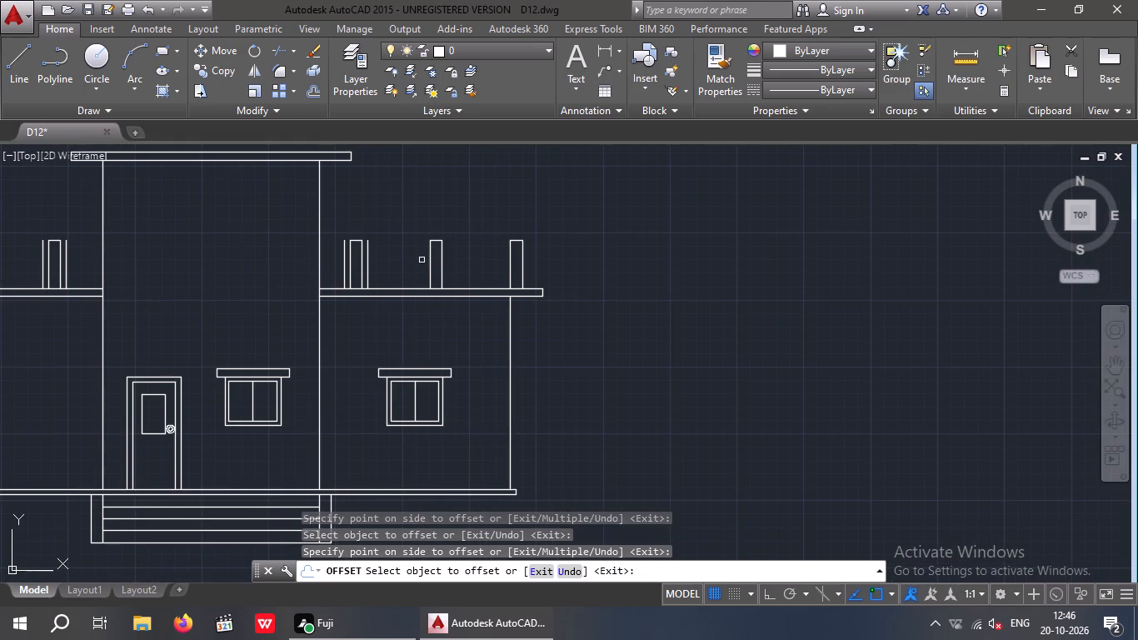
pyautogui.scroll(1, 424, 259)
pyautogui.moveTo(432, 269); pyautogui.dragTo(423, 270)
pyautogui.click(389, 277)
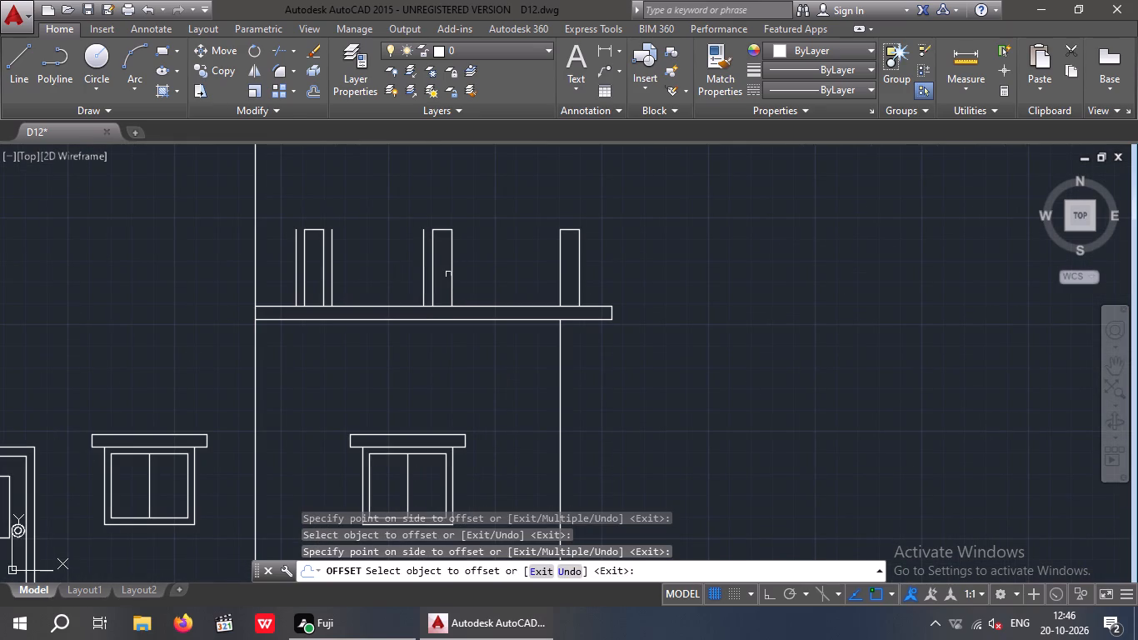
pyautogui.moveTo(452, 272); pyautogui.dragTo(461, 273)
pyautogui.click(474, 273)
pyautogui.moveTo(560, 273); pyautogui.dragTo(529, 283)
pyautogui.click(527, 282)
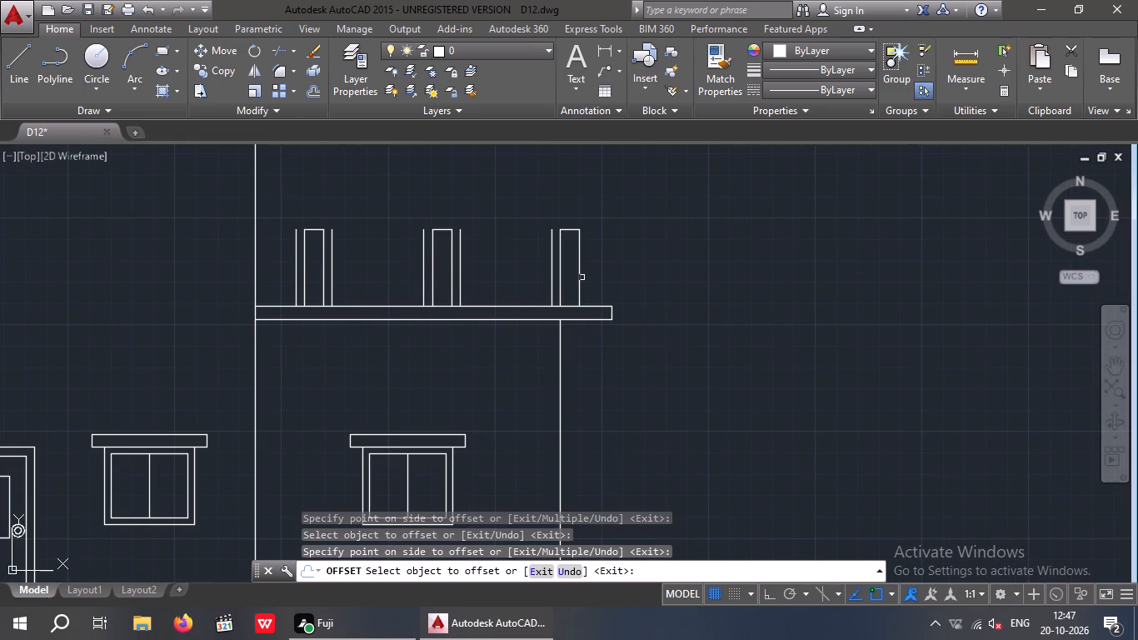
pyautogui.click(581, 277)
pyautogui.click(604, 271)
pyautogui.press('Escape')
pyautogui.press('Escape')
pyautogui.press('Escape')
# Extend the top lines of the three right parapet posts both ways to their outer offset lines.
pyautogui.write('EX')
pyautogui.press('space')
pyautogui.press('space')
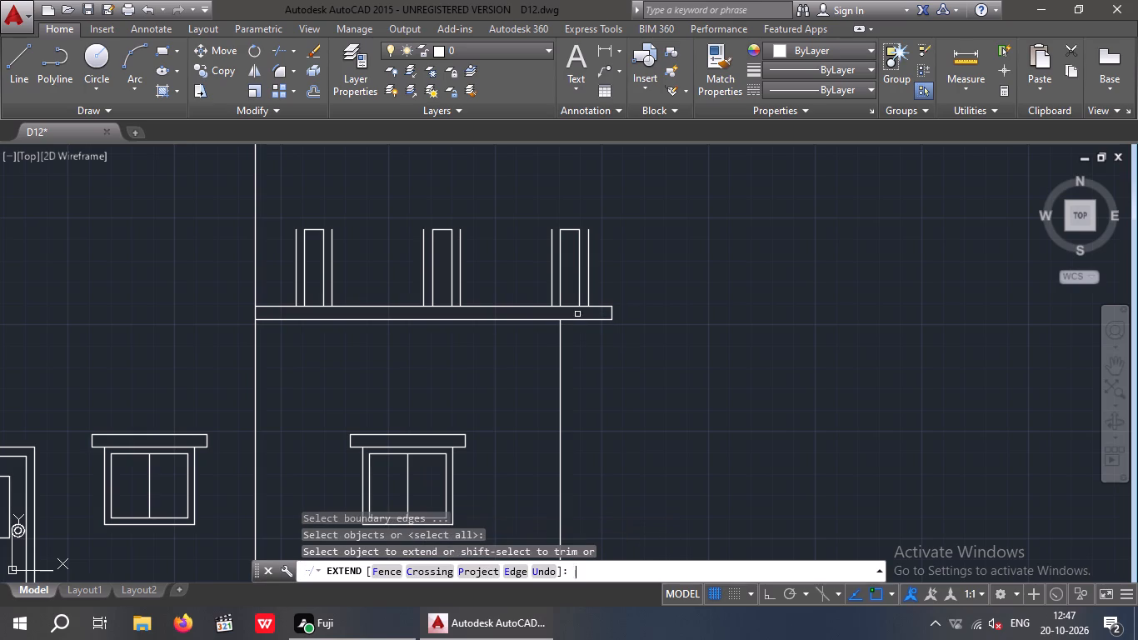
pyautogui.scroll(2, 575, 232)
pyautogui.click(549, 227)
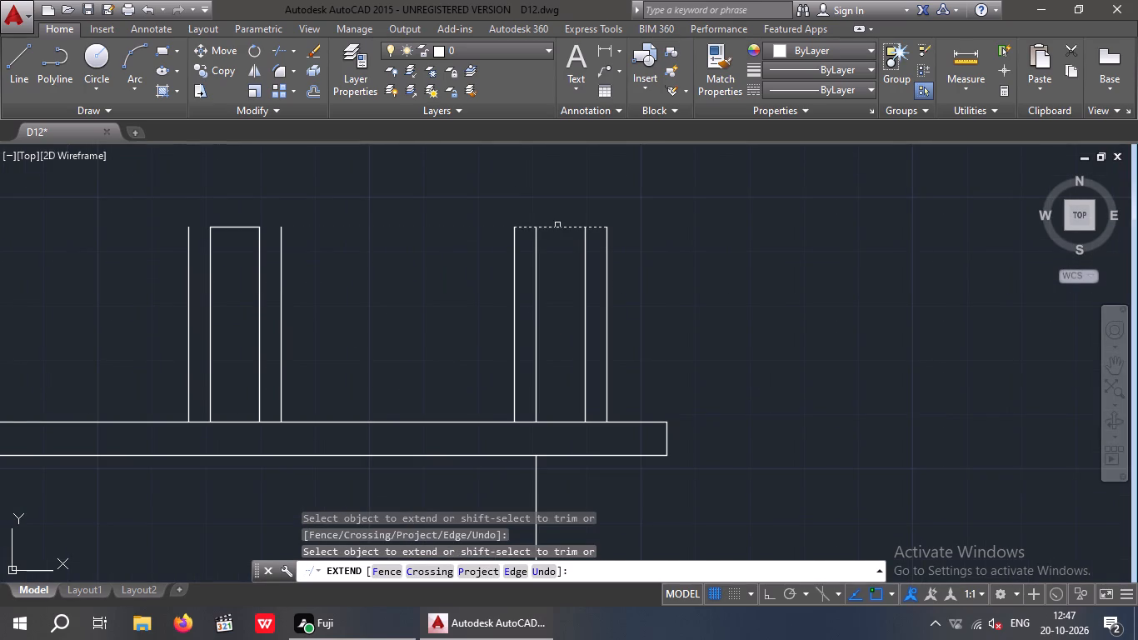
pyautogui.click(561, 224)
pyautogui.click(564, 230)
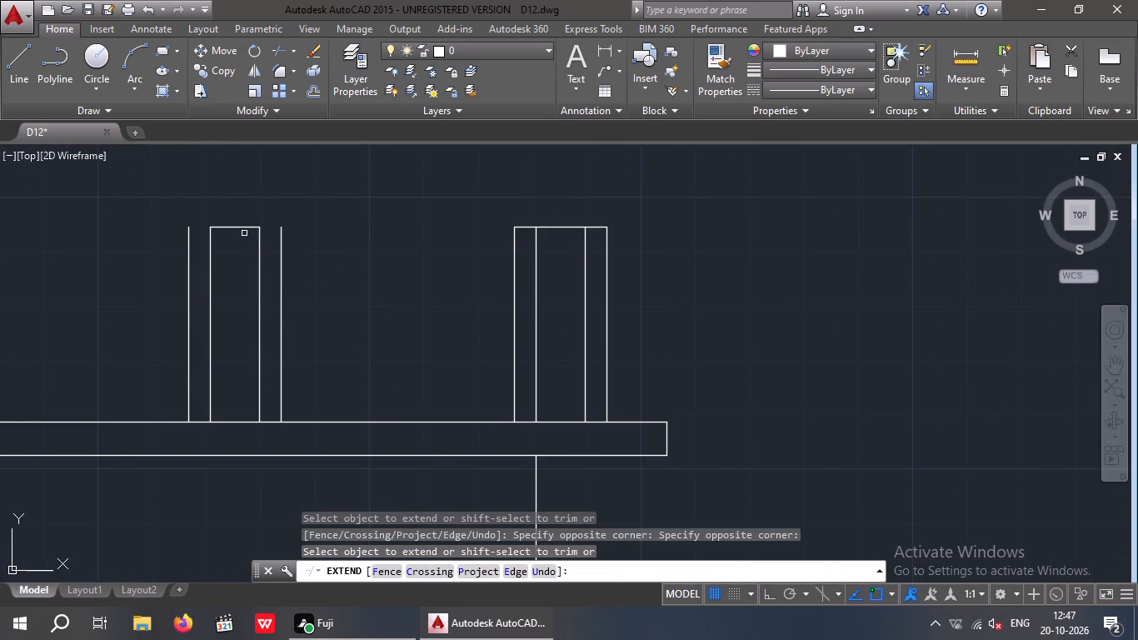
pyautogui.click(235, 228)
pyautogui.click(228, 227)
pyautogui.scroll(-1, 228, 227)
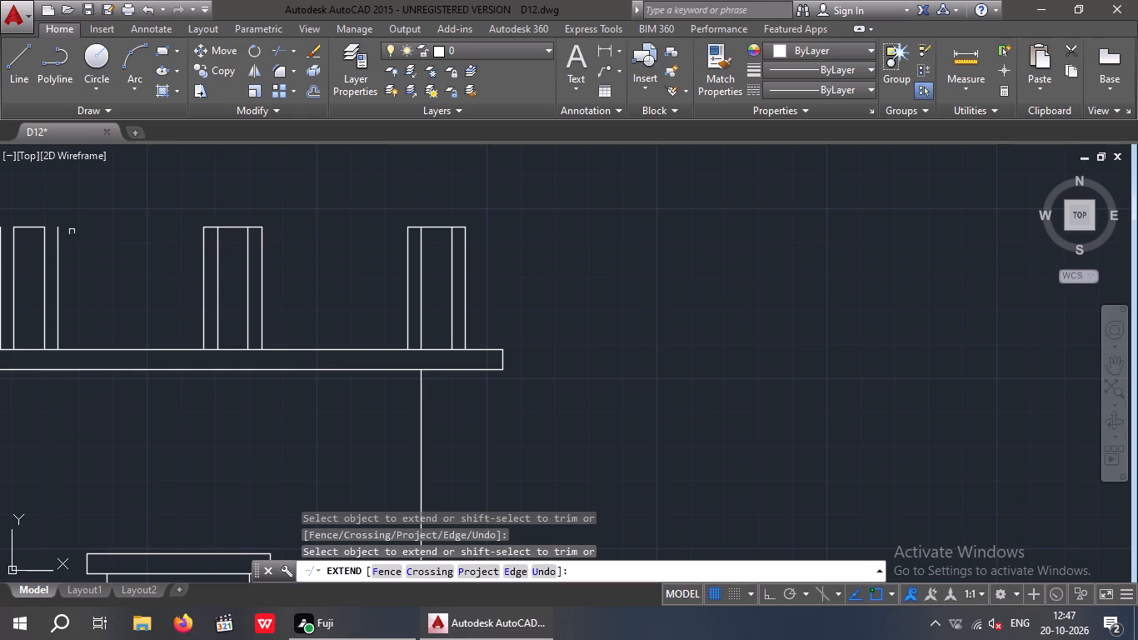
pyautogui.moveTo(85, 230); pyautogui.dragTo(324, 267, button='middle')
pyautogui.click(266, 264)
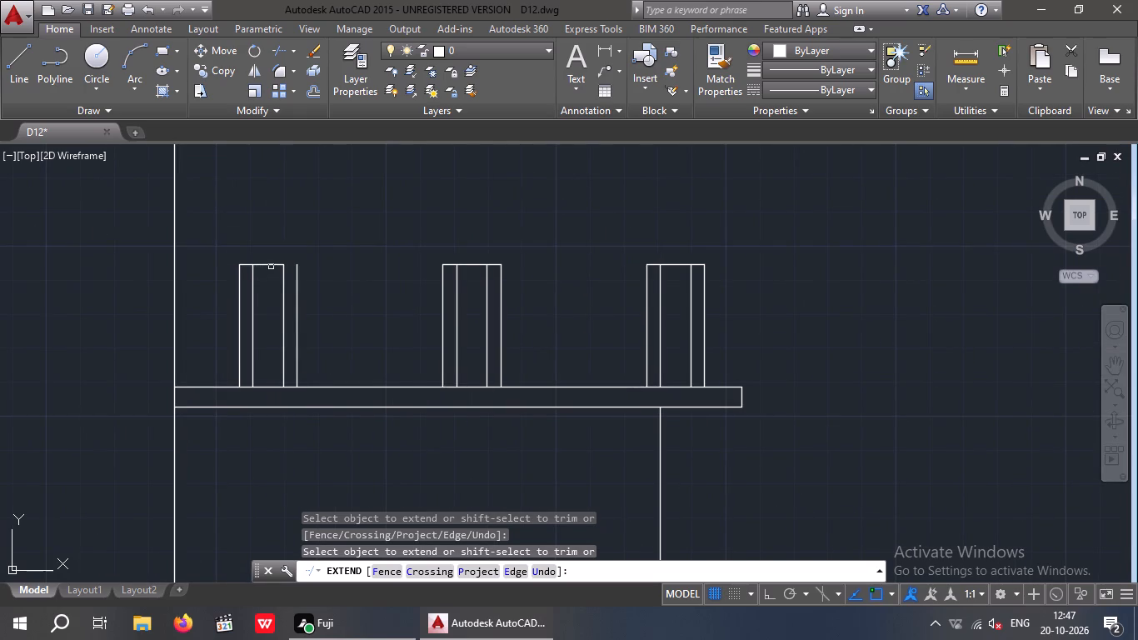
pyautogui.click(271, 264)
# Extend the top lines of the three left parapet posts both ways to their outer offset lines.
pyautogui.scroll(-2, 274, 262)
pyautogui.moveTo(207, 286); pyautogui.dragTo(633, 301, button='middle')
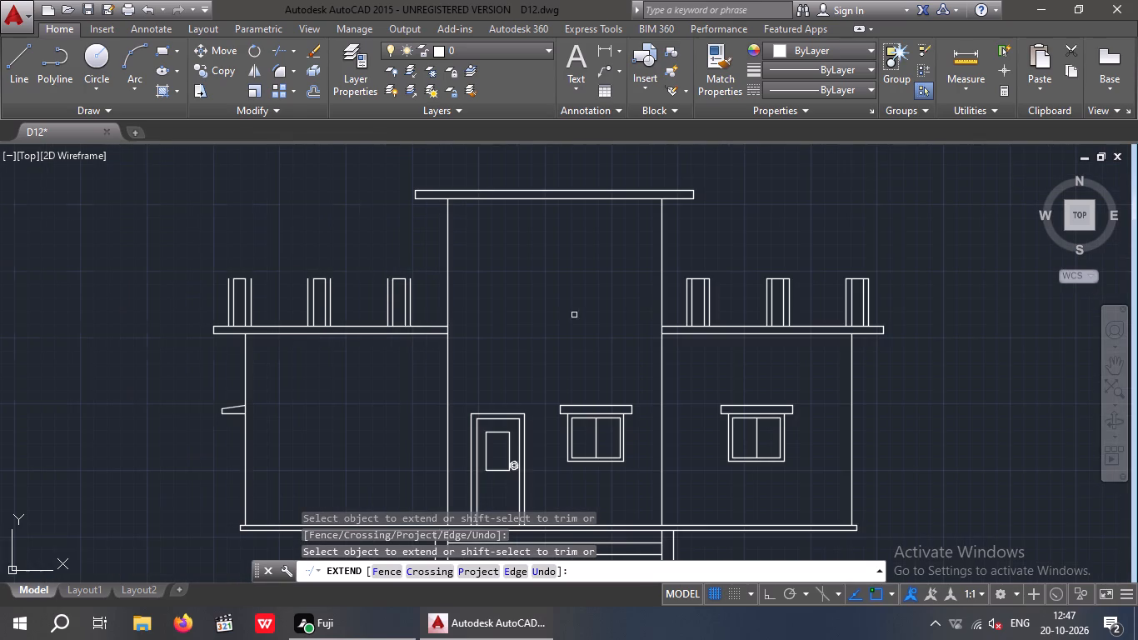
pyautogui.scroll(2, 400, 278)
pyautogui.click(395, 277)
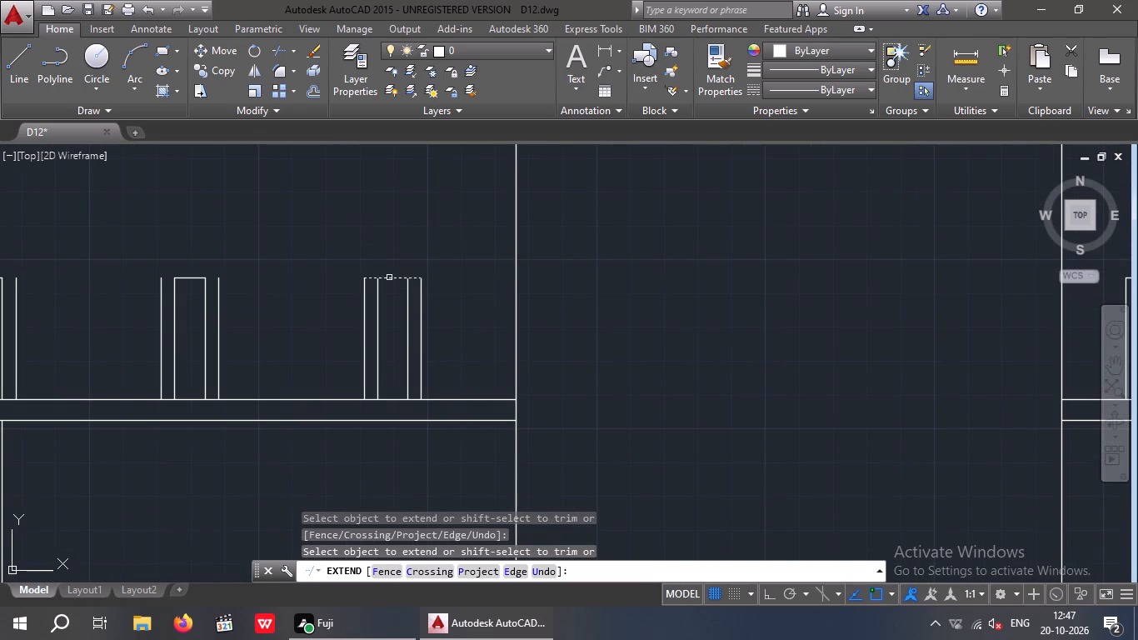
pyautogui.click(389, 277)
pyautogui.click(187, 279)
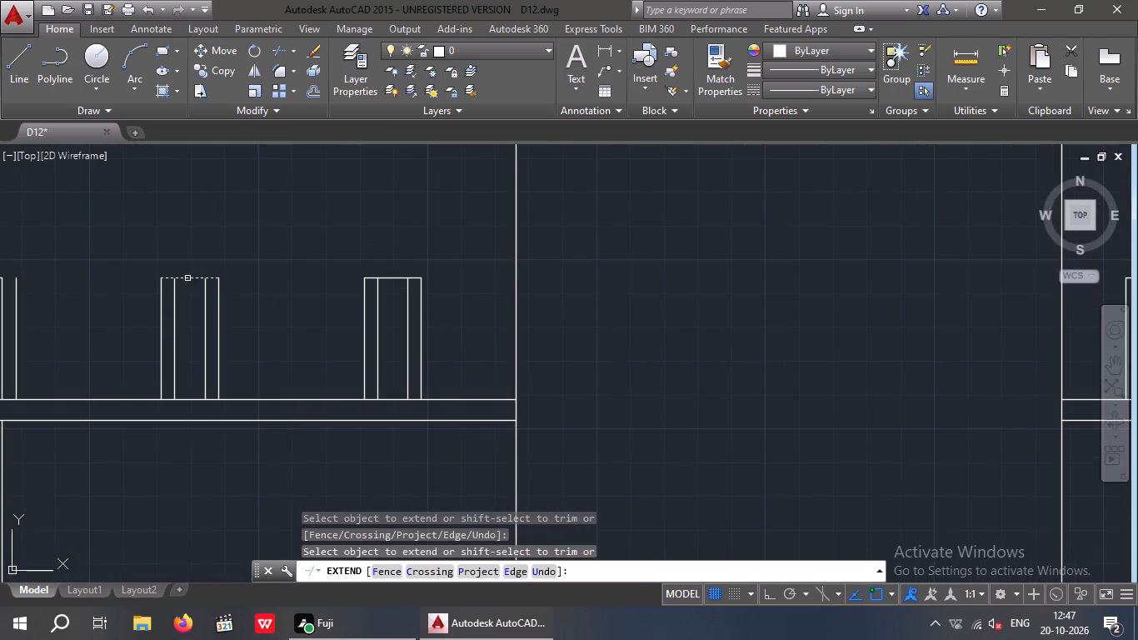
pyautogui.click(194, 277)
pyautogui.moveTo(198, 258); pyautogui.dragTo(628, 287, button='middle')
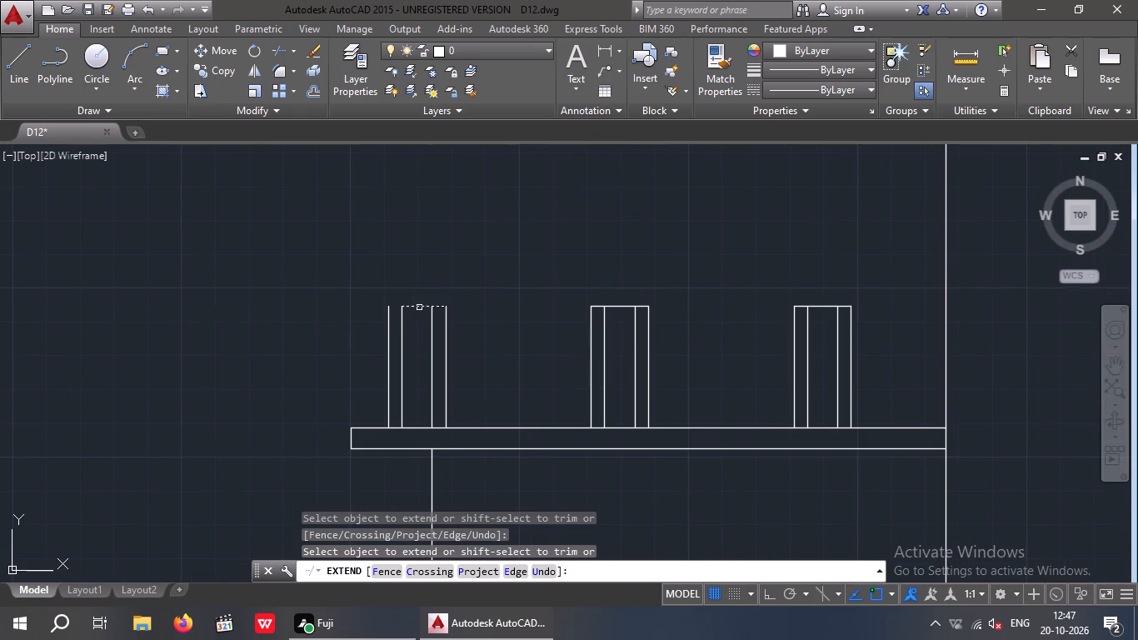
pyautogui.click(417, 307)
pyautogui.click(410, 306)
pyautogui.press('Escape')
pyautogui.press('Escape')
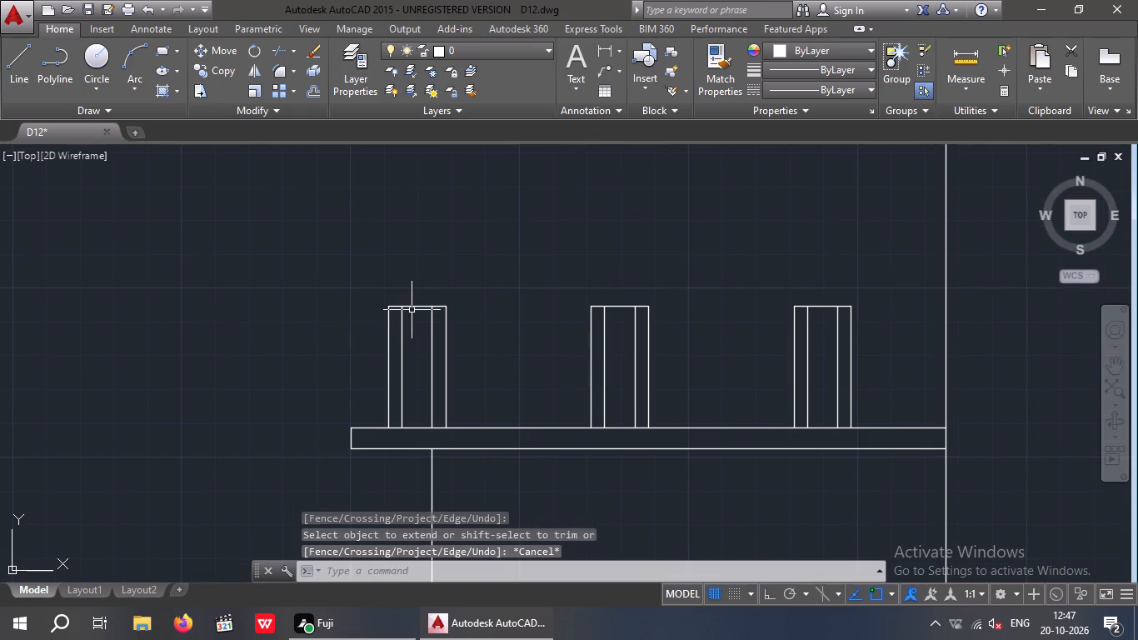
pyautogui.press('Escape')
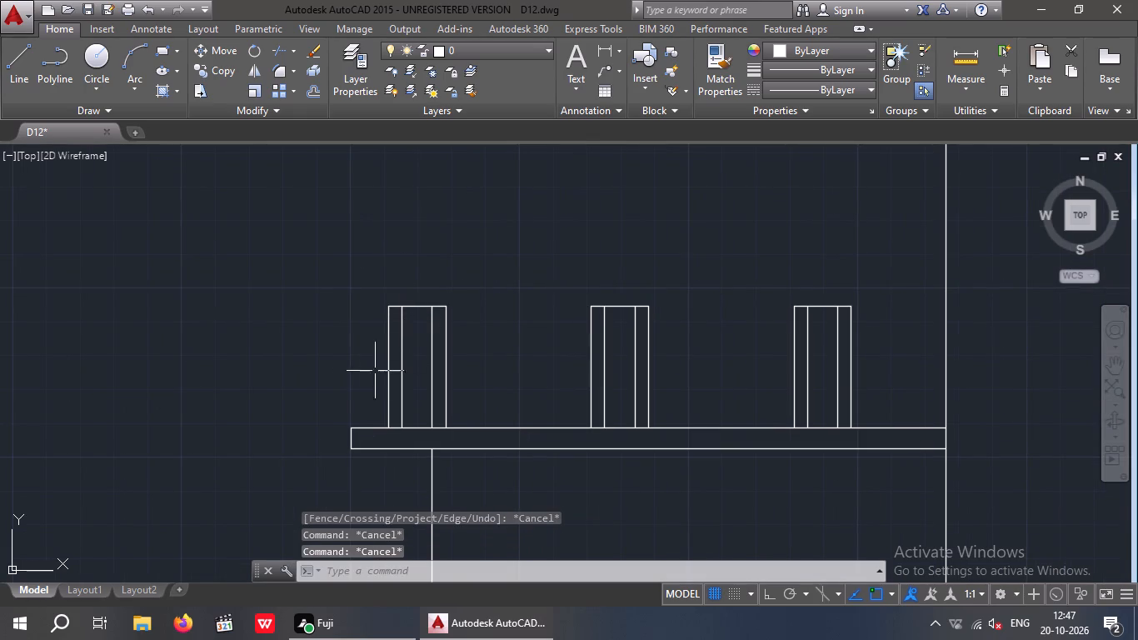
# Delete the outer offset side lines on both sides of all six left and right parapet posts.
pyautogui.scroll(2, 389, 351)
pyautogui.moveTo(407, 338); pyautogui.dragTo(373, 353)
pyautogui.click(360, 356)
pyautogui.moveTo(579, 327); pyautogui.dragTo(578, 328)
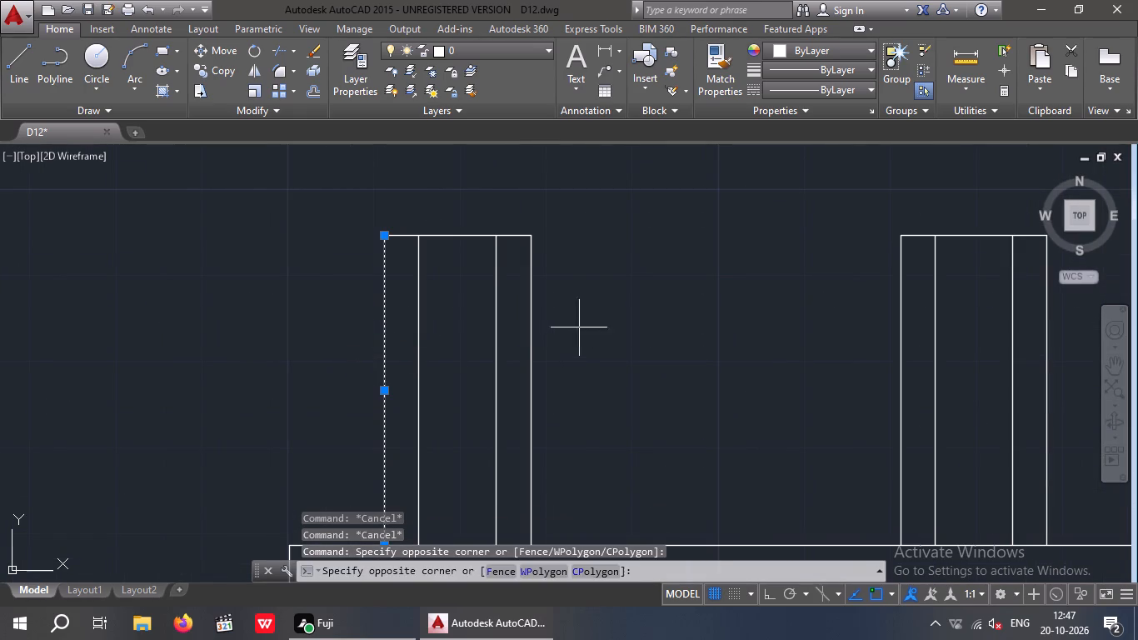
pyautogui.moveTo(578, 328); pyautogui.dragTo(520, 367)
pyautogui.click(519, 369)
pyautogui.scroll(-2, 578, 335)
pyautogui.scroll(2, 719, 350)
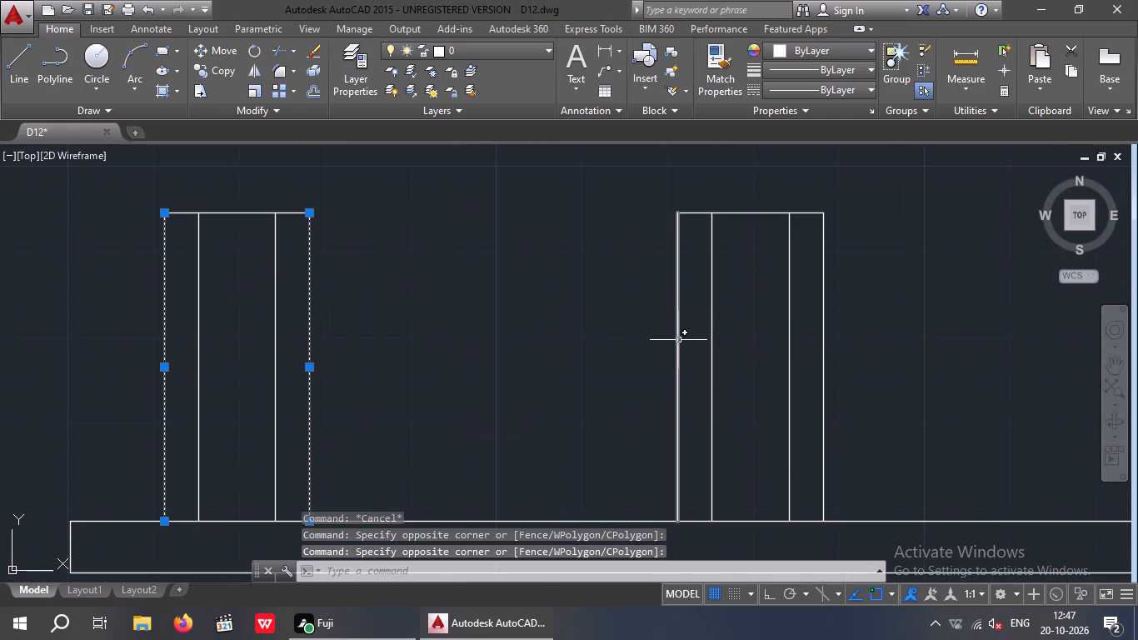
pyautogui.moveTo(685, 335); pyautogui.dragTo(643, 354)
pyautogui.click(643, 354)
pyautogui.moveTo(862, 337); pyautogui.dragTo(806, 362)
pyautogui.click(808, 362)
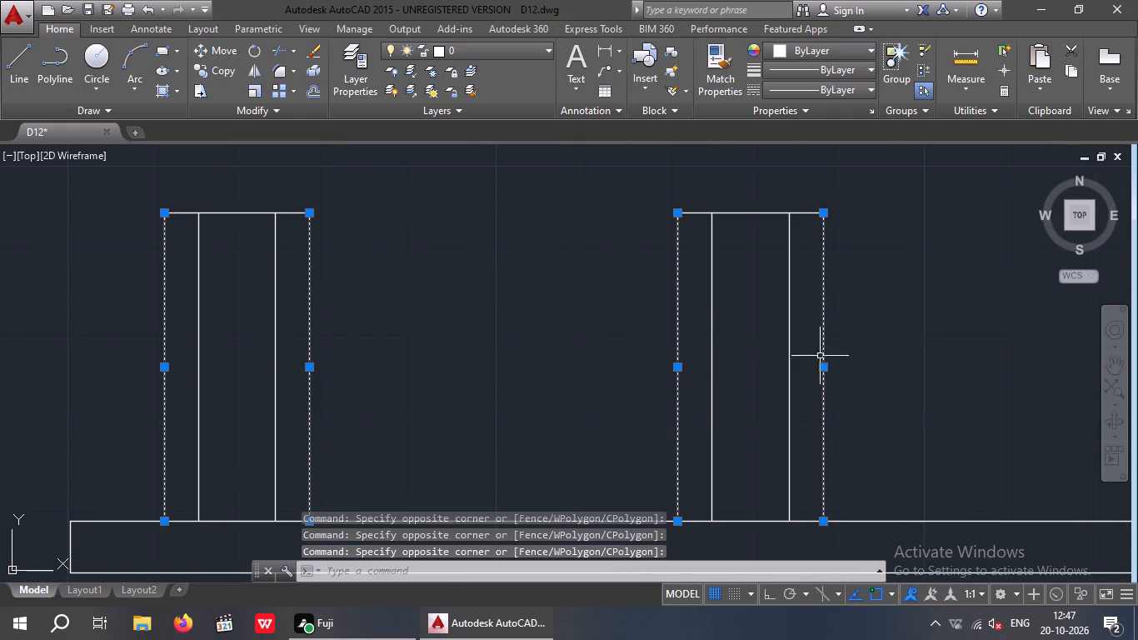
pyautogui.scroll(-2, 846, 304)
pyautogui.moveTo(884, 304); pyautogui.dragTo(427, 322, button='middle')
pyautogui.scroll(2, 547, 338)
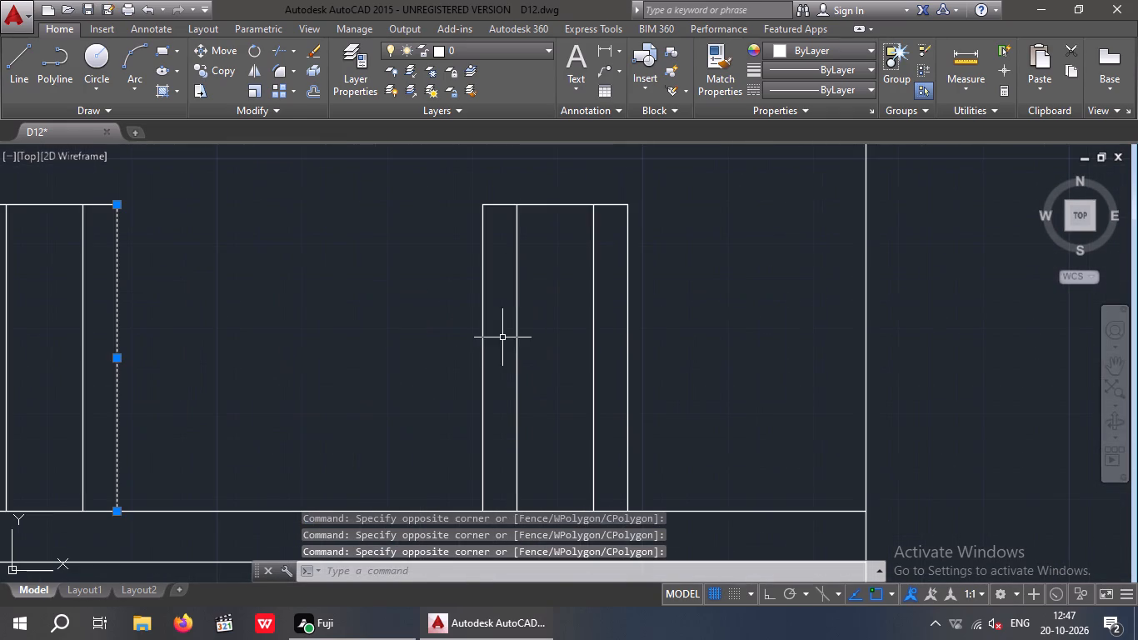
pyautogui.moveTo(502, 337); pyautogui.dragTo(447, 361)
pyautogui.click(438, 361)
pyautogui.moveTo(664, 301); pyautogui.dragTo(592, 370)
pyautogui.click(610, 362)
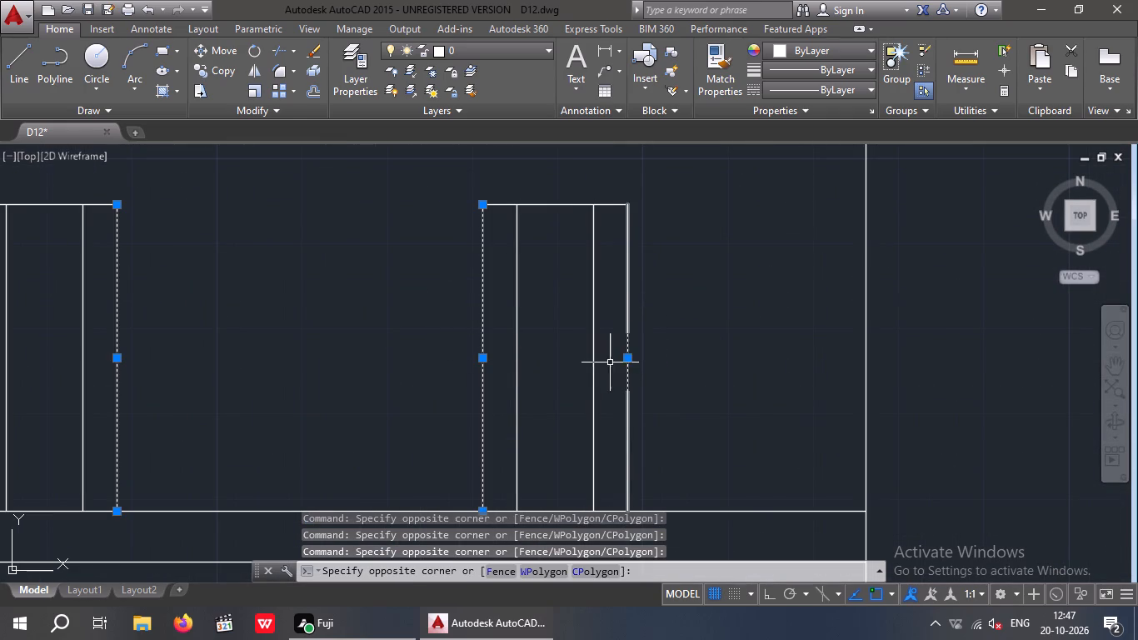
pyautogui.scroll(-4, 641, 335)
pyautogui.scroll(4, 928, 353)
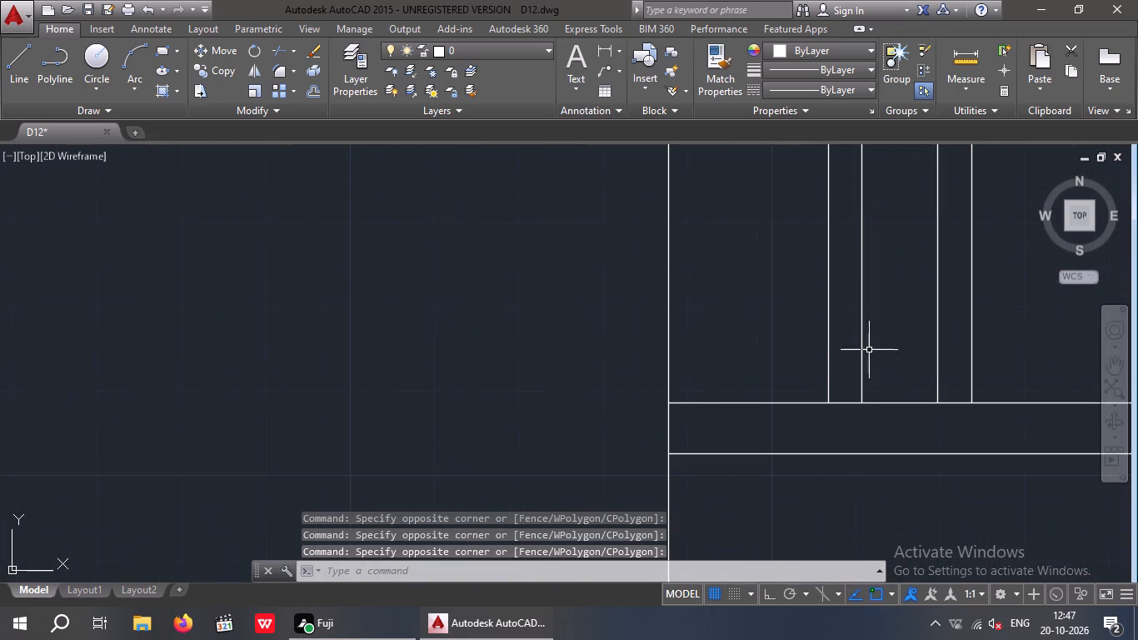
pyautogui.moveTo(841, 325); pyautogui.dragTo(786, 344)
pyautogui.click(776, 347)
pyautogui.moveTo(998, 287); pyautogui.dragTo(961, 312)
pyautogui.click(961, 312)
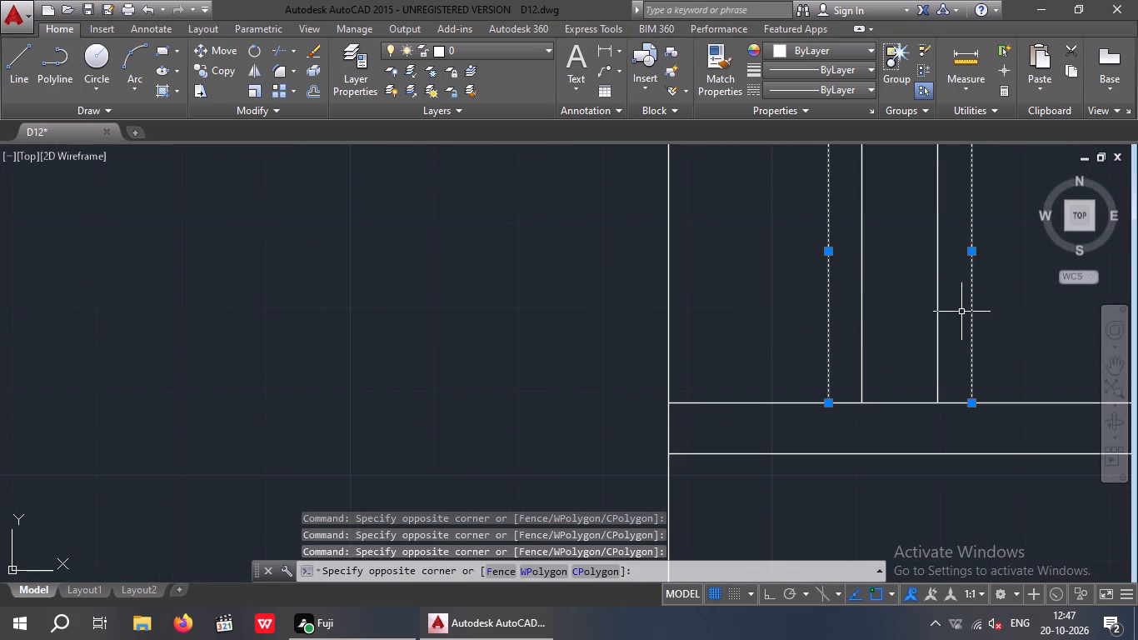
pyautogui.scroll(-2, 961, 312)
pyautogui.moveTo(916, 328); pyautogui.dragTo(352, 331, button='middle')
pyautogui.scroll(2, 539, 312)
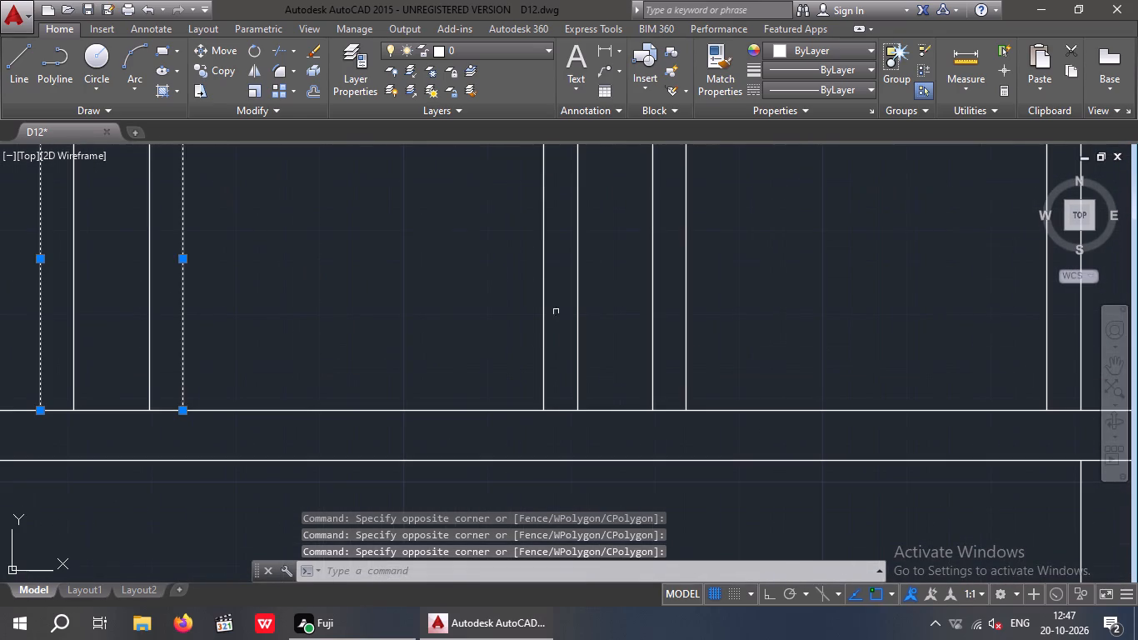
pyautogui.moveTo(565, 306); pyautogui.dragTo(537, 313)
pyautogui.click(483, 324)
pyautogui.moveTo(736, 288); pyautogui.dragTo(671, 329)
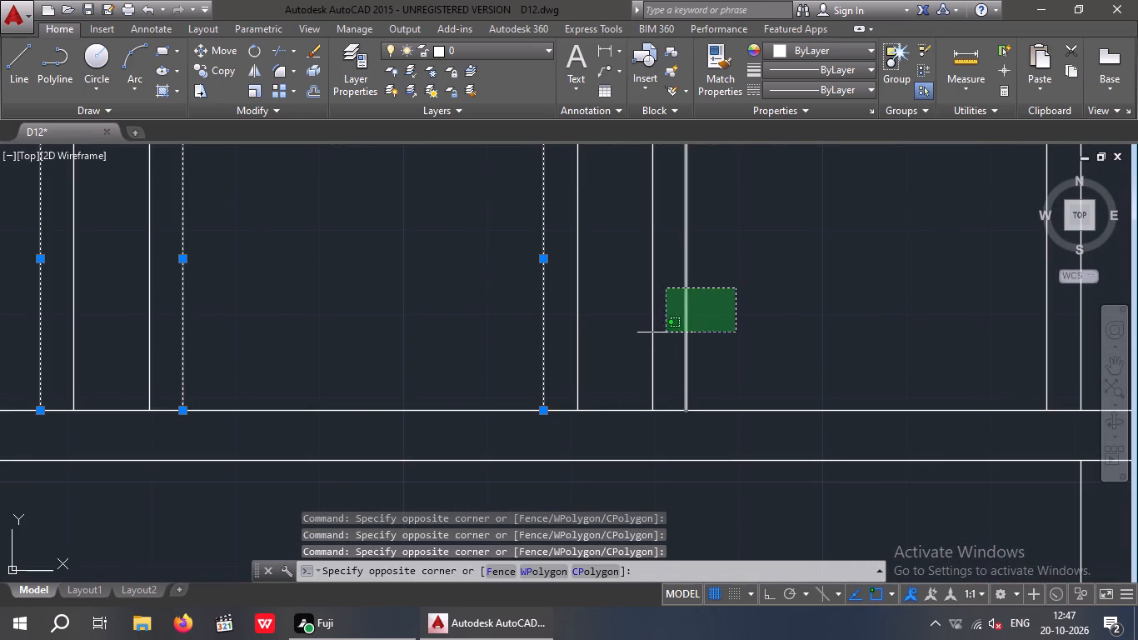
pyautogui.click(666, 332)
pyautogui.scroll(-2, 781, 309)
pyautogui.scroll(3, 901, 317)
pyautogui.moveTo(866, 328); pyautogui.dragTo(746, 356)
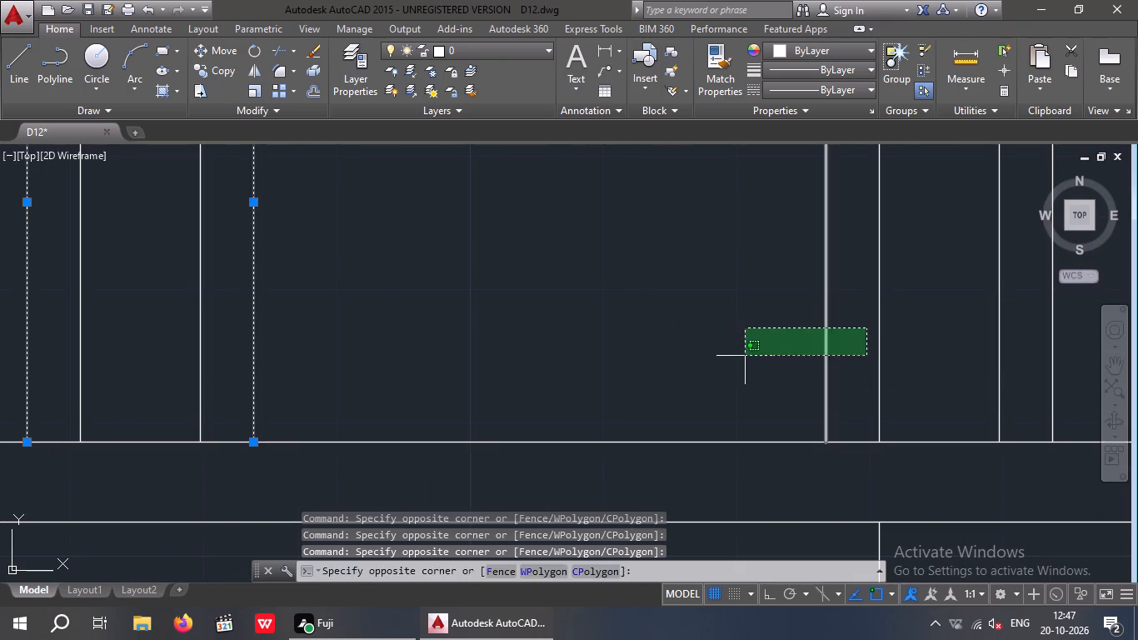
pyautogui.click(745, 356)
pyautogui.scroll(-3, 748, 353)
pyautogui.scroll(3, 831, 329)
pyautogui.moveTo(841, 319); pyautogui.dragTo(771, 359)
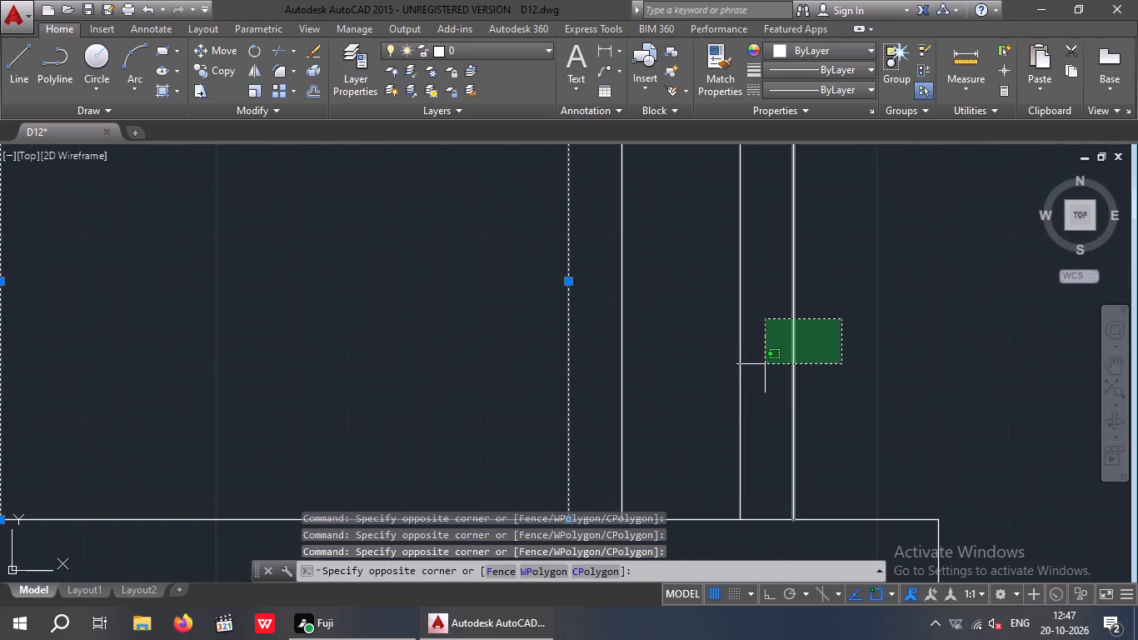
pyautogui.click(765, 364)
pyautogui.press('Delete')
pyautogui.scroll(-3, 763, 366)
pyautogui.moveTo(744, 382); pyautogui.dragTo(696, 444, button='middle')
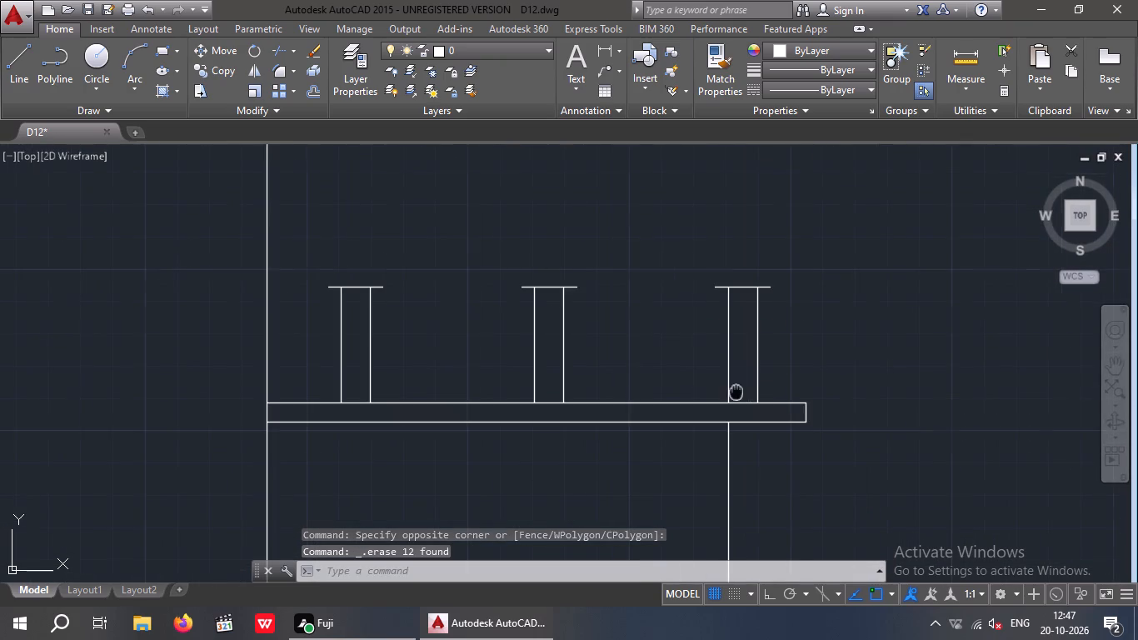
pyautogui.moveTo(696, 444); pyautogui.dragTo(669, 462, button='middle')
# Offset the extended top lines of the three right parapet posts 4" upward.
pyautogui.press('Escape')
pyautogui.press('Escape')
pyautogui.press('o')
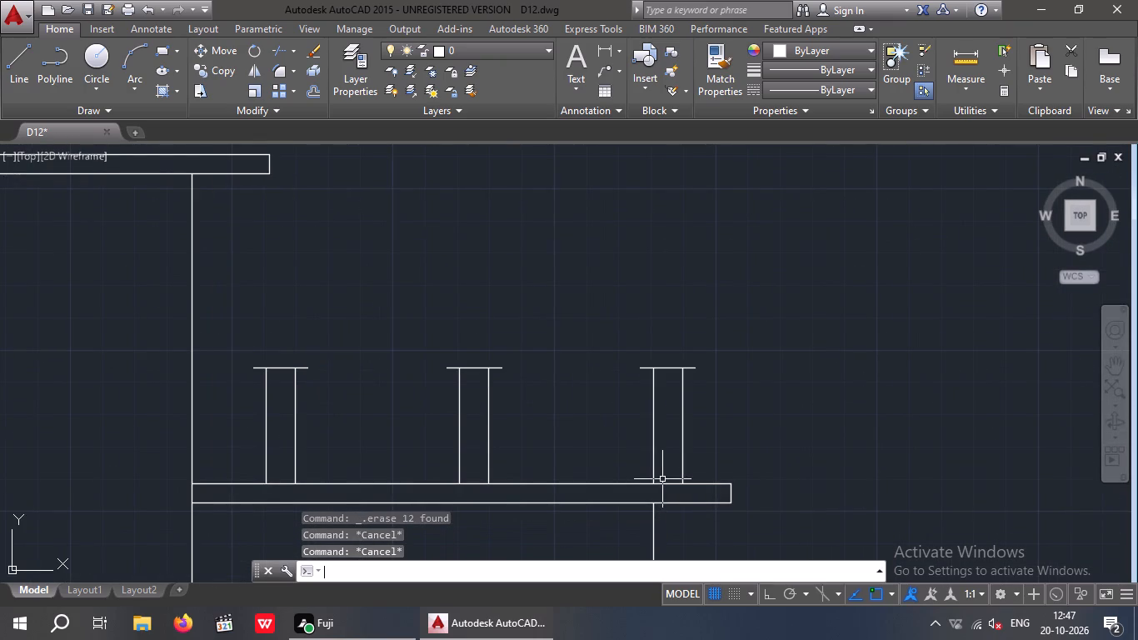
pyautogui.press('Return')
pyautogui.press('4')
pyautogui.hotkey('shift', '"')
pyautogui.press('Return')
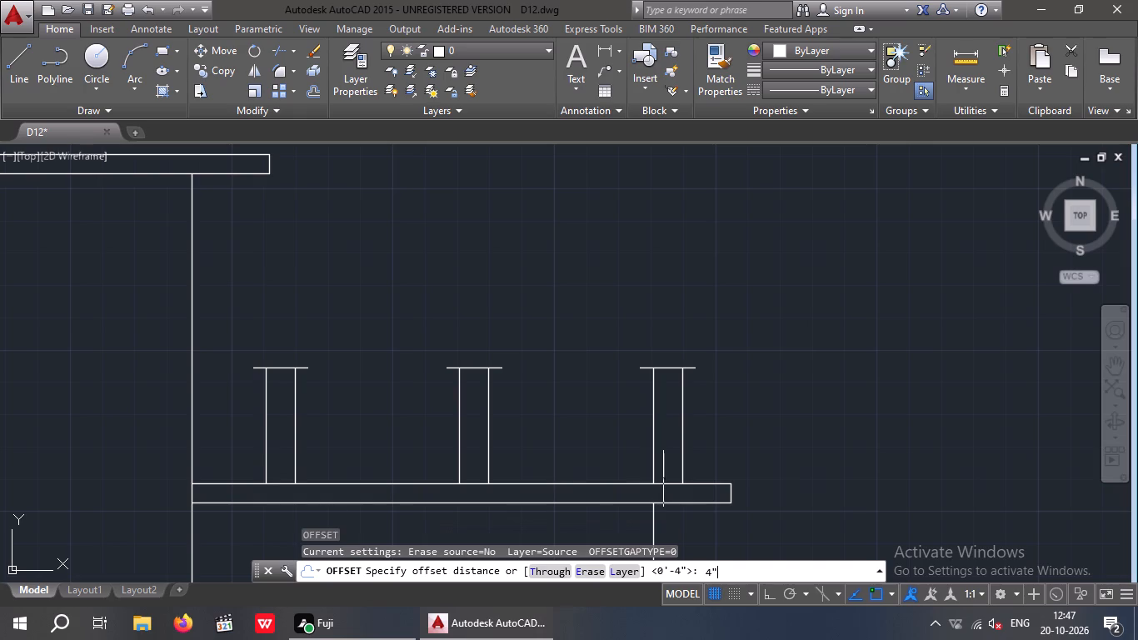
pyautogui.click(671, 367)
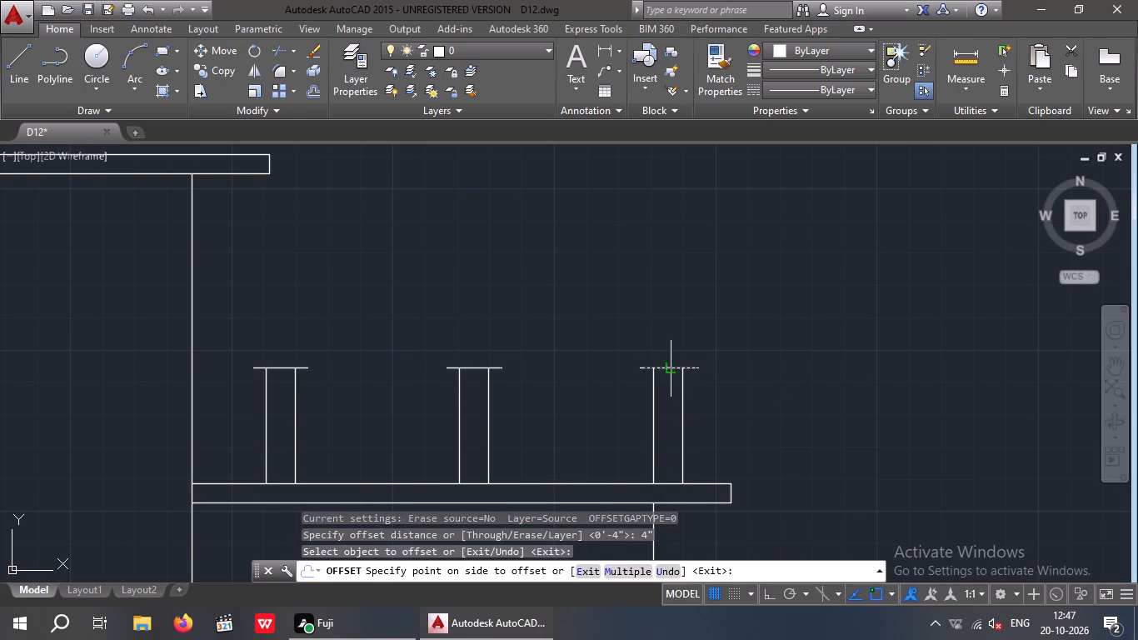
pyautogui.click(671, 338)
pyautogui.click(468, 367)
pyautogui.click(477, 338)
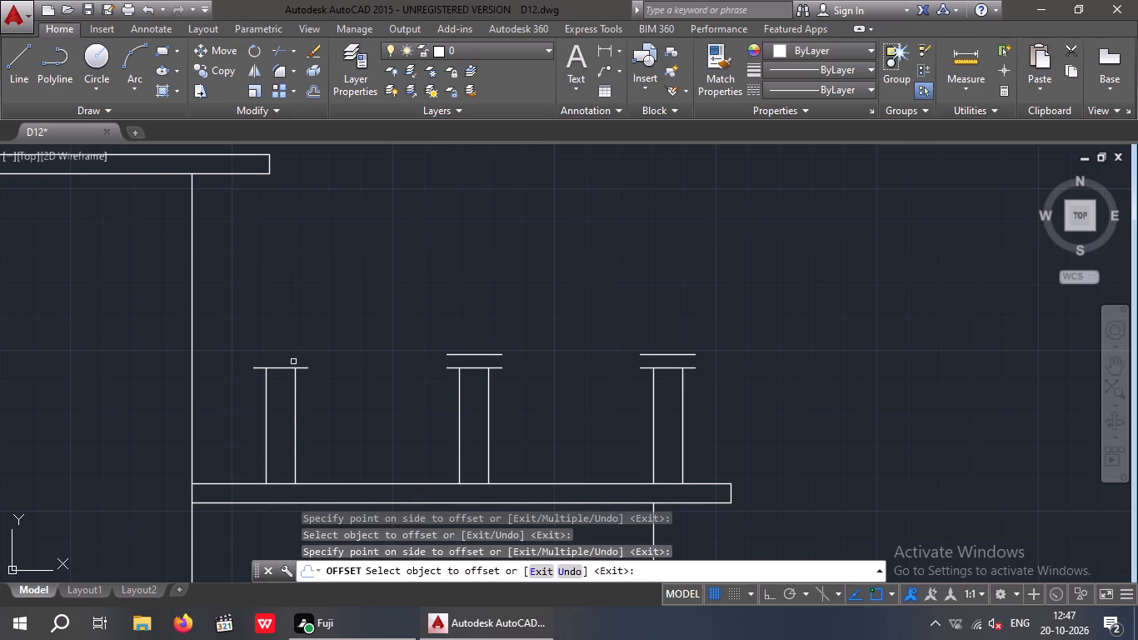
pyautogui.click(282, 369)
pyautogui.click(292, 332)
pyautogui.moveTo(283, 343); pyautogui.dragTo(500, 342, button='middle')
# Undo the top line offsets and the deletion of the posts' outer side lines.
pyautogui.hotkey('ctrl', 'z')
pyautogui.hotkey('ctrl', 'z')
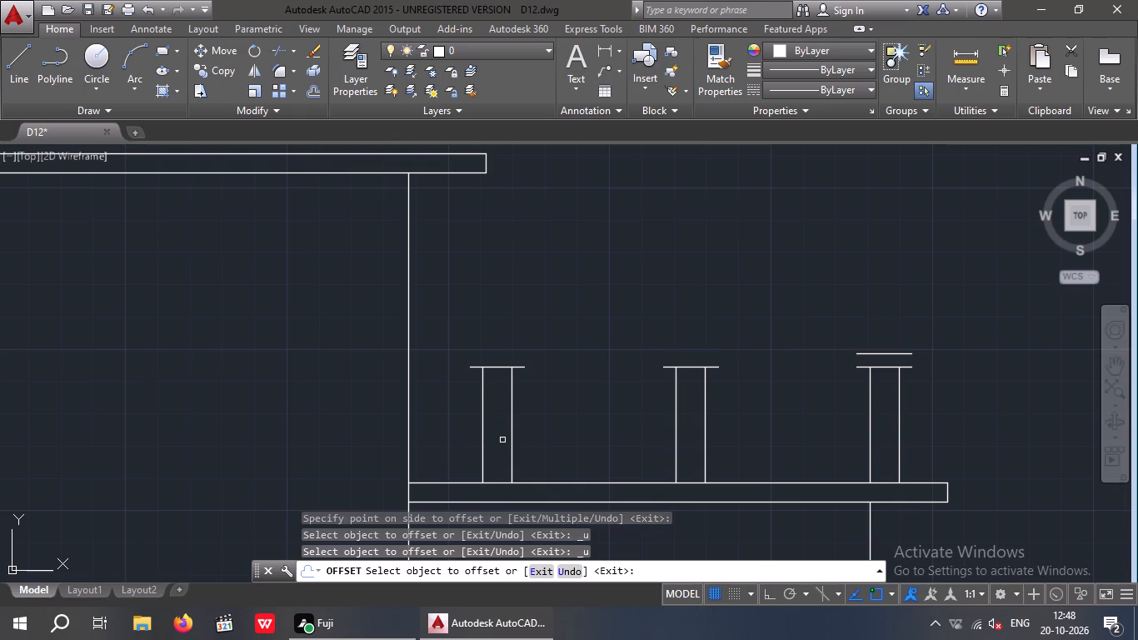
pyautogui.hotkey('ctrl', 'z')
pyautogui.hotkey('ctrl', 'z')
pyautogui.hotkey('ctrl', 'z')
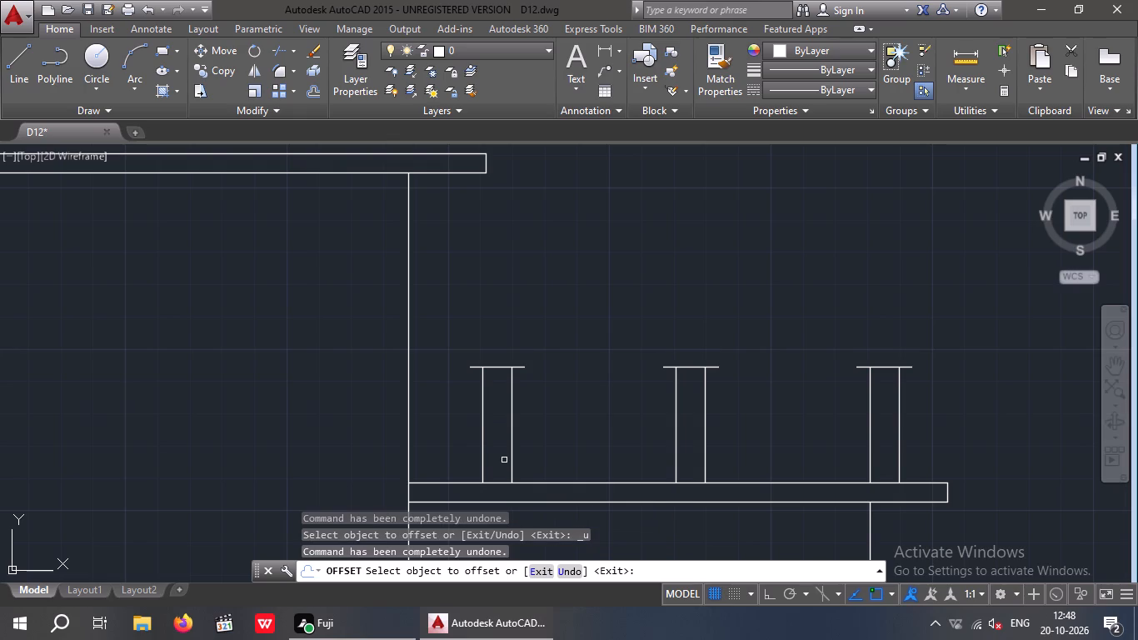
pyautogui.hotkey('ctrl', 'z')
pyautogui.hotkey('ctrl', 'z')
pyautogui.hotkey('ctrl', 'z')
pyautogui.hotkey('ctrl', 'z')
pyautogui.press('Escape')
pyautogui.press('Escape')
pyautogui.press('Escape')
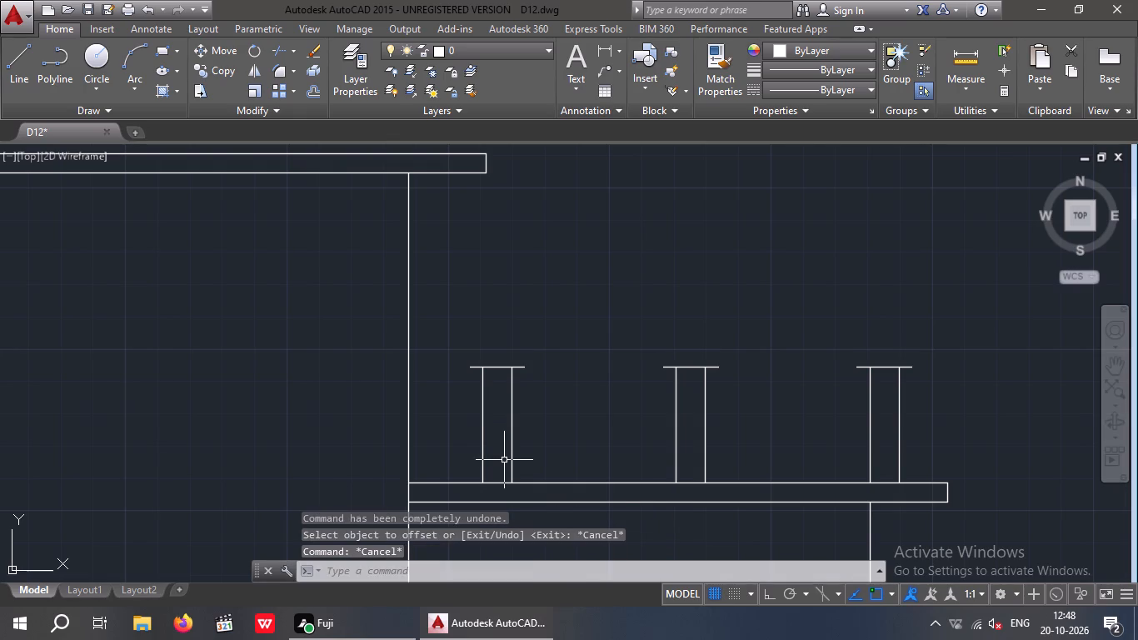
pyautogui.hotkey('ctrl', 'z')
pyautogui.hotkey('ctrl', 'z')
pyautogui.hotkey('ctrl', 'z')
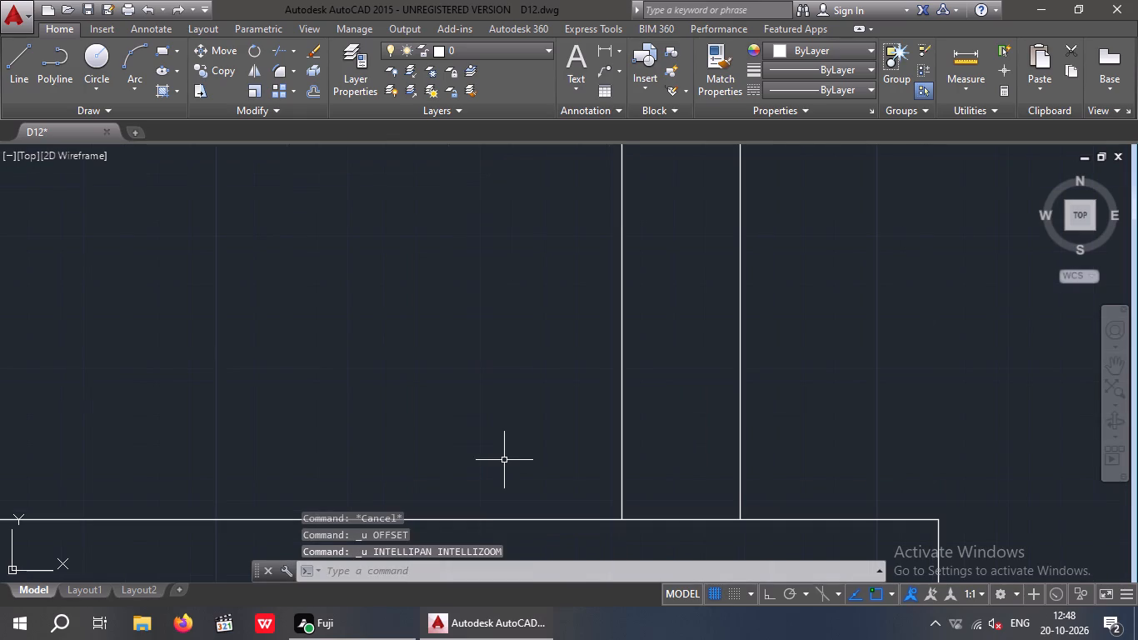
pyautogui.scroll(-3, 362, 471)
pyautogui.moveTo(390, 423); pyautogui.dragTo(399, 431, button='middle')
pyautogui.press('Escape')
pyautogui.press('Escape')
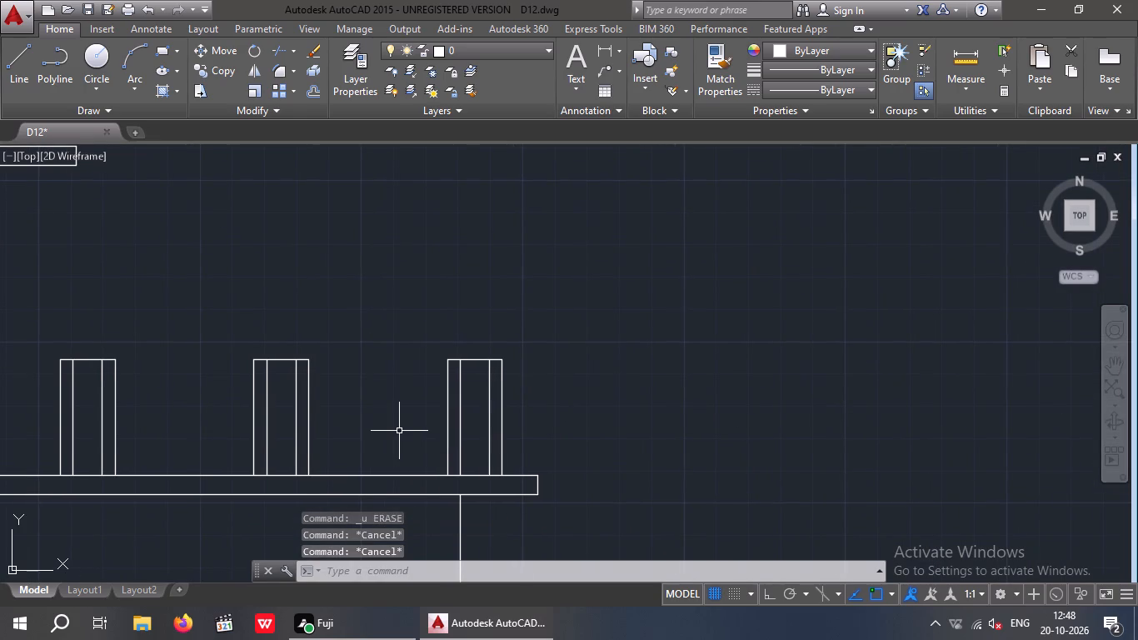
# Offset the top lines of the three right parapet posts 4" upward.
pyautogui.press('o')
pyautogui.press('Return')
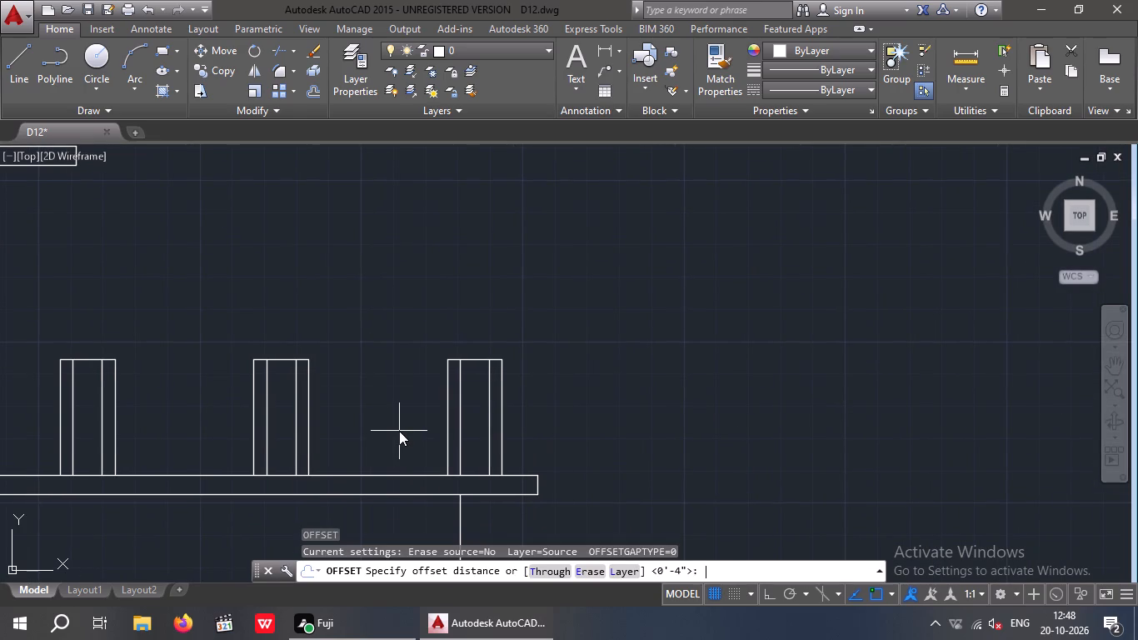
pyautogui.press('4')
pyautogui.hotkey('shift', '"')
pyautogui.press('Return')
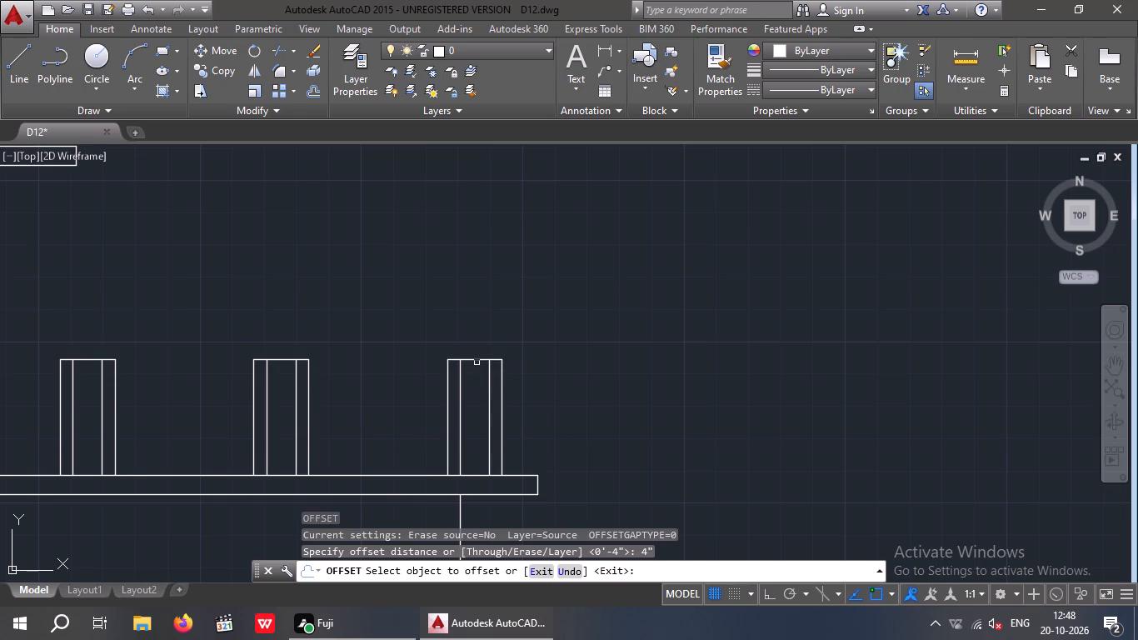
pyautogui.click(475, 359)
pyautogui.moveTo(494, 329); pyautogui.dragTo(485, 332)
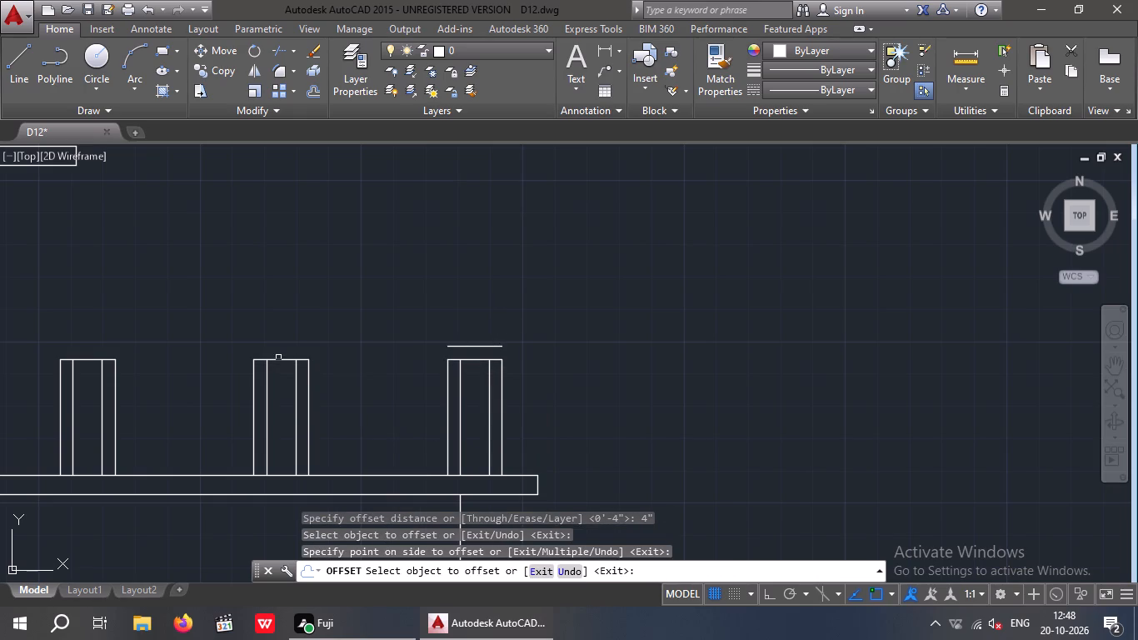
pyautogui.moveTo(281, 361); pyautogui.dragTo(289, 352)
pyautogui.click(301, 320)
pyautogui.moveTo(317, 323); pyautogui.dragTo(611, 331, button='middle')
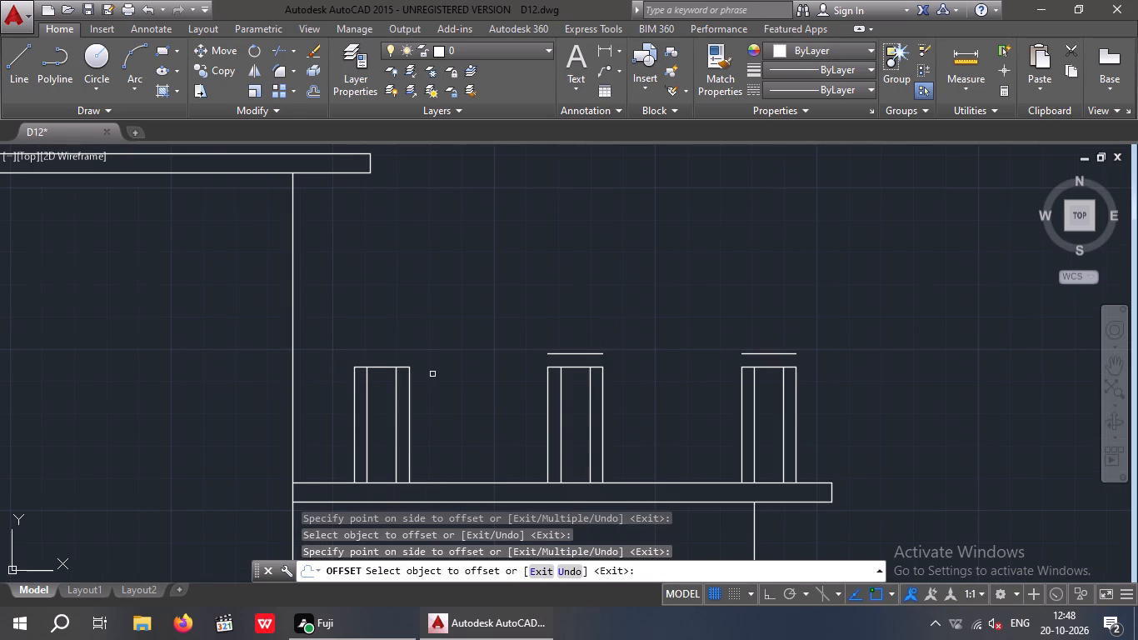
pyautogui.click(380, 368)
pyautogui.click(391, 333)
# Offset the top lines of the three left parapet posts 4" upward.
pyautogui.moveTo(449, 342); pyautogui.dragTo(759, 339, button='middle')
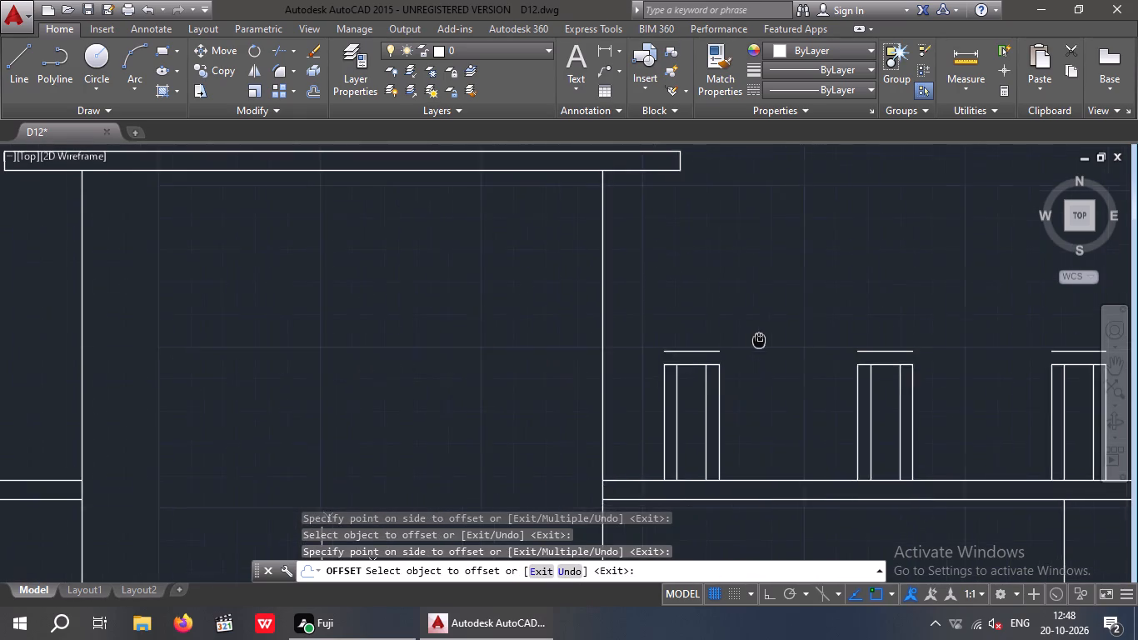
pyautogui.scroll(-2, 730, 339)
pyautogui.scroll(3, 422, 350)
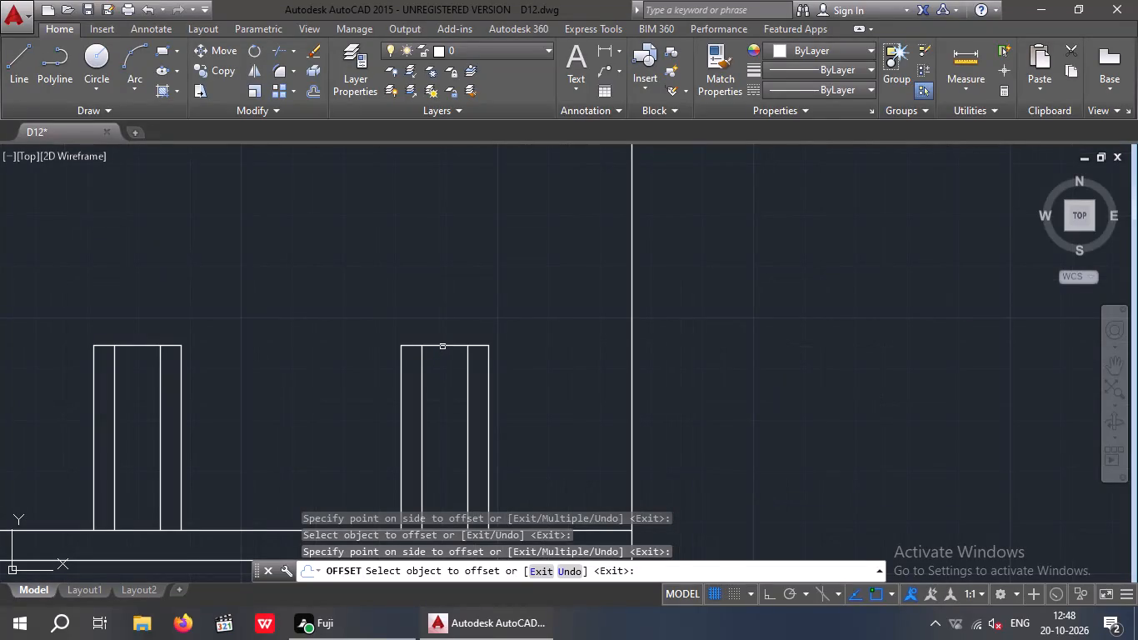
pyautogui.click(442, 346)
pyautogui.click(460, 308)
pyautogui.scroll(-1, 460, 308)
pyautogui.moveTo(555, 331); pyautogui.dragTo(682, 333, button='middle')
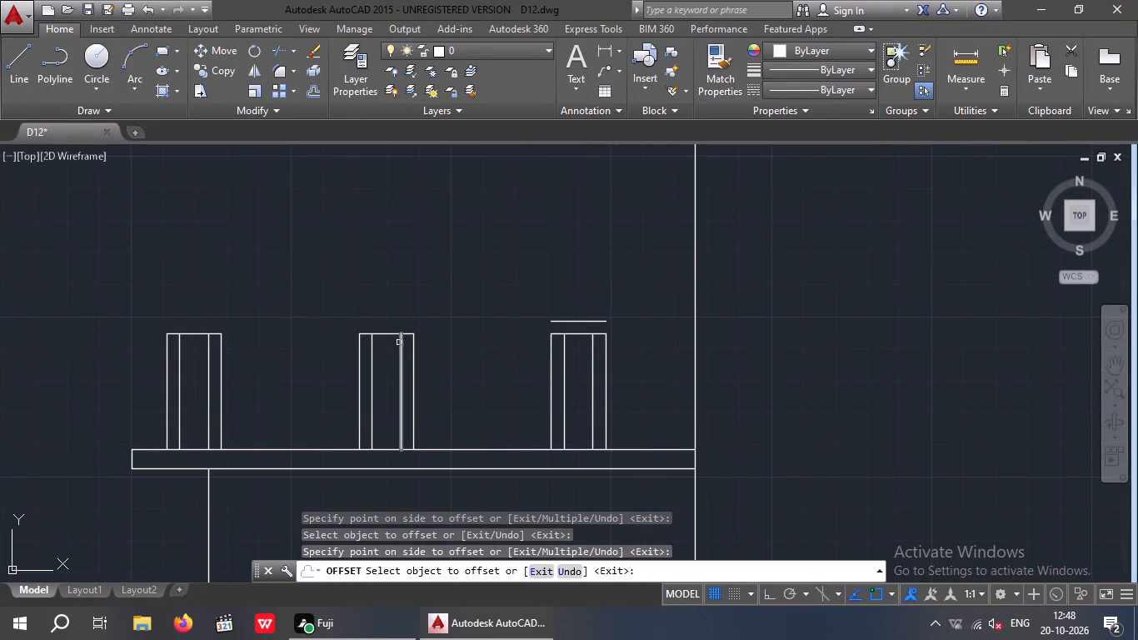
pyautogui.click(383, 335)
pyautogui.click(408, 297)
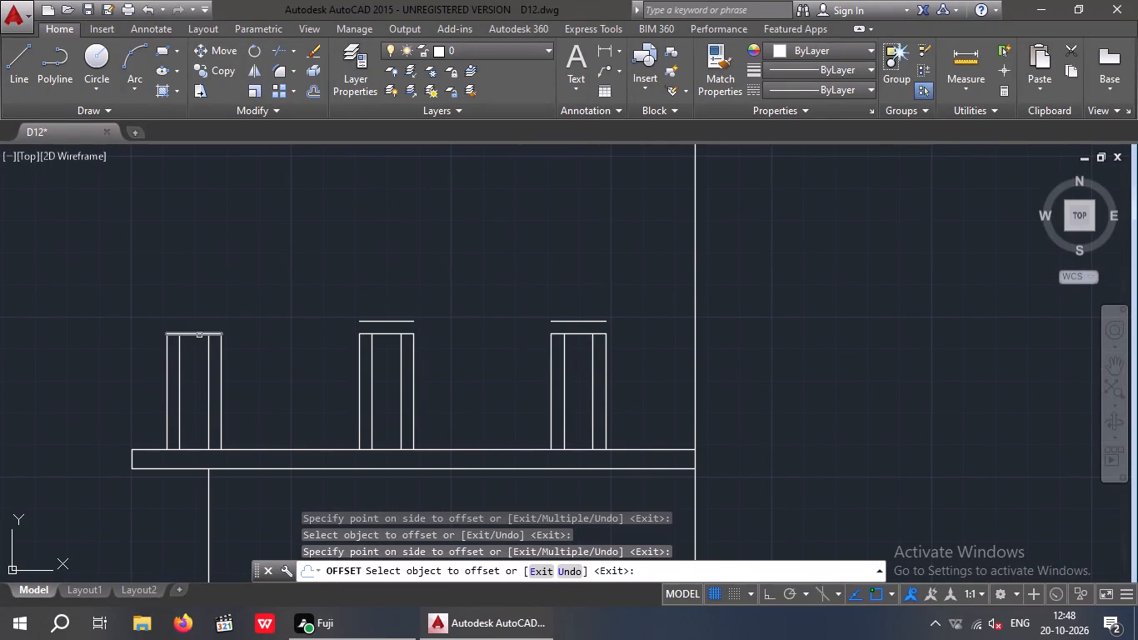
pyautogui.moveTo(199, 334); pyautogui.dragTo(202, 326)
pyautogui.click(220, 289)
pyautogui.scroll(-2, 328, 272)
pyautogui.moveTo(337, 282); pyautogui.dragTo(339, 312, button='middle')
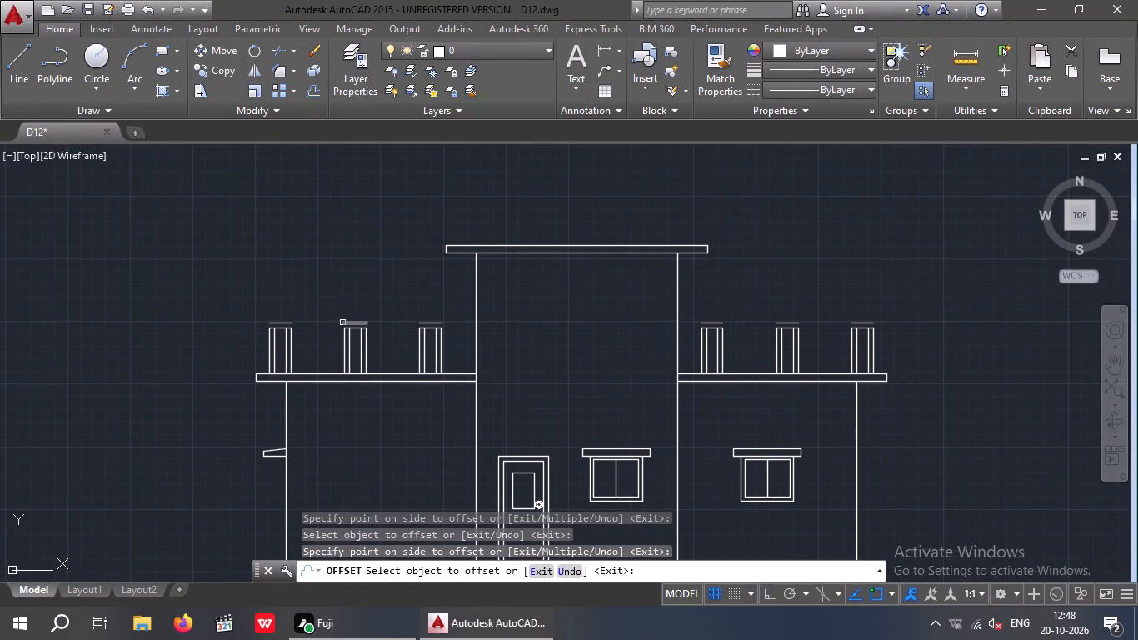
pyautogui.press('Escape')
pyautogui.press('Escape')
# Extend the outer side lines of the three left parapet posts up to the offset cap lines.
pyautogui.press('e')
pyautogui.write('X')
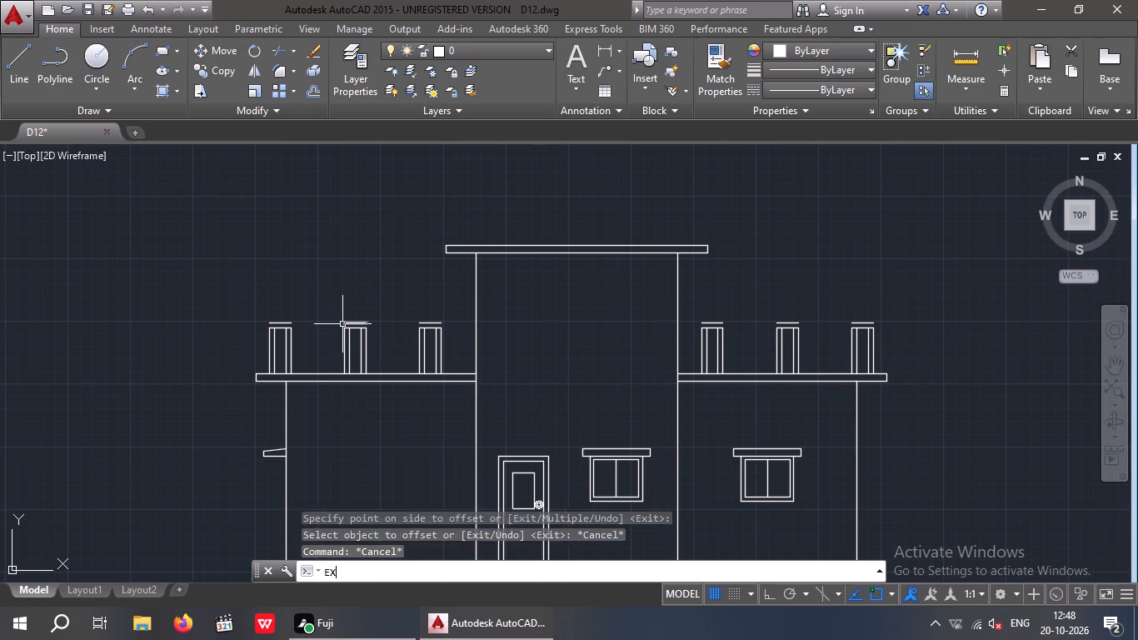
pyautogui.press('space')
pyautogui.press('space')
pyautogui.scroll(3, 275, 330)
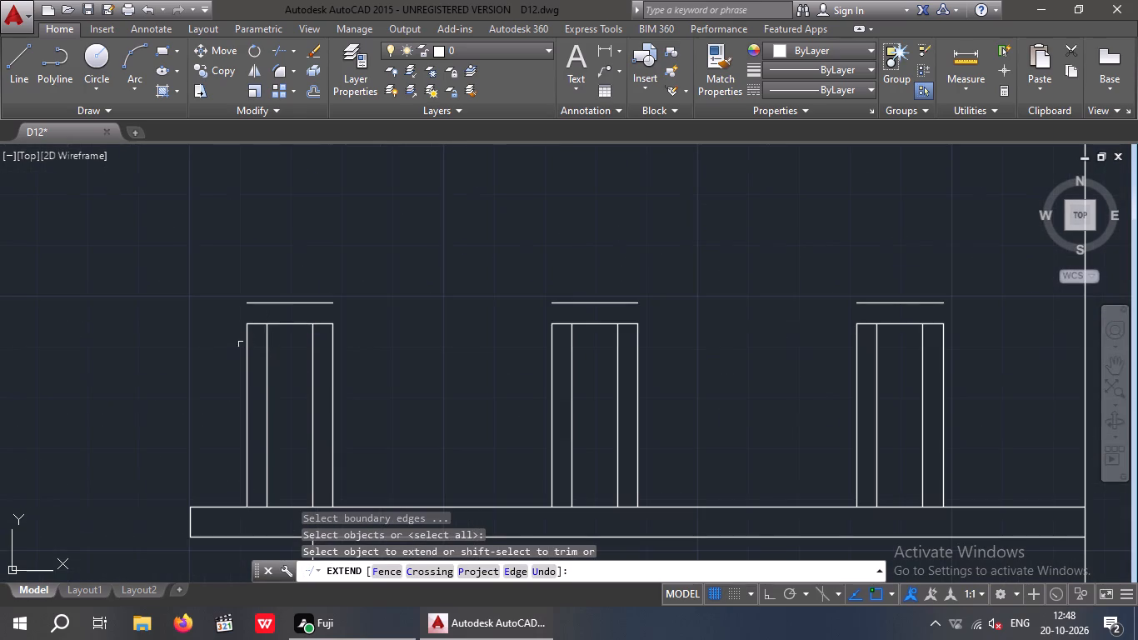
pyautogui.click(248, 339)
pyautogui.click(332, 338)
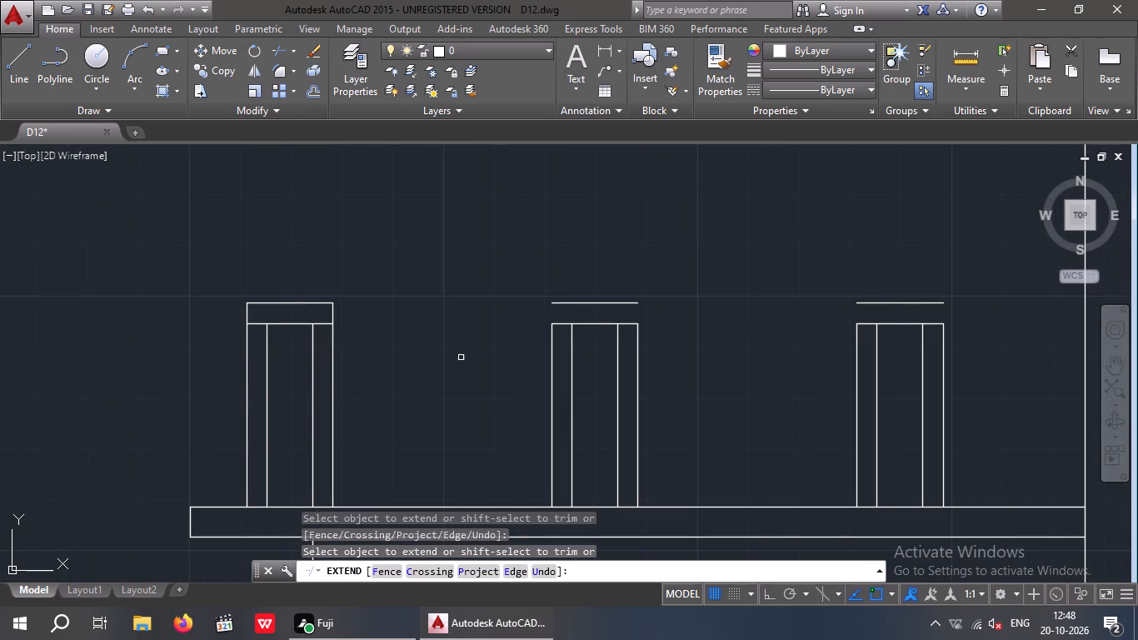
pyautogui.click(552, 346)
pyautogui.click(636, 346)
pyautogui.moveTo(693, 333); pyautogui.dragTo(322, 385, button='middle')
pyautogui.scroll(1, 489, 402)
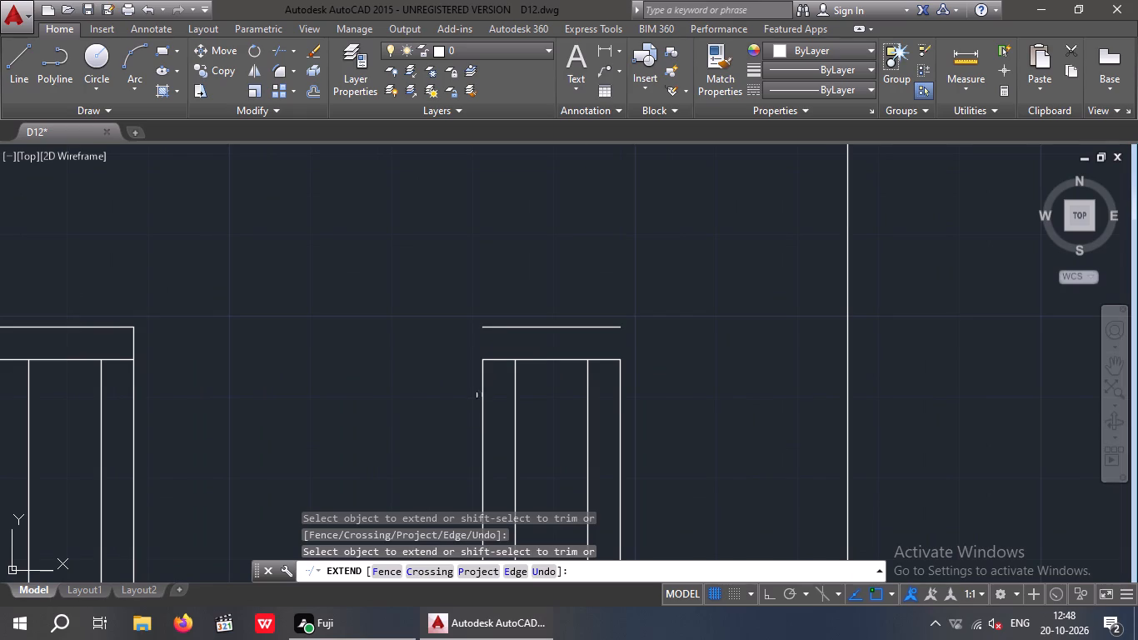
pyautogui.click(482, 390)
pyautogui.click(620, 394)
# Extend the outer side lines of the three right parapet posts up to the offset cap lines.
pyautogui.moveTo(662, 385); pyautogui.dragTo(325, 377, button='middle')
pyautogui.rightClick(357, 361)
pyautogui.scroll(-2, 360, 360)
pyautogui.scroll(-1, 815, 381)
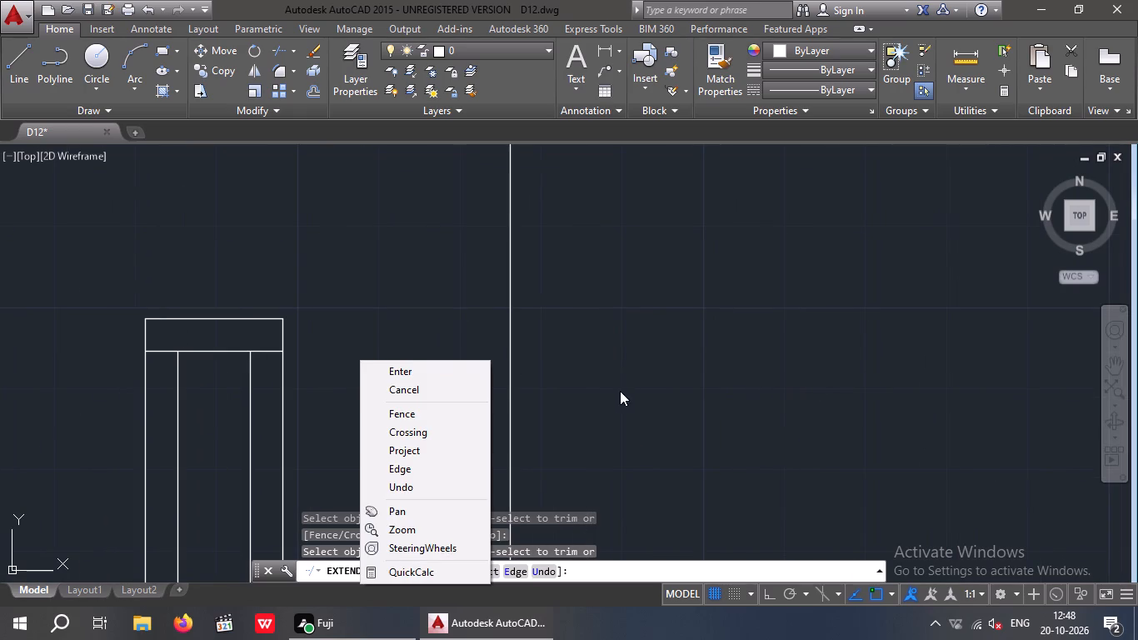
pyautogui.press('Escape')
pyautogui.scroll(-3, 599, 392)
pyautogui.moveTo(641, 379); pyautogui.dragTo(461, 381, button='middle')
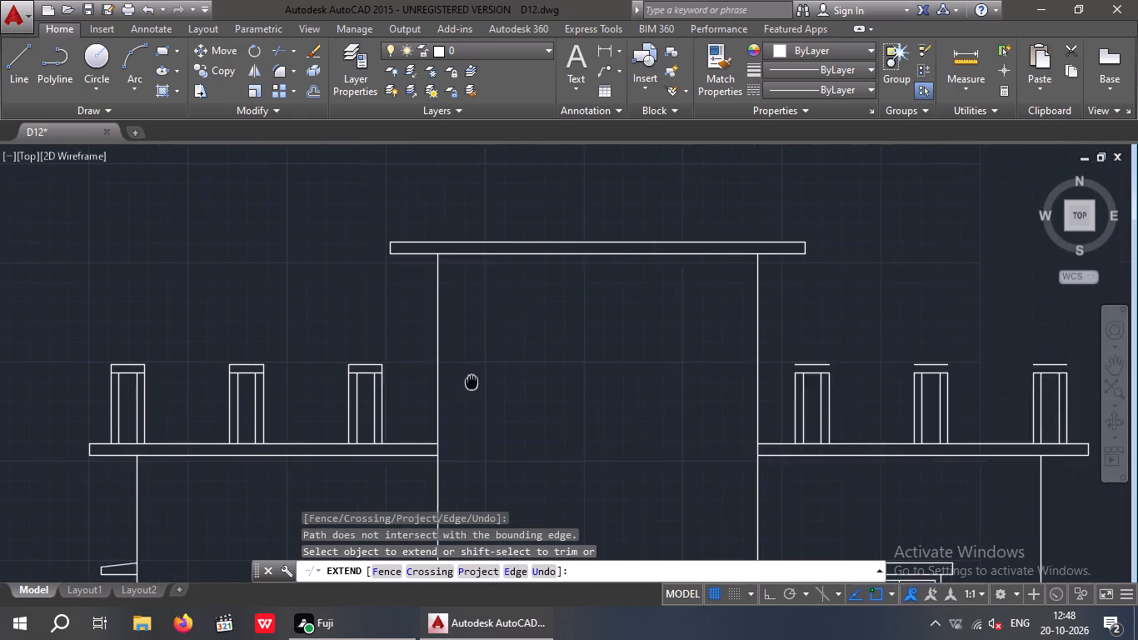
pyautogui.moveTo(461, 381); pyautogui.dragTo(186, 379, button='middle')
pyautogui.scroll(2, 511, 395)
pyautogui.click(505, 382)
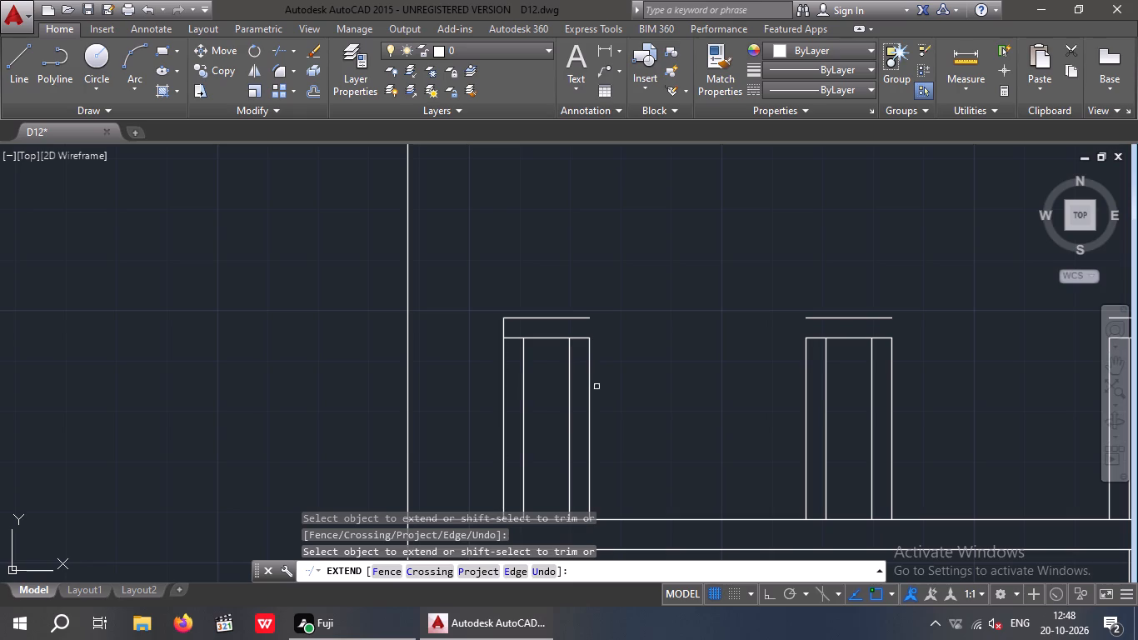
pyautogui.click(589, 377)
pyautogui.moveTo(808, 378); pyautogui.dragTo(790, 382)
pyautogui.click(891, 381)
pyautogui.moveTo(930, 379); pyautogui.dragTo(252, 397, button='middle')
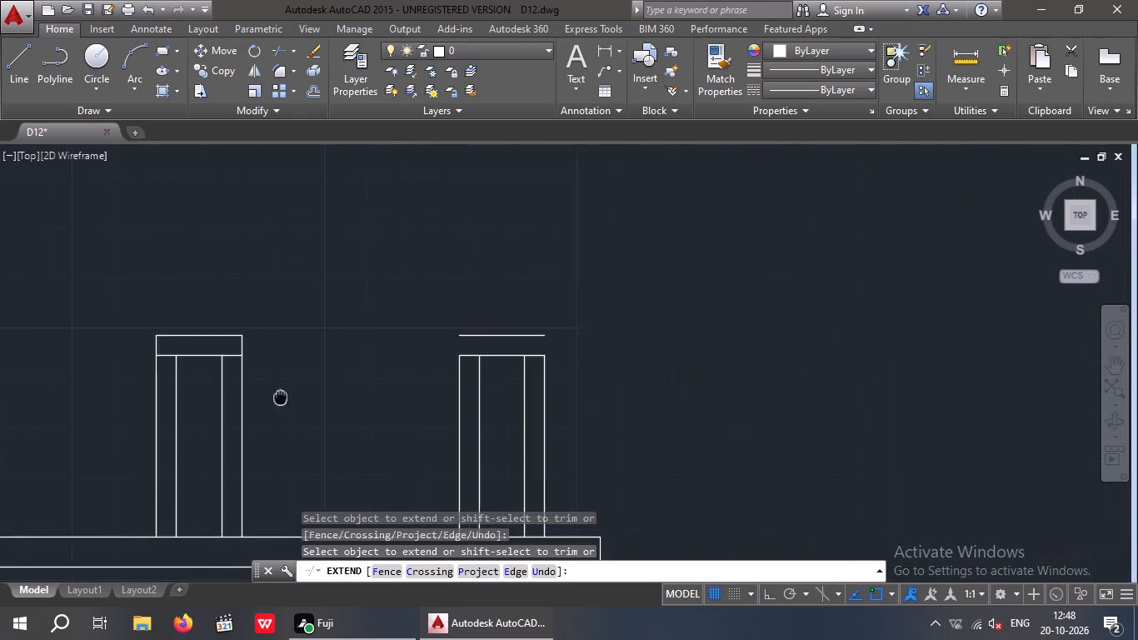
pyautogui.moveTo(252, 397); pyautogui.dragTo(197, 397, button='middle')
pyautogui.click(378, 388)
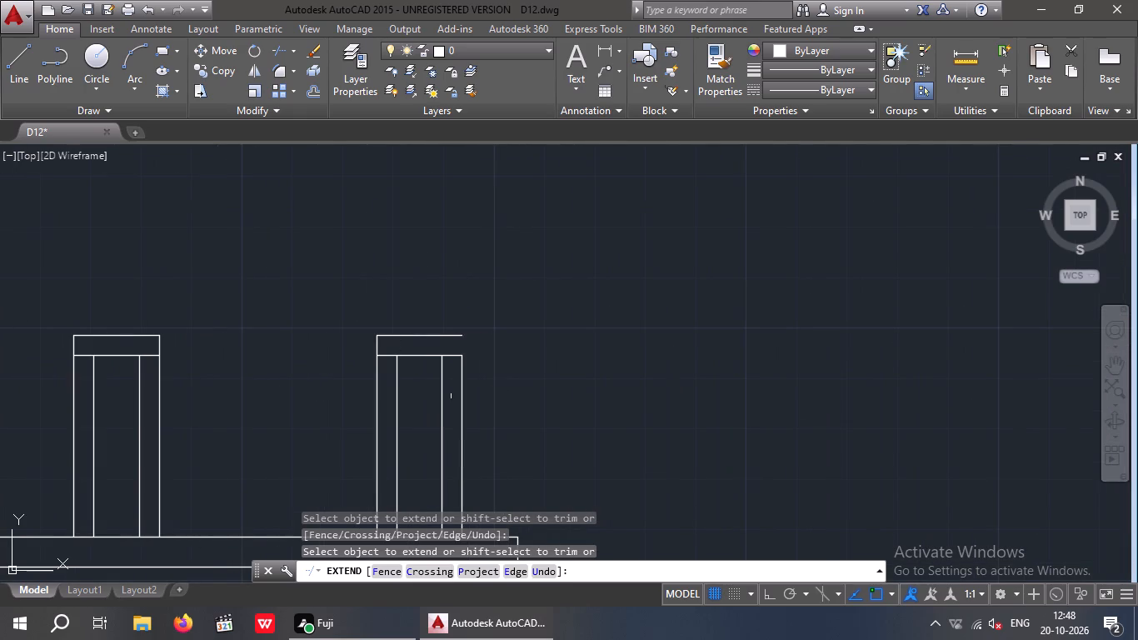
pyautogui.click(464, 389)
pyautogui.press('Escape')
pyautogui.press('Escape')
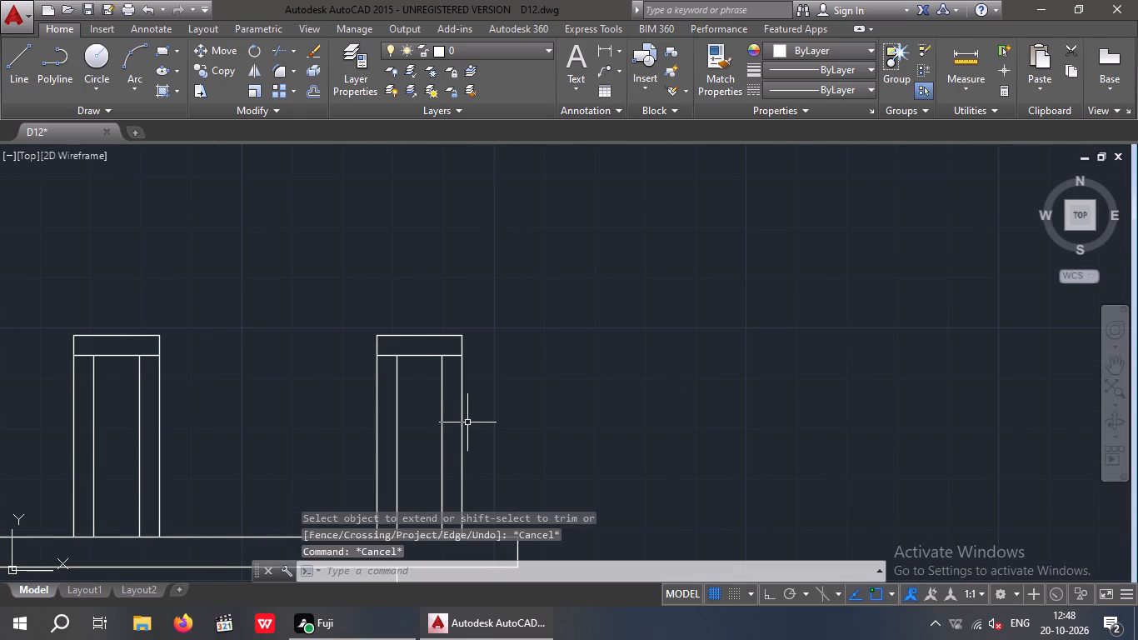
# Trim the outer side lines below the caps on both sides of the three right parapet posts.
pyautogui.press('t')
pyautogui.write('R')
pyautogui.press('space')
pyautogui.press('space')
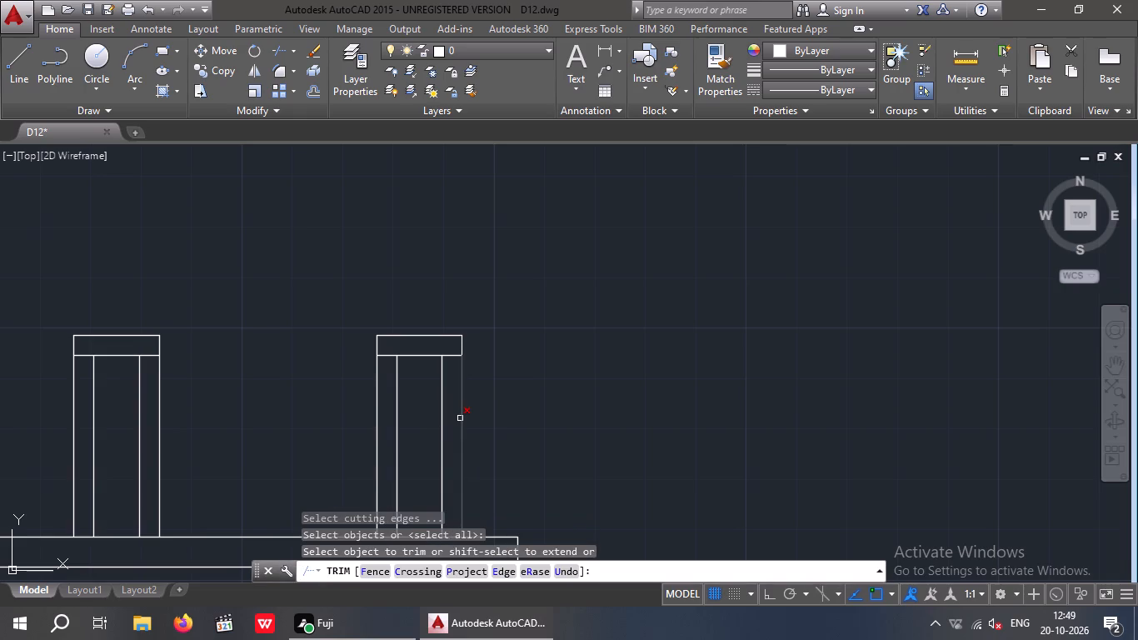
pyautogui.click(460, 417)
pyautogui.click(377, 422)
pyautogui.scroll(-2, 370, 417)
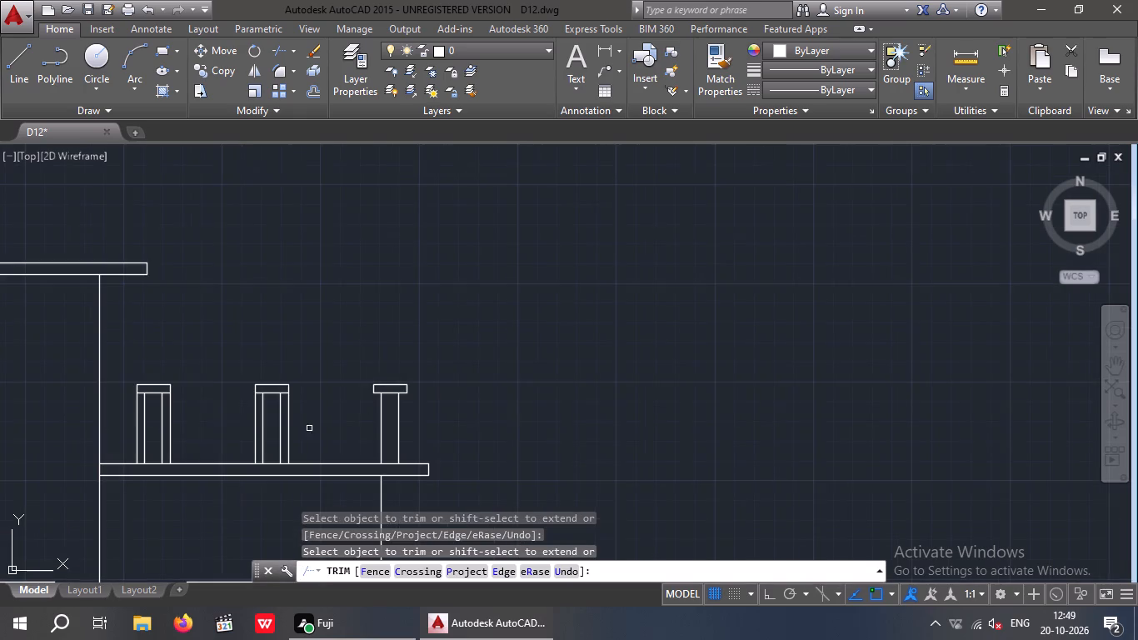
pyautogui.scroll(2, 284, 426)
pyautogui.click(292, 419)
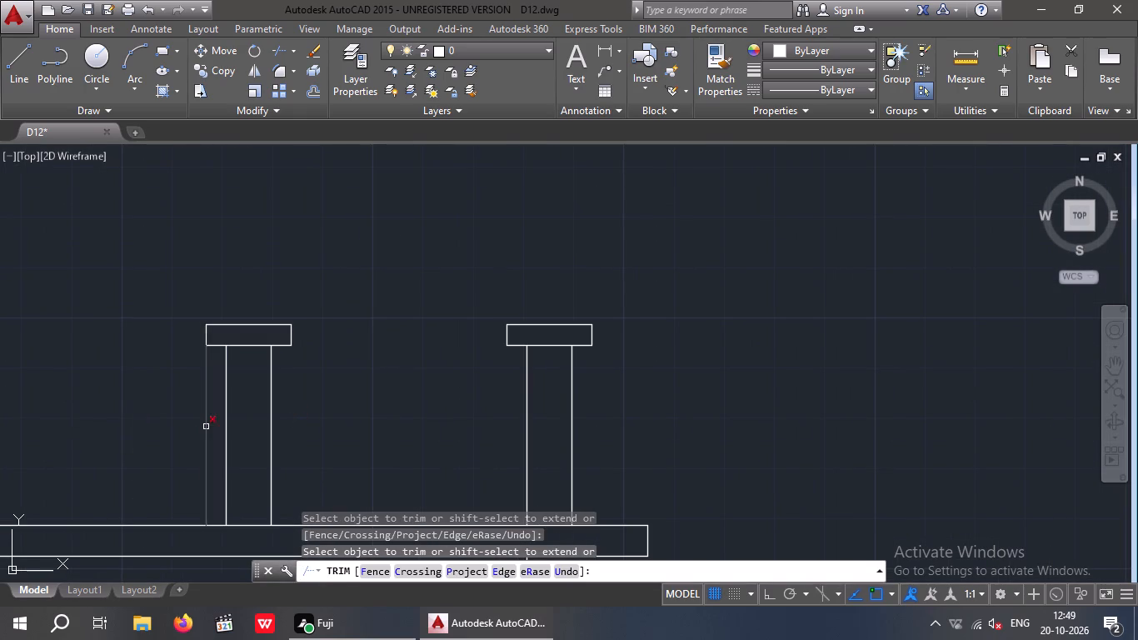
pyautogui.click(206, 425)
pyautogui.scroll(-2, 200, 426)
pyautogui.moveTo(182, 431); pyautogui.dragTo(339, 400, button='middle')
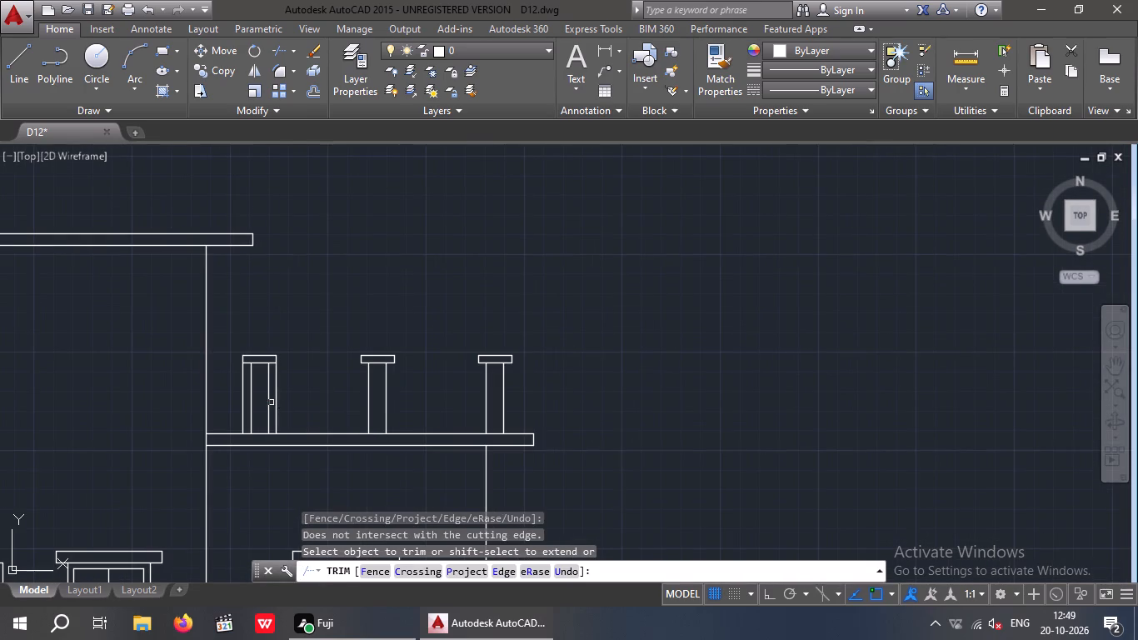
pyautogui.scroll(2, 275, 401)
pyautogui.click(277, 398)
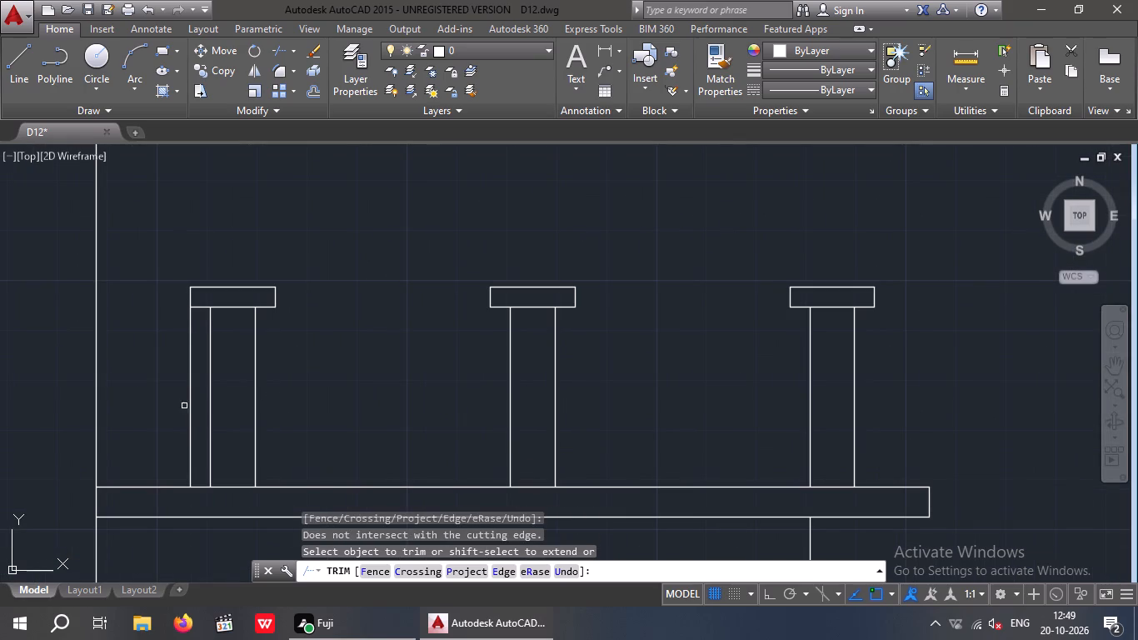
pyautogui.click(190, 395)
# Trim the outer side lines below the caps on both sides of the three left parapet posts.
pyautogui.scroll(-1, 190, 395)
pyautogui.moveTo(187, 395); pyautogui.dragTo(696, 394, button='middle')
pyautogui.moveTo(105, 427); pyautogui.dragTo(313, 402, button='middle')
pyautogui.scroll(1, 255, 381)
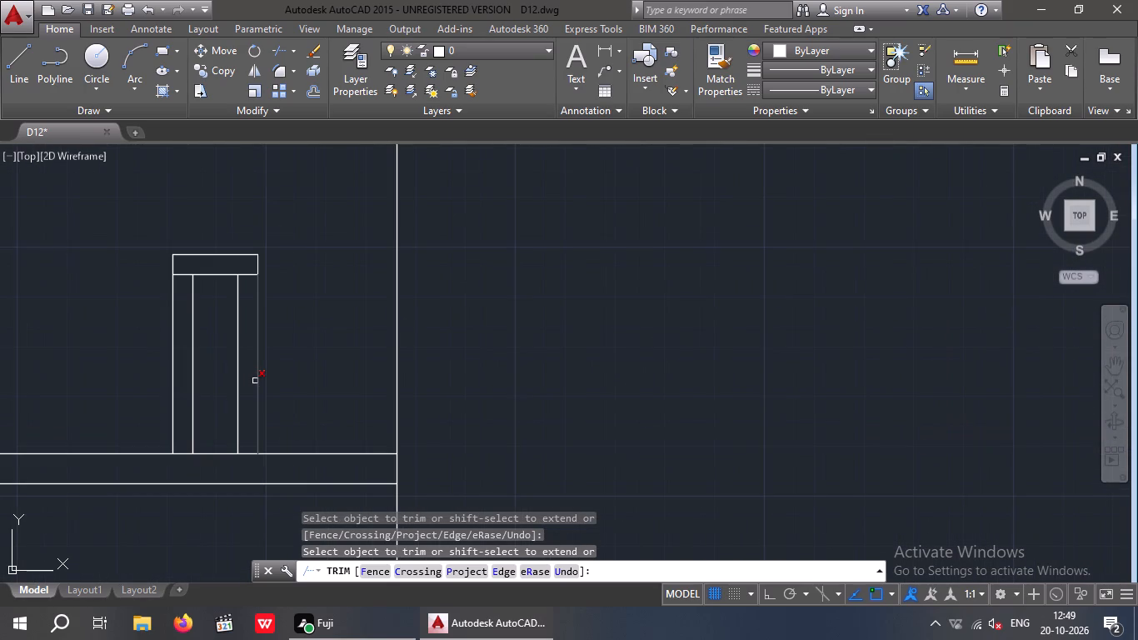
pyautogui.click(255, 381)
pyautogui.click(171, 383)
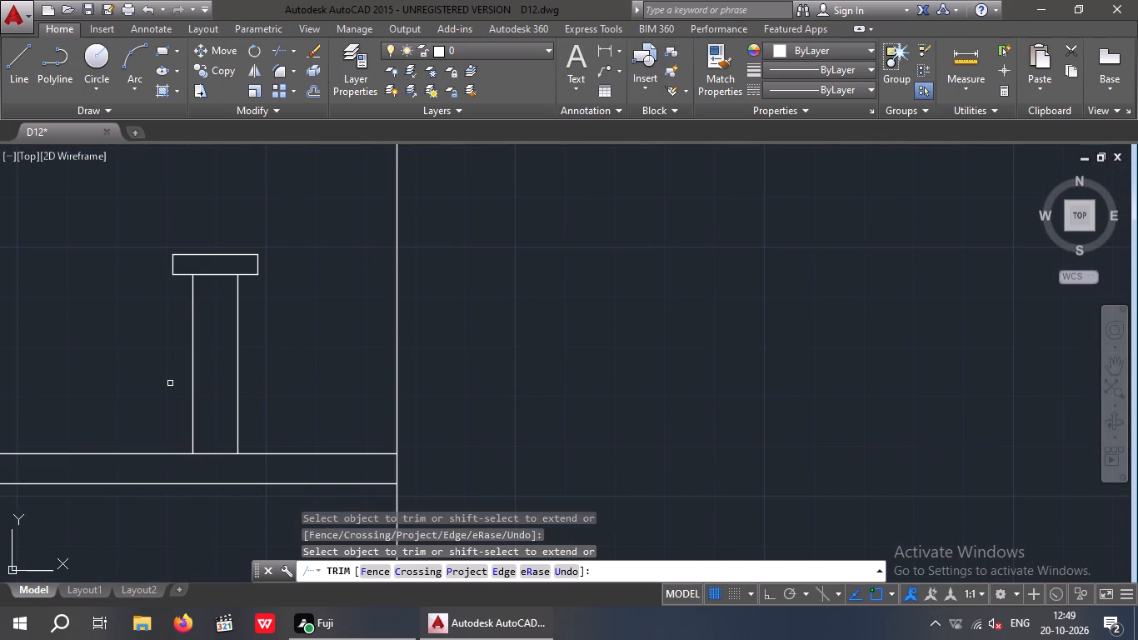
pyautogui.moveTo(170, 383); pyautogui.dragTo(392, 374, button='middle')
pyautogui.scroll(-1, 381, 377)
pyautogui.click(257, 375)
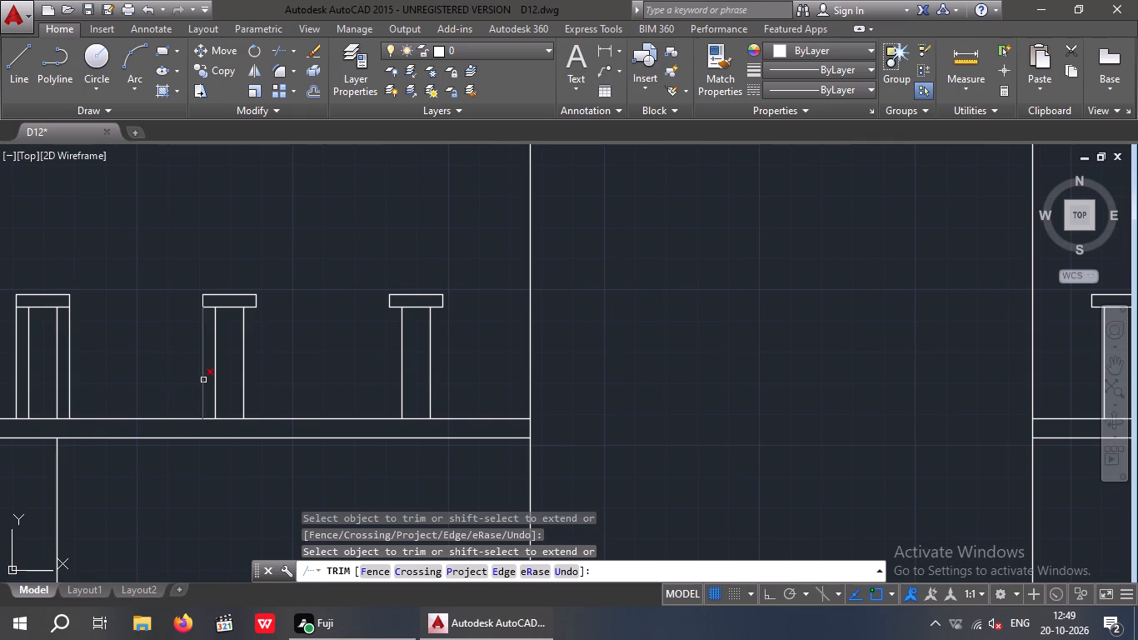
pyautogui.click(203, 379)
pyautogui.moveTo(196, 379); pyautogui.dragTo(641, 384, button='middle')
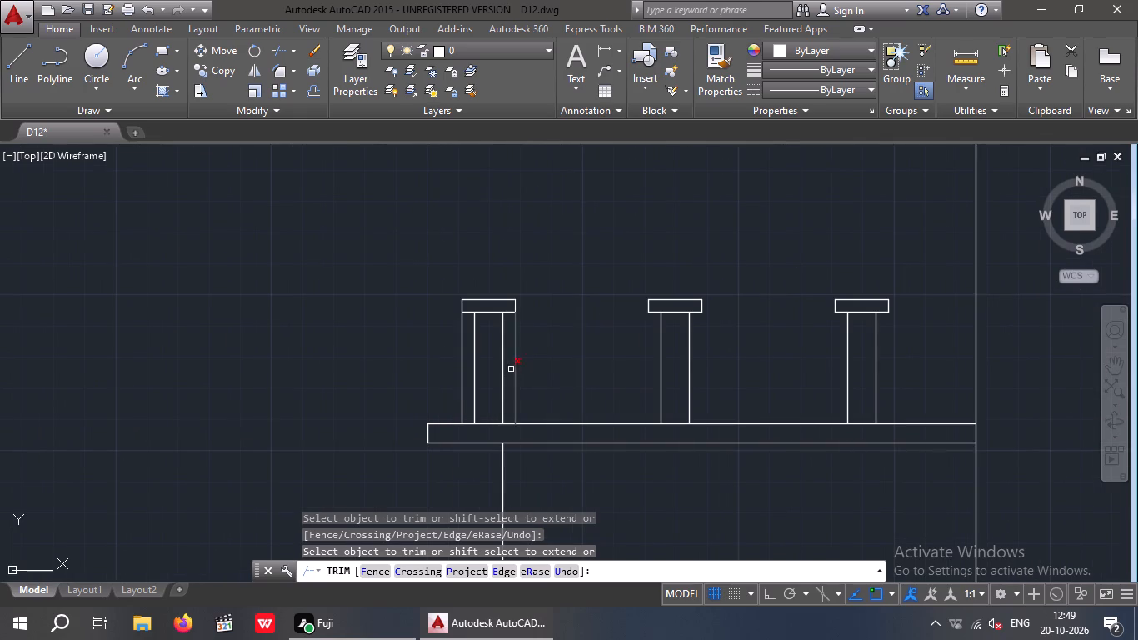
pyautogui.click(516, 367)
pyautogui.click(461, 374)
pyautogui.scroll(-1, 456, 374)
pyautogui.moveTo(536, 359); pyautogui.dragTo(441, 388, button='middle')
pyautogui.press('Escape')
pyautogui.press('Escape')
# Draw a line 5" down the leftmost post's inner side from its cap, continuing horizontally with ortho on to the rightmost post's outer side.
pyautogui.moveTo(464, 377); pyautogui.dragTo(300, 389, button='middle')
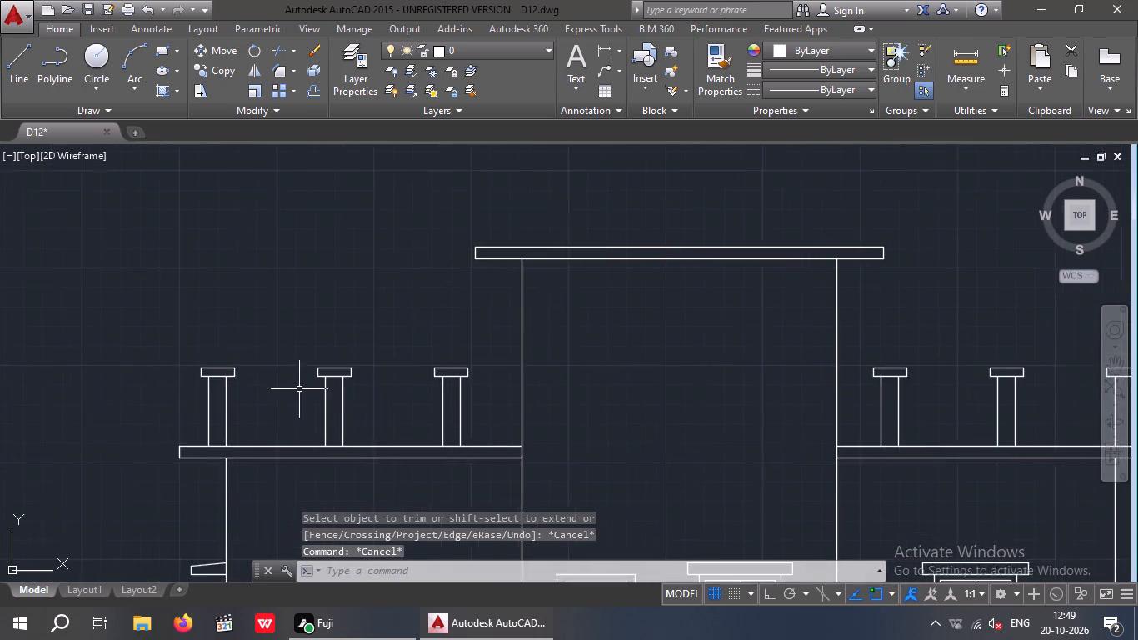
pyautogui.scroll(-2, 338, 364)
pyautogui.moveTo(514, 397); pyautogui.dragTo(547, 389, button='middle')
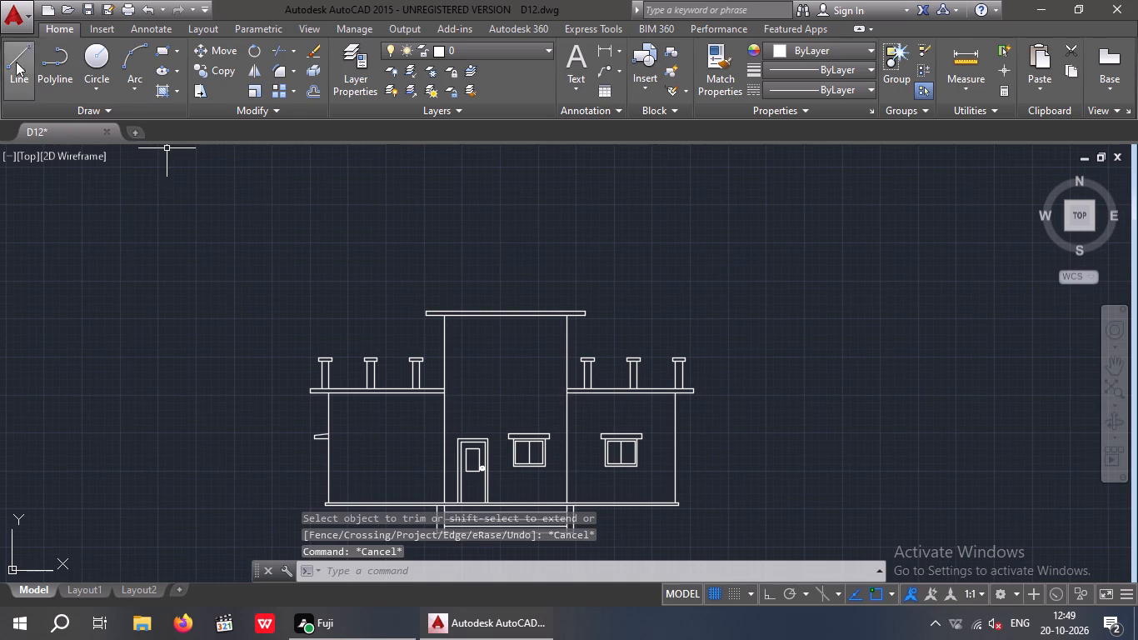
pyautogui.click(16, 60)
pyautogui.scroll(2, 324, 384)
pyautogui.scroll(-1, 327, 381)
pyautogui.scroll(2, 355, 350)
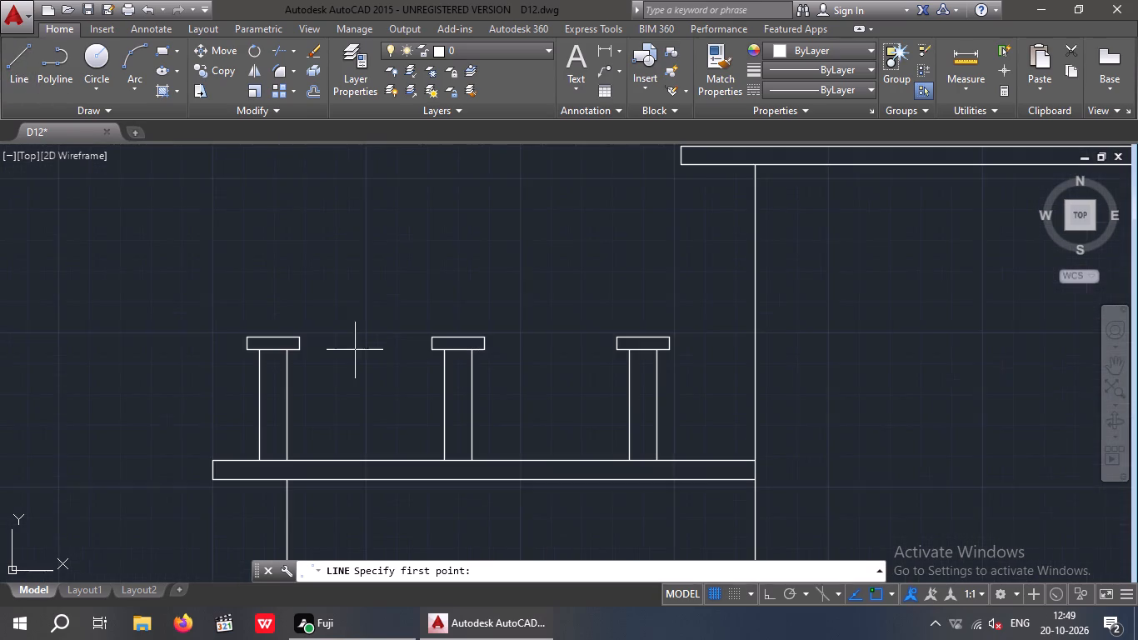
pyautogui.scroll(3, 331, 387)
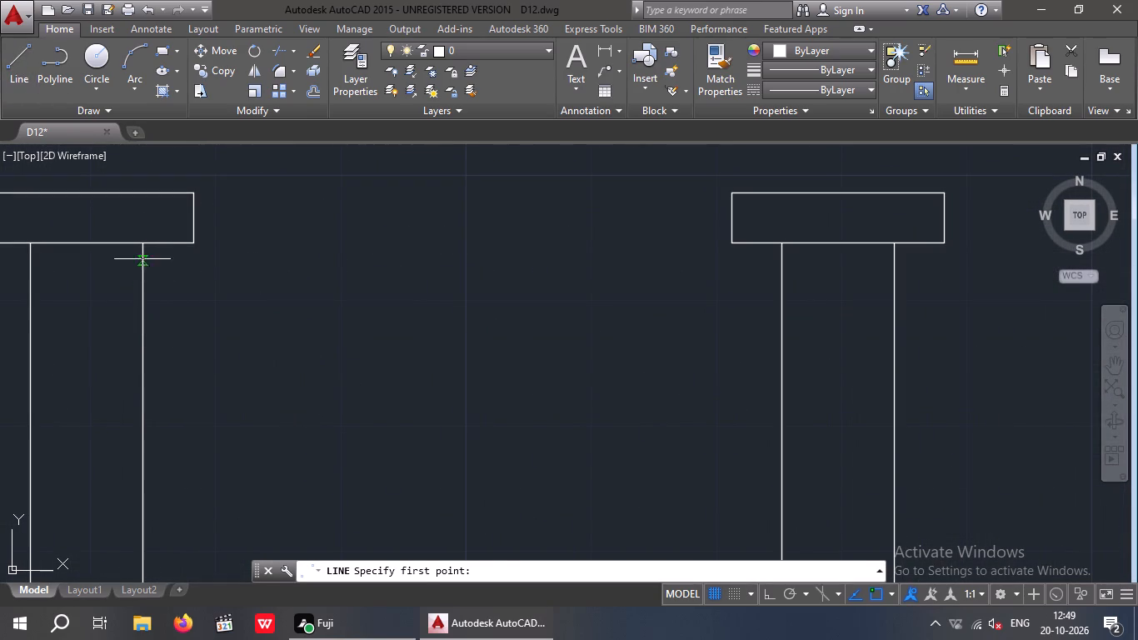
pyautogui.moveTo(145, 245); pyautogui.dragTo(144, 269)
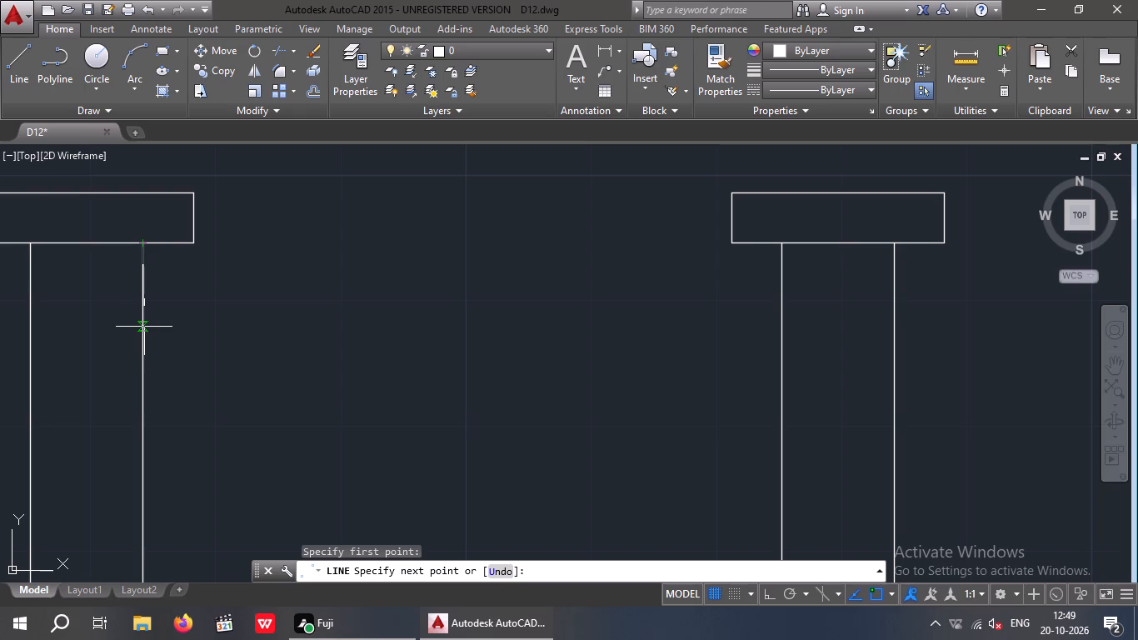
pyautogui.press('5')
pyautogui.hotkey('shift', '"')
pyautogui.press('Return')
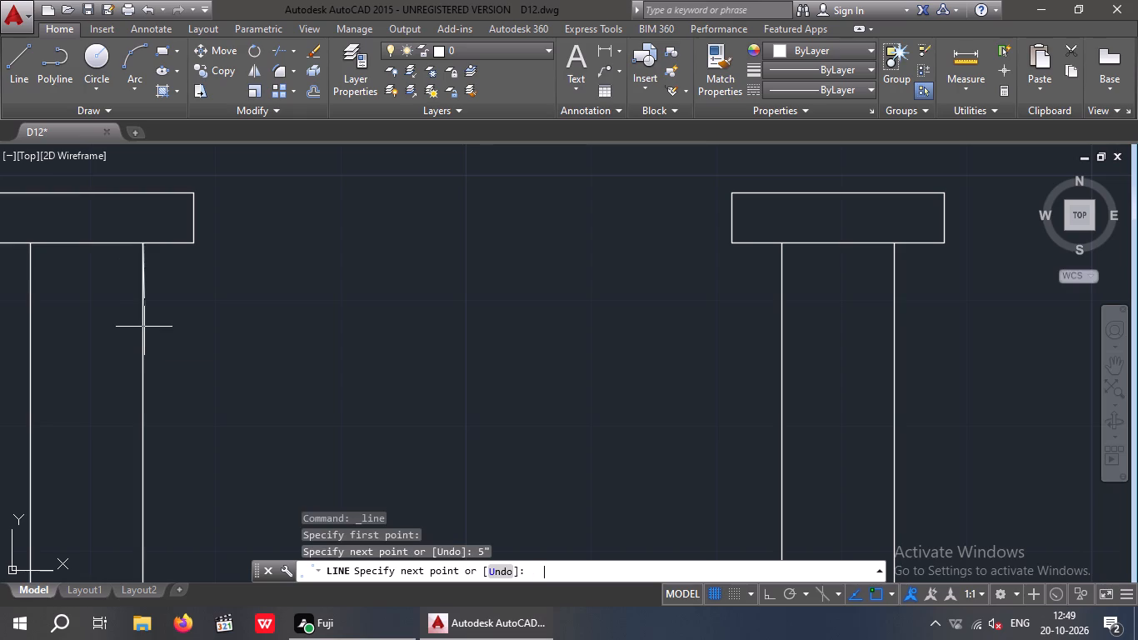
pyautogui.scroll(-3, 460, 327)
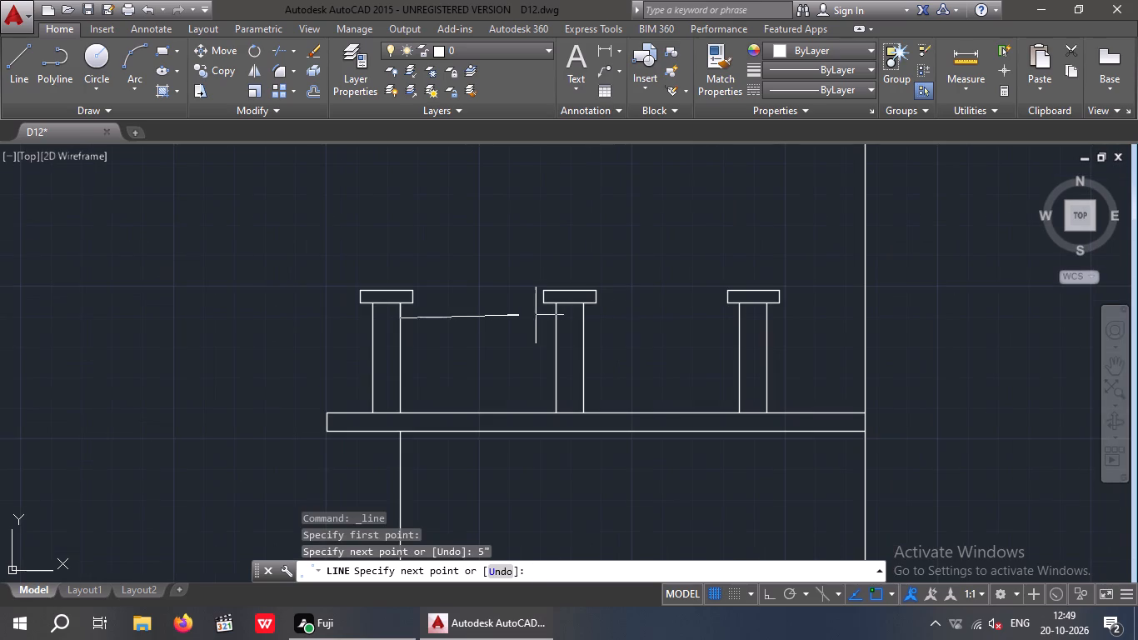
pyautogui.scroll(-1, 539, 320)
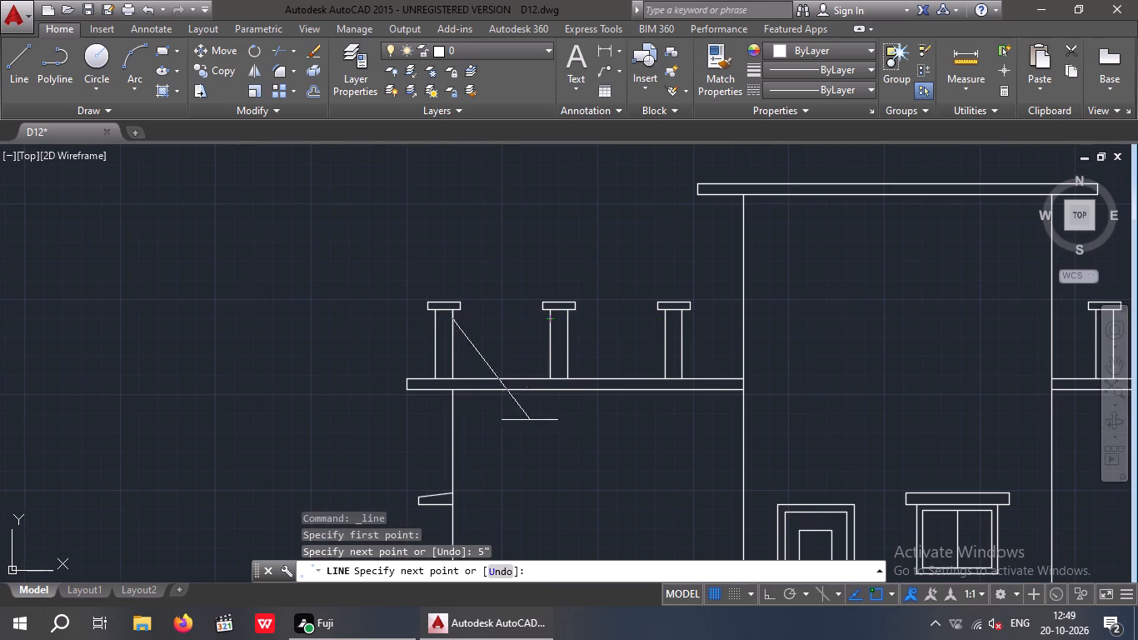
pyautogui.click(769, 596)
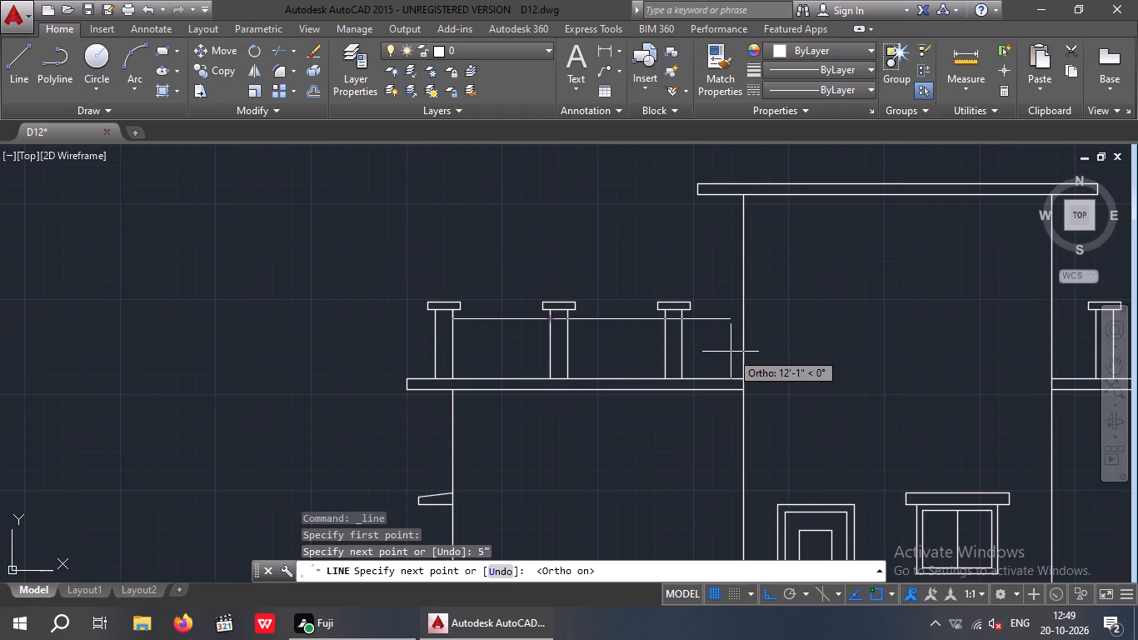
pyautogui.moveTo(731, 352); pyautogui.dragTo(400, 368, button='middle')
pyautogui.scroll(-1, 556, 351)
pyautogui.scroll(1, 861, 355)
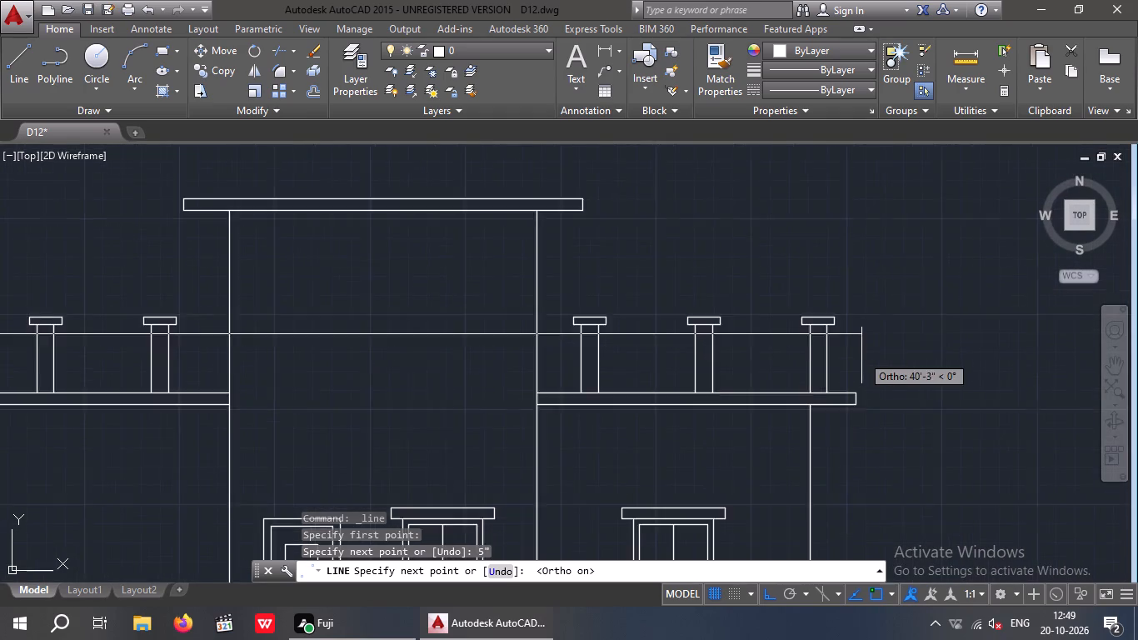
pyautogui.scroll(1, 861, 355)
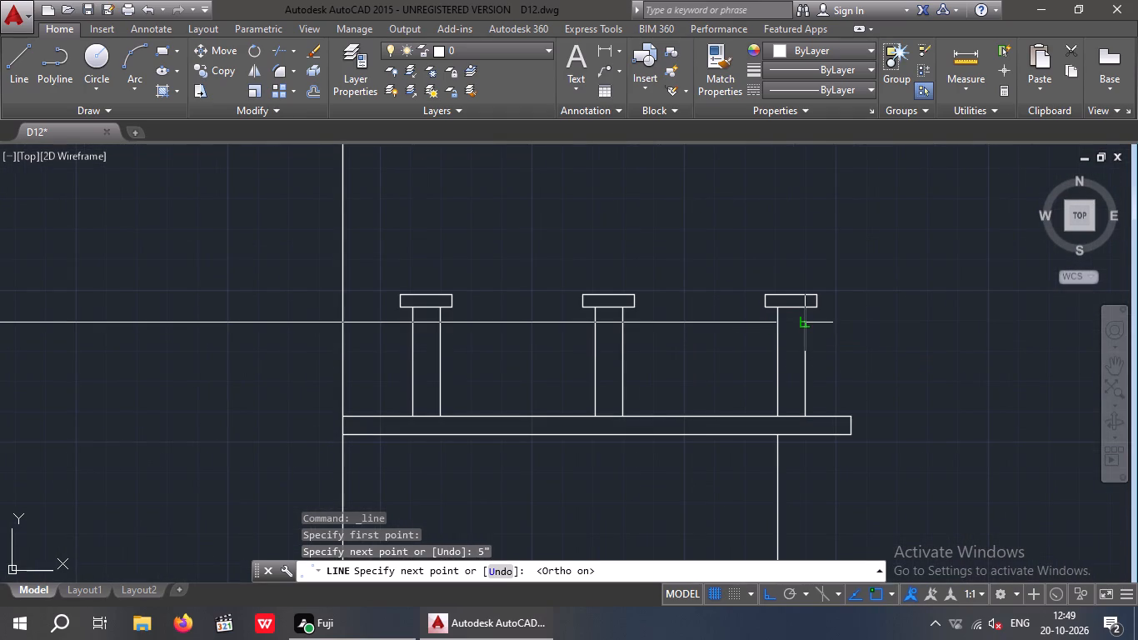
pyautogui.click(806, 324)
pyautogui.press('Escape')
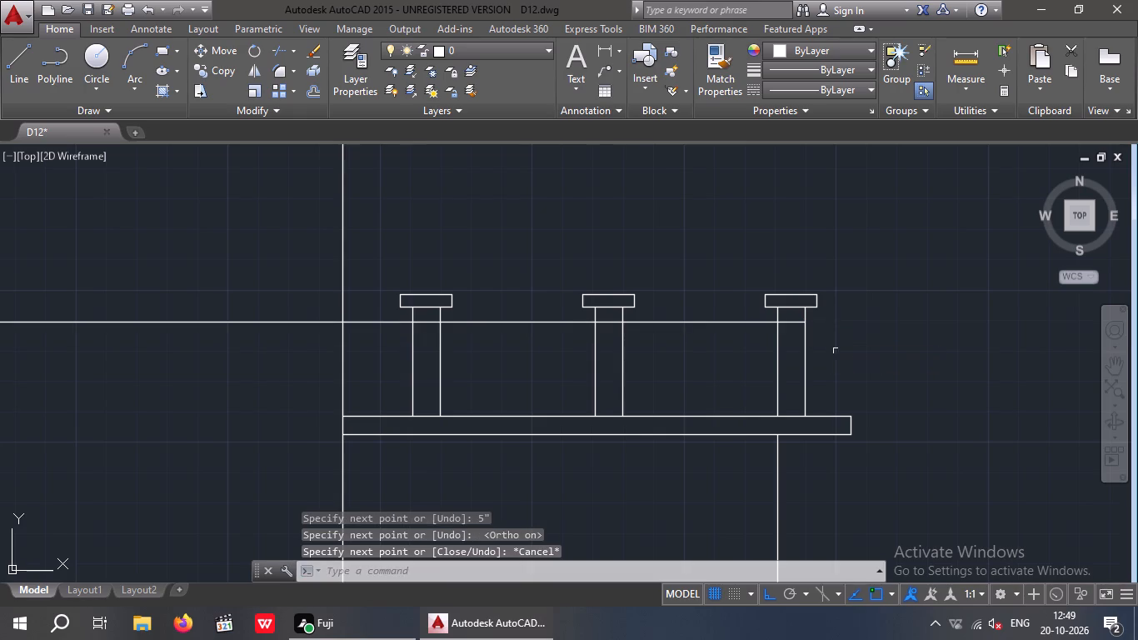
# Trim the horizontal parapet line between the sides of each of the three right parapet posts.
pyautogui.moveTo(806, 342); pyautogui.dragTo(802, 436, button='middle')
pyautogui.scroll(-2, 791, 358)
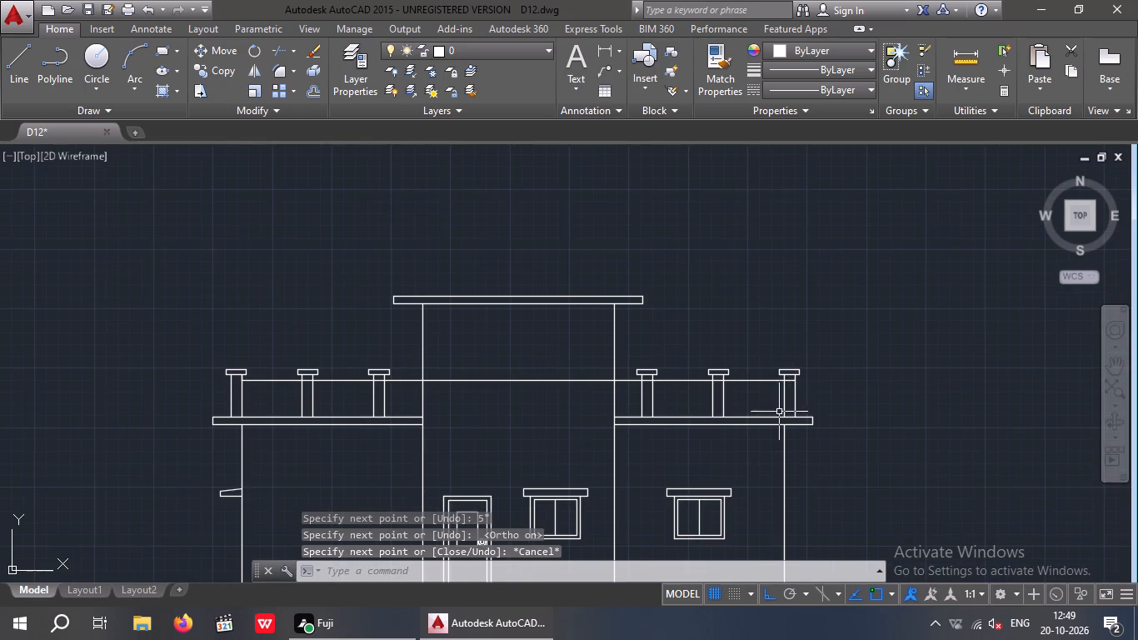
pyautogui.moveTo(779, 395); pyautogui.dragTo(779, 316, button='middle')
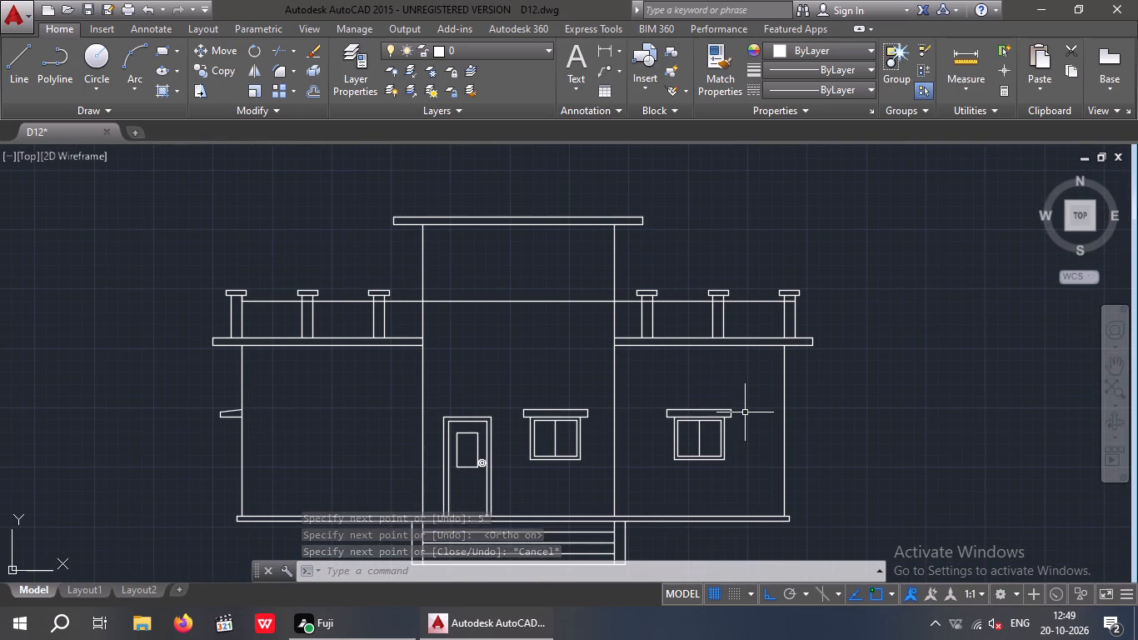
pyautogui.press('t')
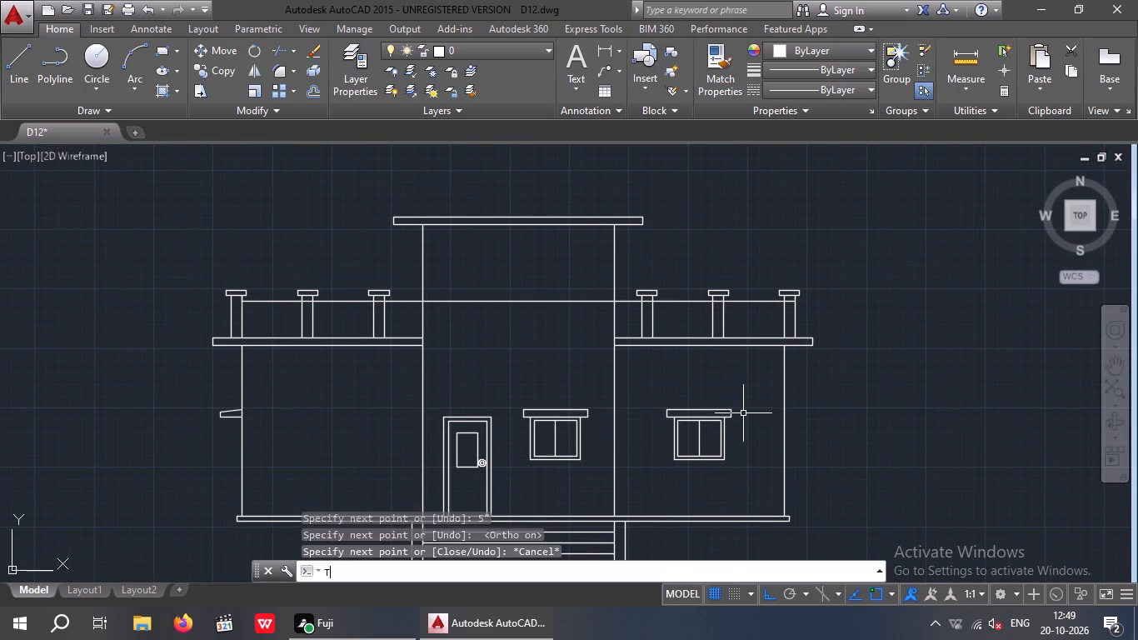
pyautogui.write('R')
pyautogui.press('space')
pyautogui.press('space')
pyautogui.scroll(3, 801, 301)
pyautogui.click(746, 304)
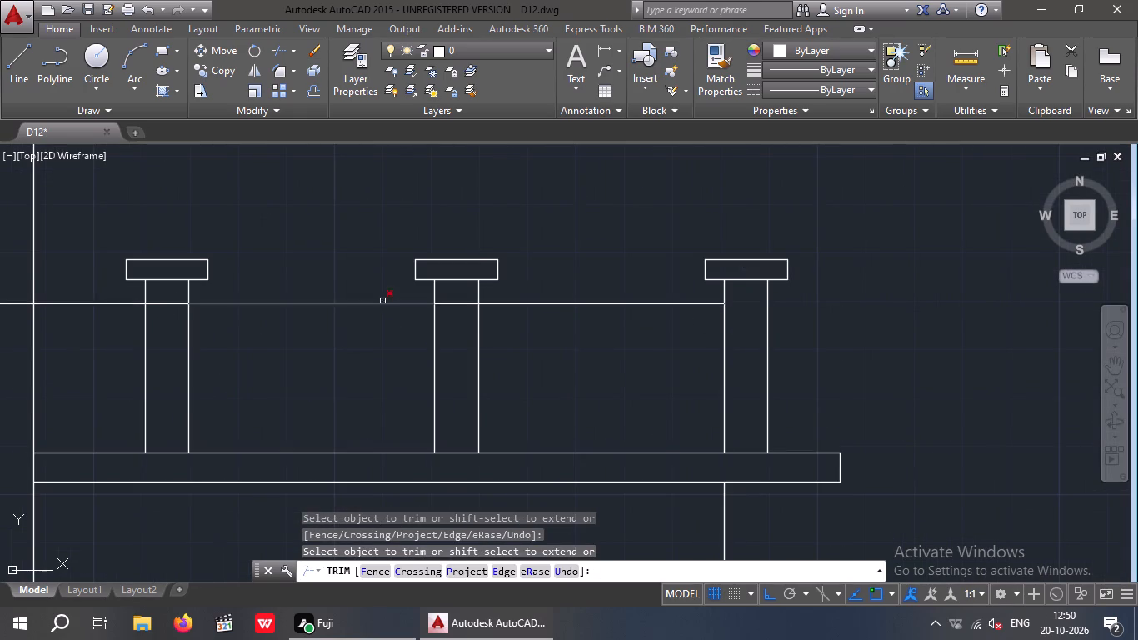
pyautogui.click(455, 302)
pyautogui.scroll(-2, 455, 303)
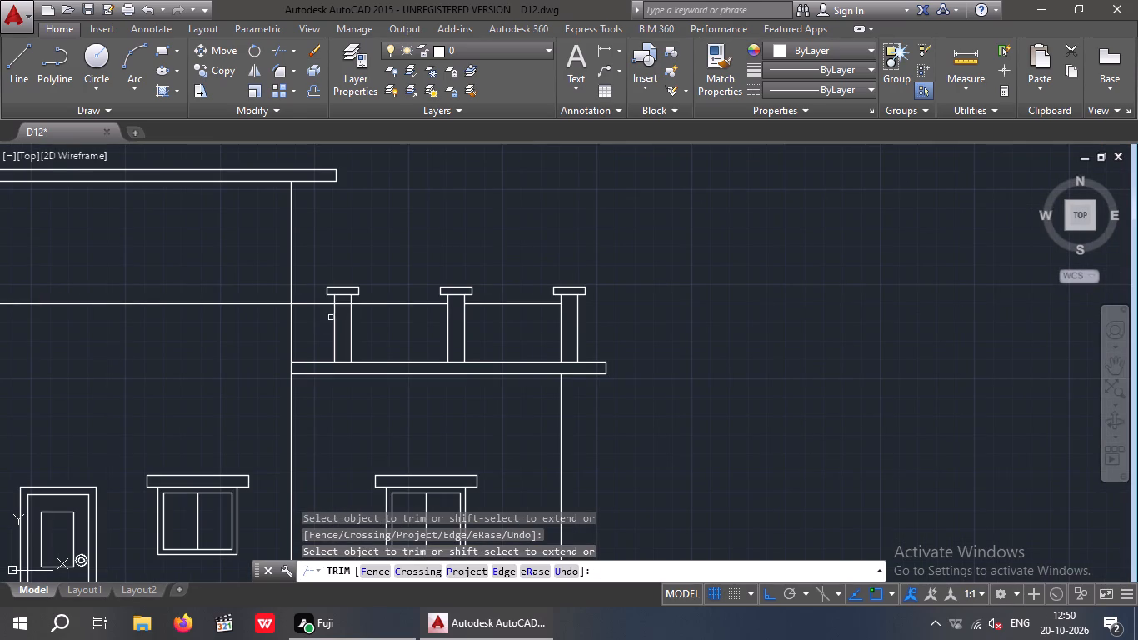
pyautogui.click(345, 303)
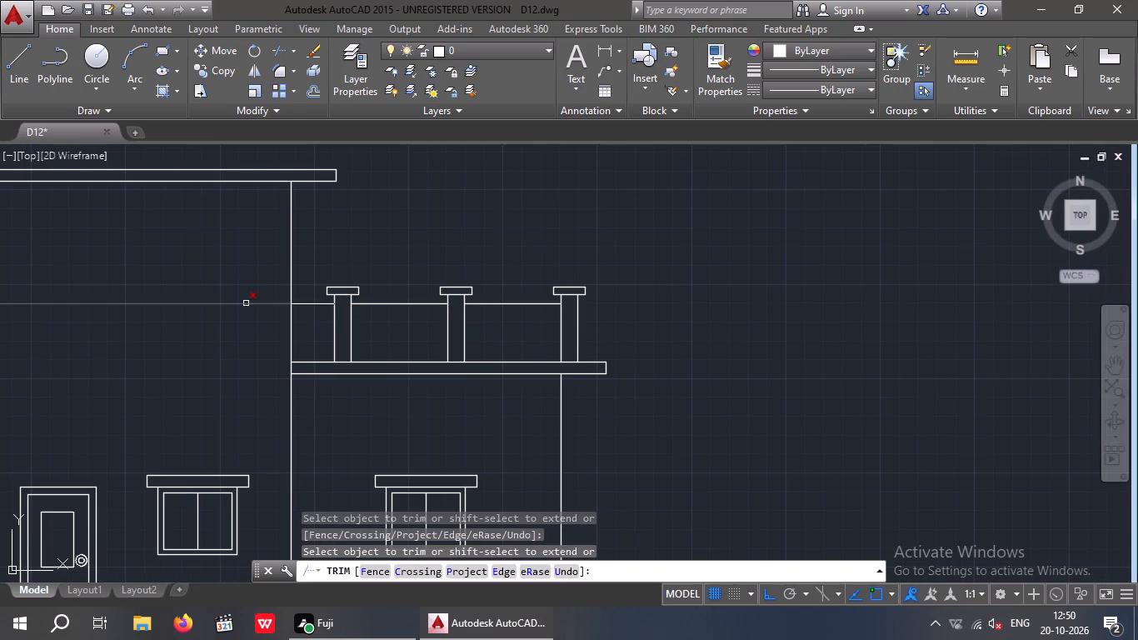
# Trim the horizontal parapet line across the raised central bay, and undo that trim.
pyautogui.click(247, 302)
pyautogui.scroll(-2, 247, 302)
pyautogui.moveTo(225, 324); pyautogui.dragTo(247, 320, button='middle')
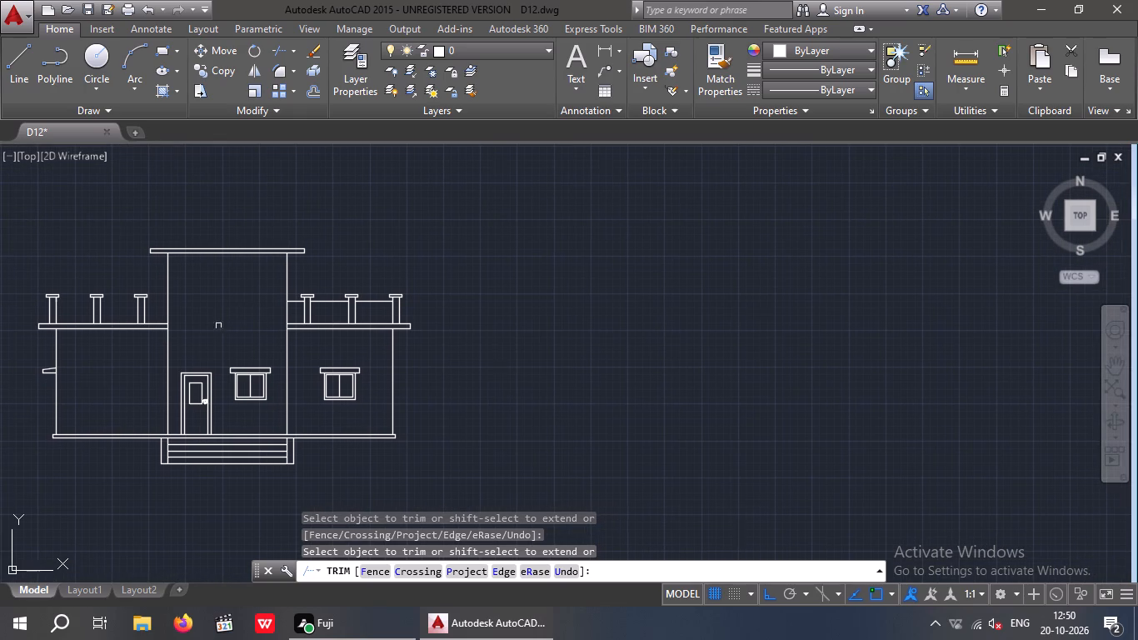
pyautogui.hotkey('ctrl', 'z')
# Trim the horizontal parapet line across the raised central bay and inside the middle and inner posts of the left parapet.
pyautogui.moveTo(168, 353); pyautogui.dragTo(382, 341, button='middle')
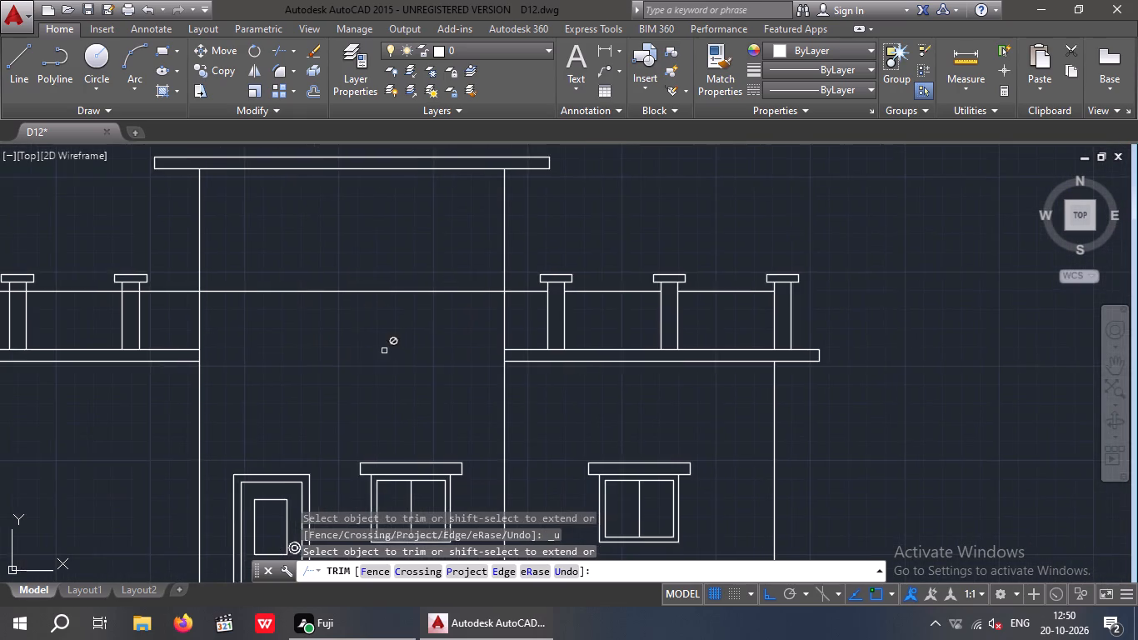
pyautogui.scroll(-1, 367, 352)
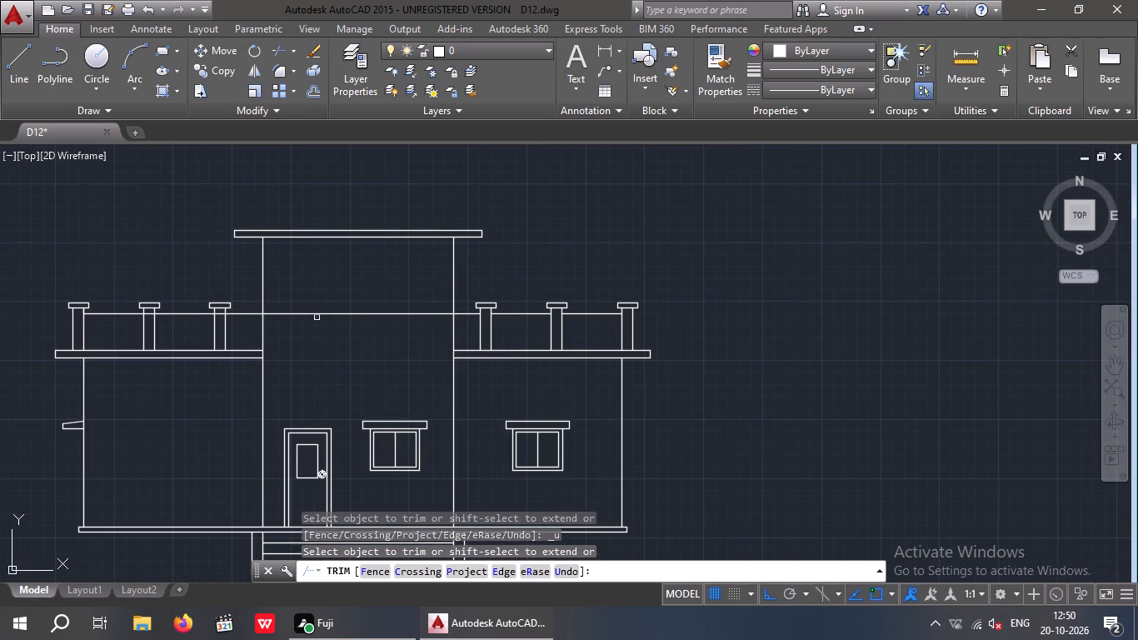
pyautogui.click(319, 312)
pyautogui.scroll(1, 218, 315)
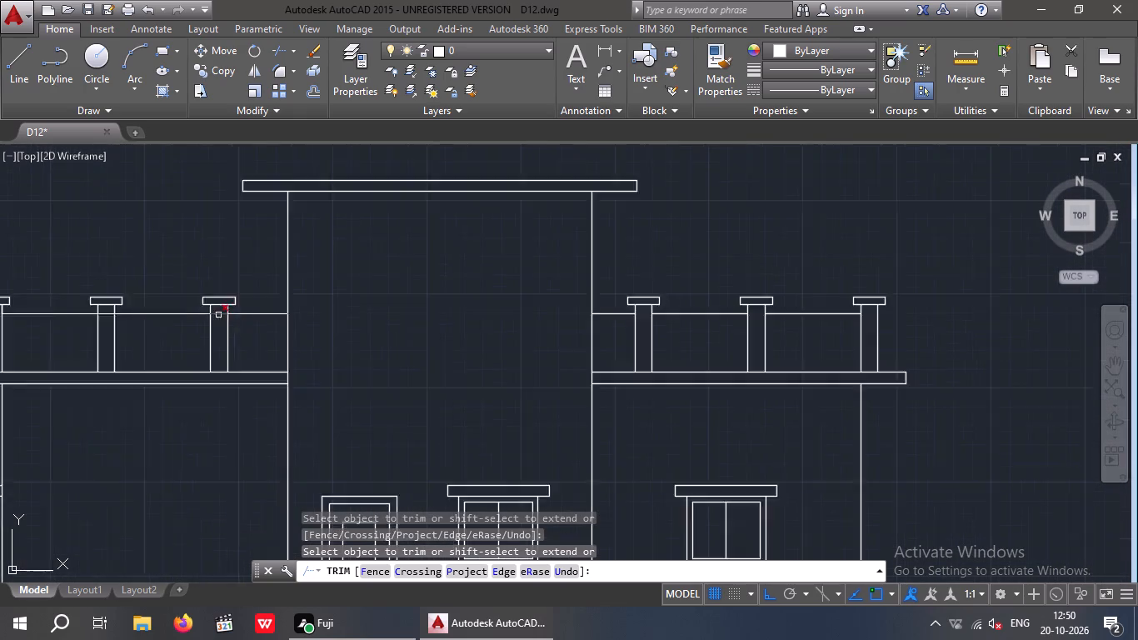
pyautogui.scroll(3, 218, 315)
pyautogui.click(218, 311)
pyautogui.scroll(-4, 218, 311)
pyautogui.scroll(3, 147, 307)
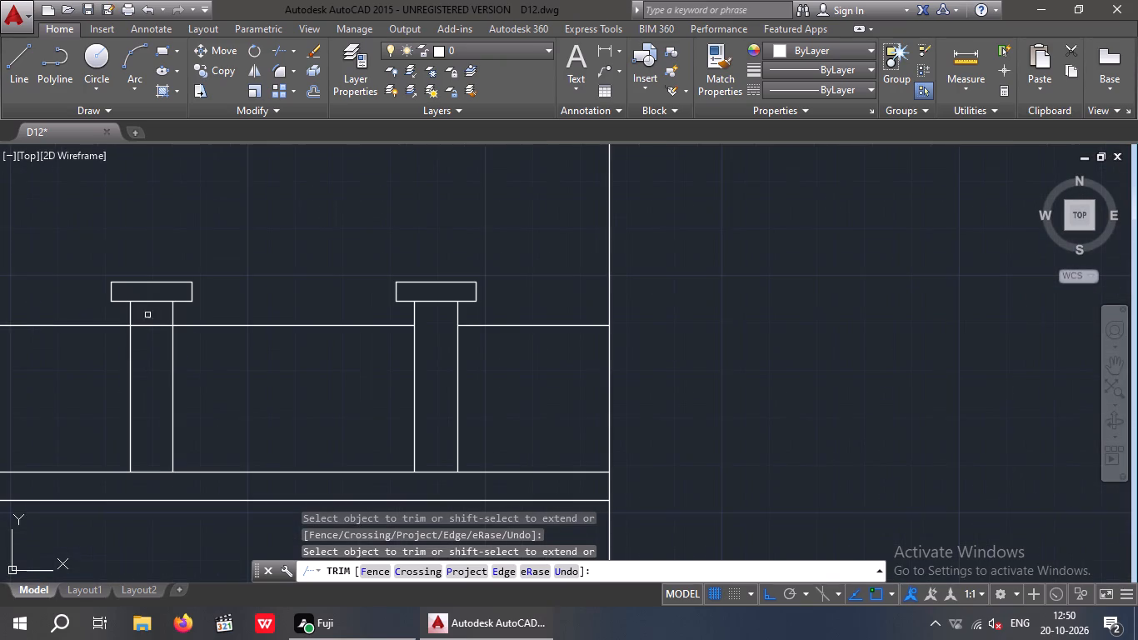
pyautogui.click(150, 324)
pyautogui.scroll(-3, 156, 324)
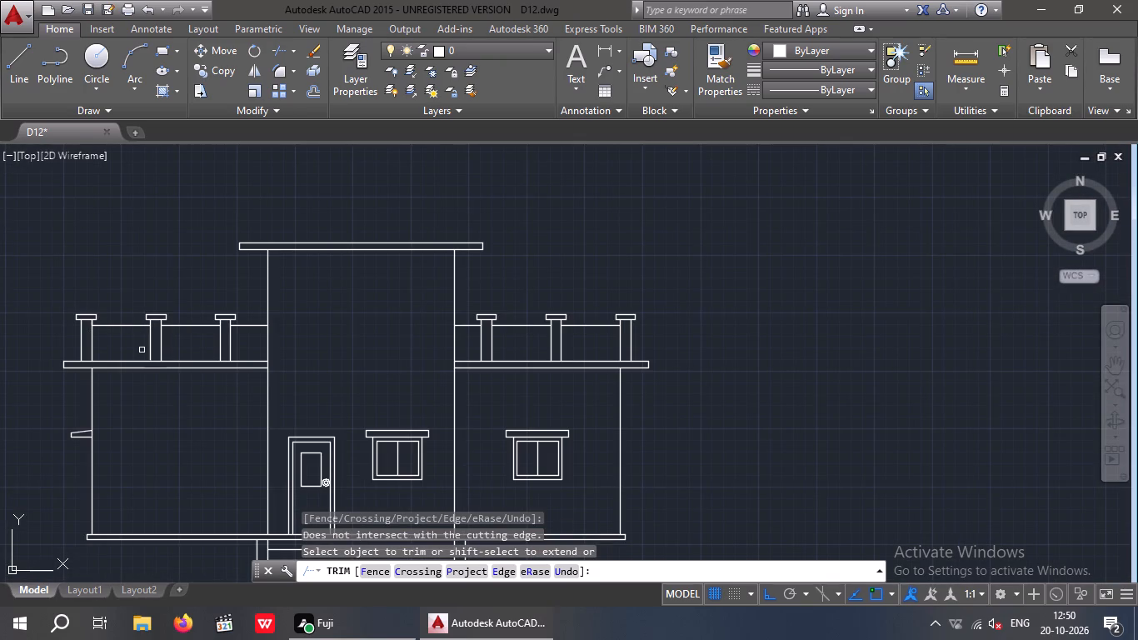
pyautogui.press('Escape')
pyautogui.press('Escape')
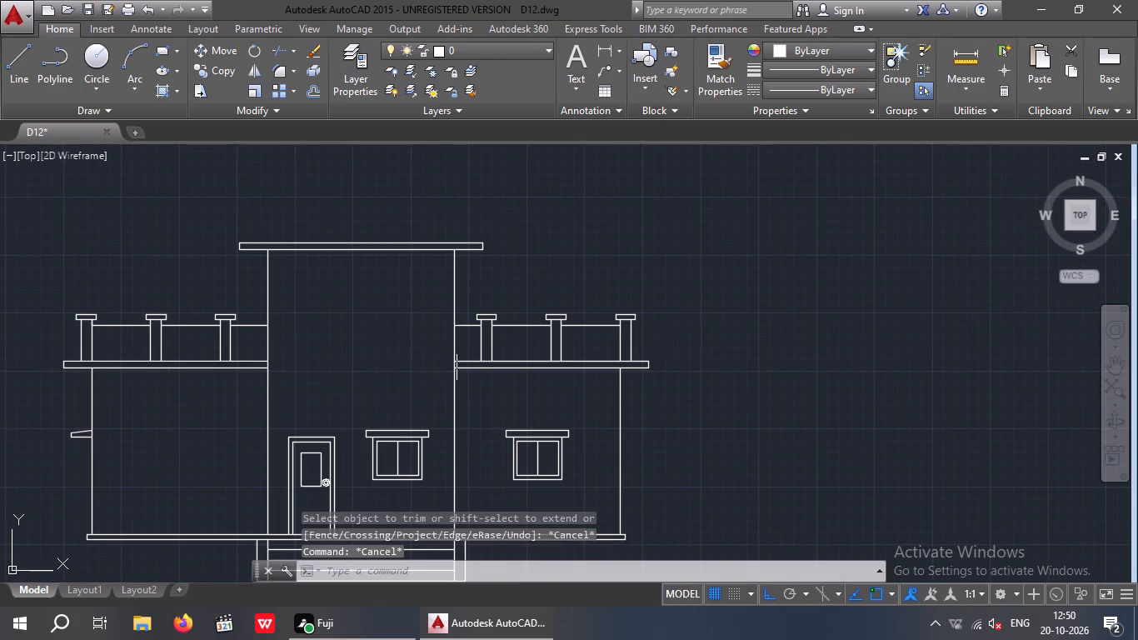
# Save the D12 drawing.
pyautogui.scroll(-1, 457, 347)
pyautogui.moveTo(459, 346); pyautogui.dragTo(497, 342, button='middle')
pyautogui.middleClick(490, 362)
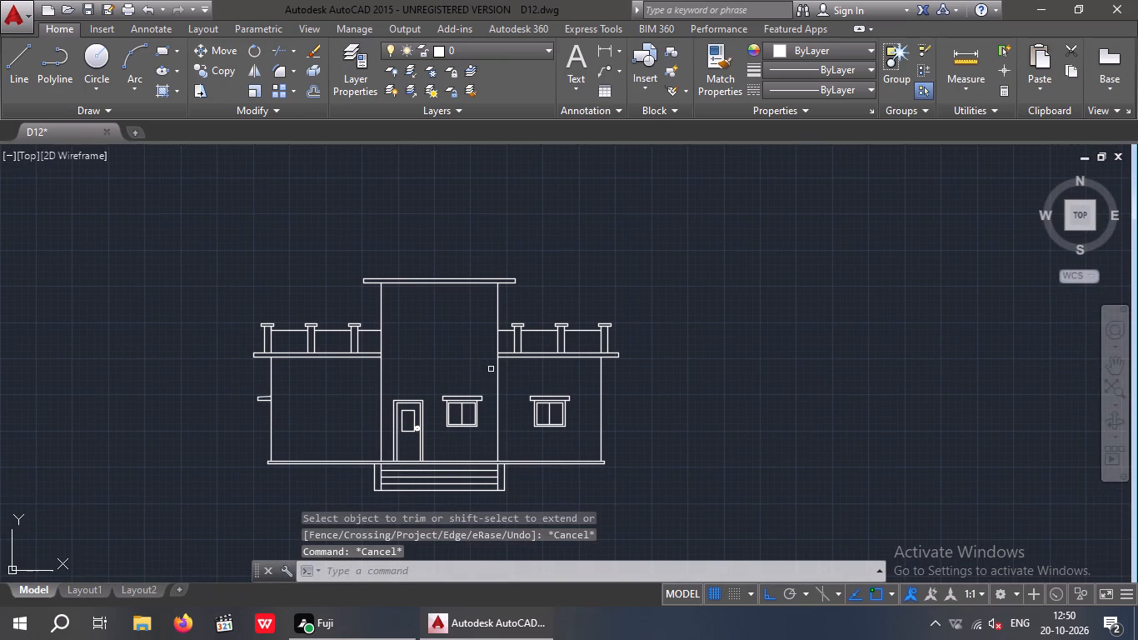
pyautogui.hotkey('ctrl', 's')
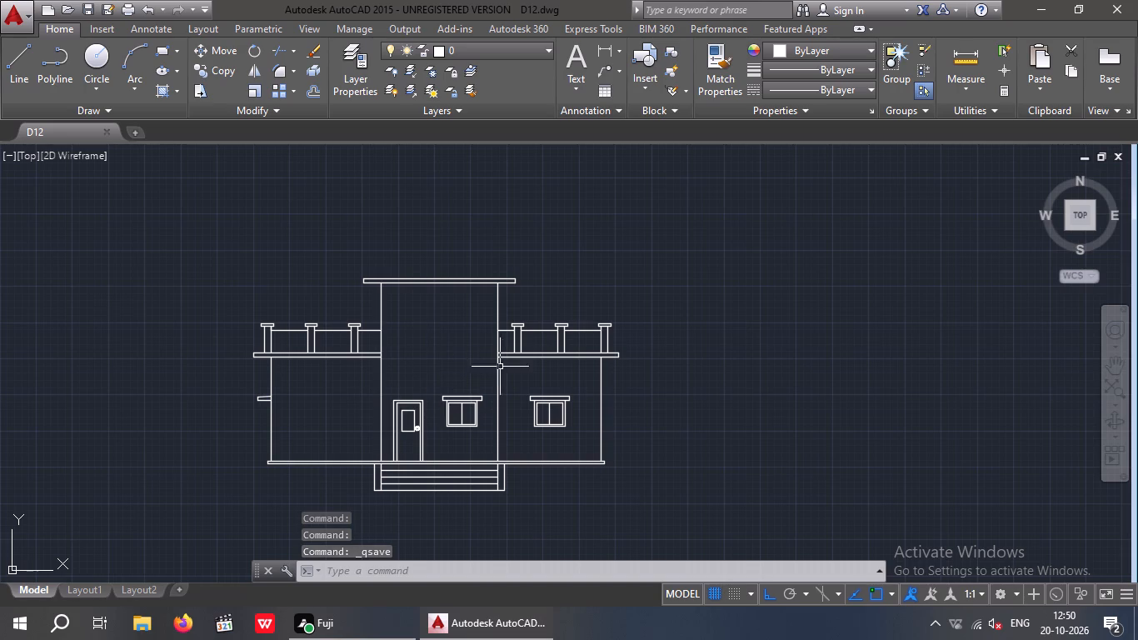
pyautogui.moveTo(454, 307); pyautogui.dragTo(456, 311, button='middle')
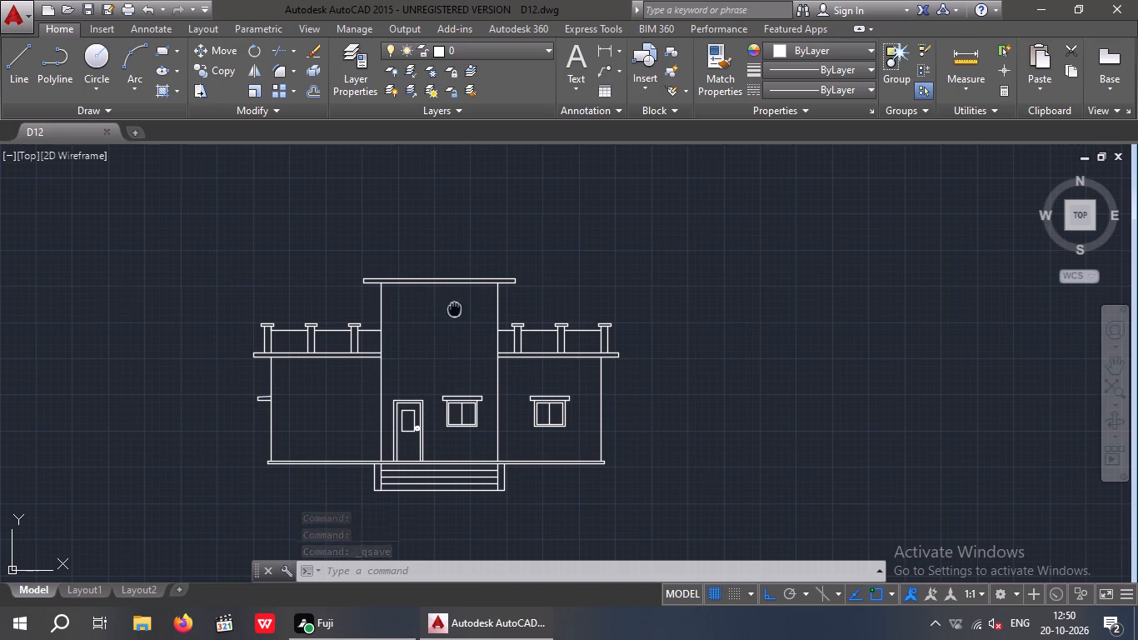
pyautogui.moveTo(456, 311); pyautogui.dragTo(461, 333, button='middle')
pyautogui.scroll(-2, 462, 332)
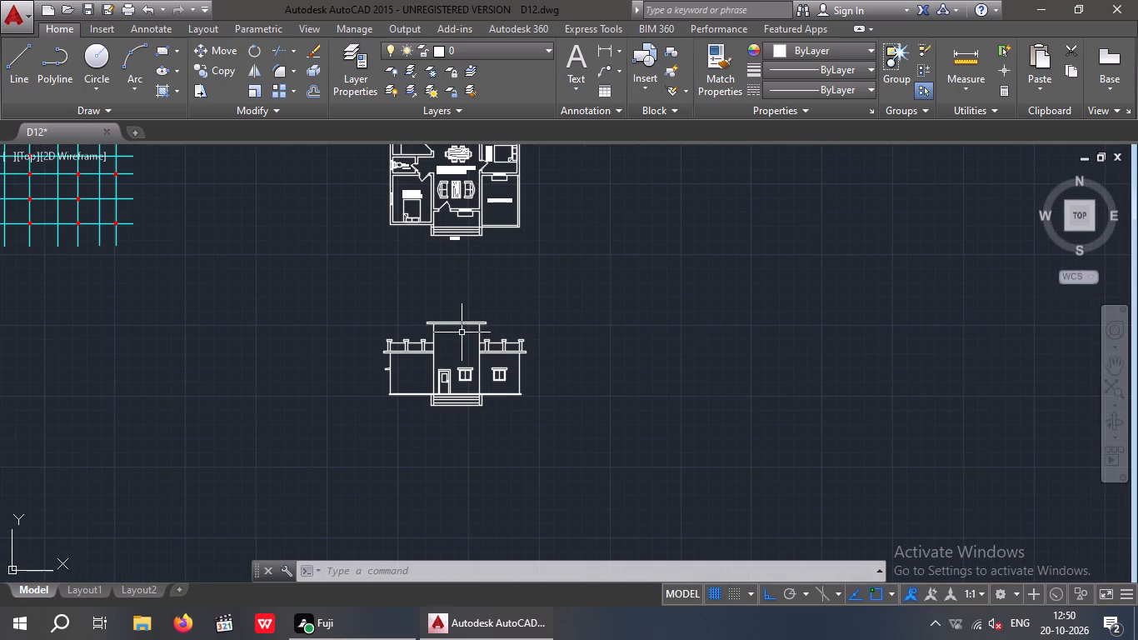
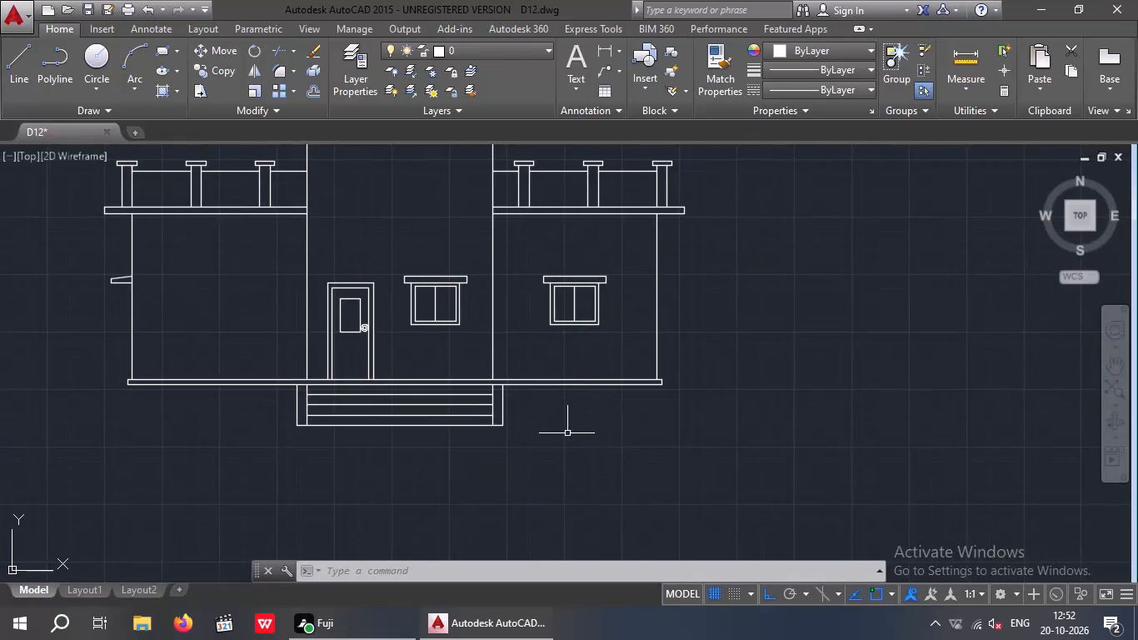
# Offset the horizontal line in each of the three left parapet bays 3" downward.
pyautogui.scroll(-1, 570, 432)
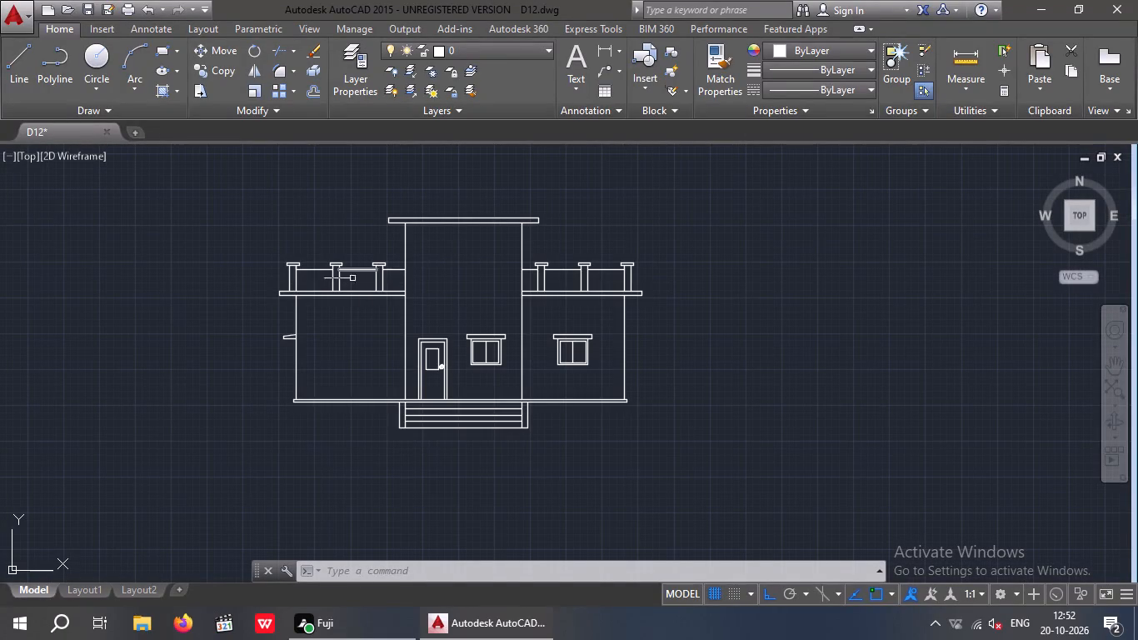
pyautogui.scroll(2, 327, 272)
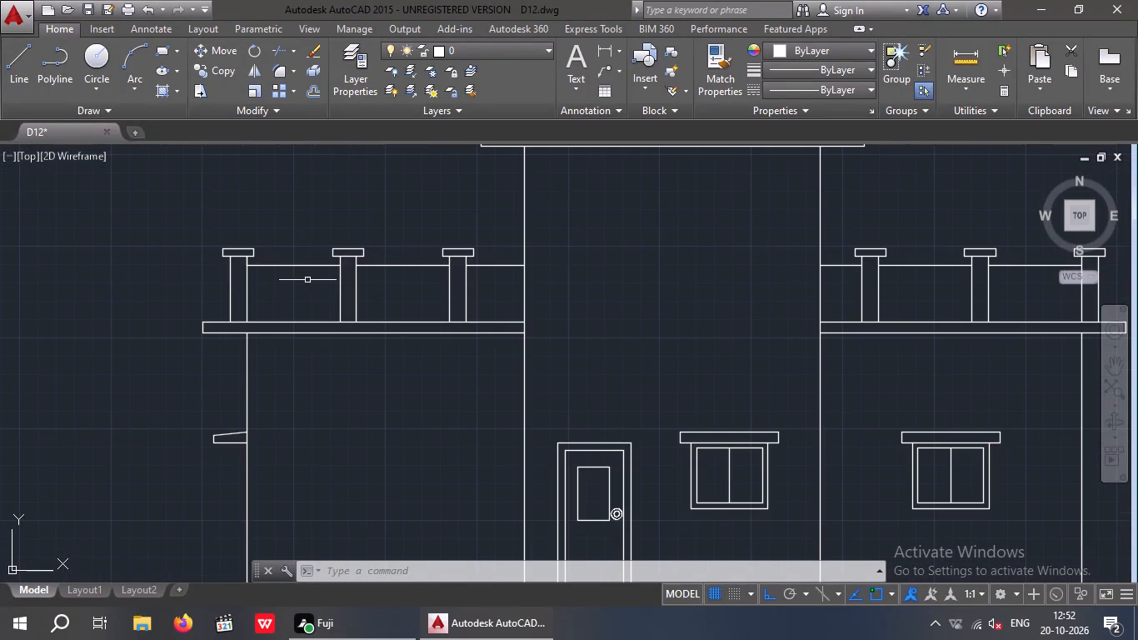
pyautogui.press('o')
pyautogui.press('Return')
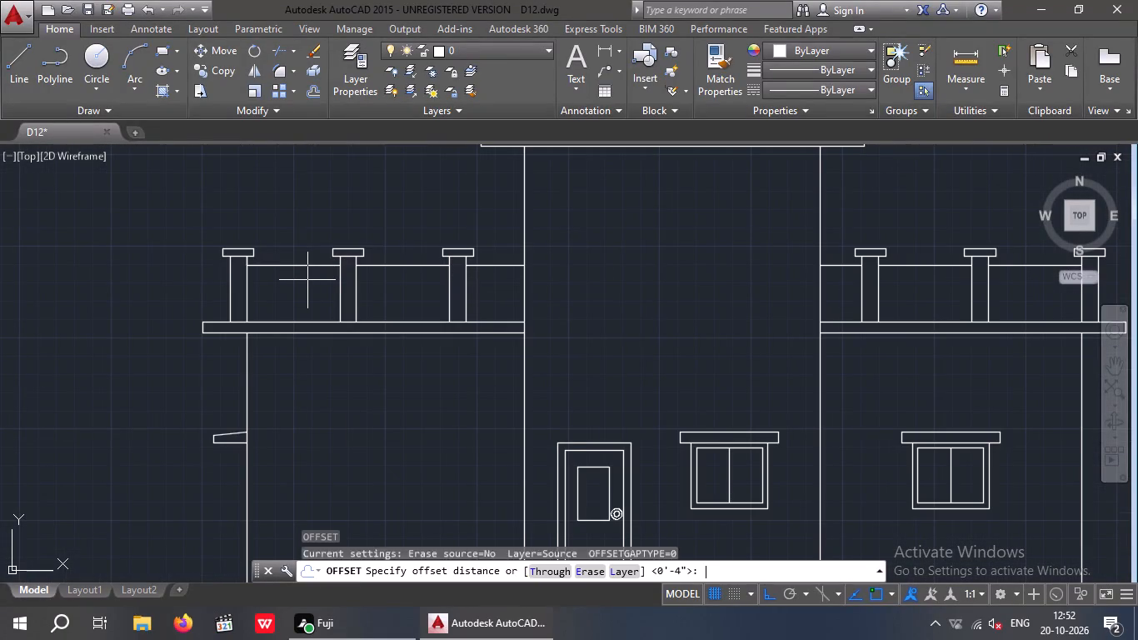
pyautogui.press('3')
pyautogui.hotkey('shift', '"')
pyautogui.press('Return')
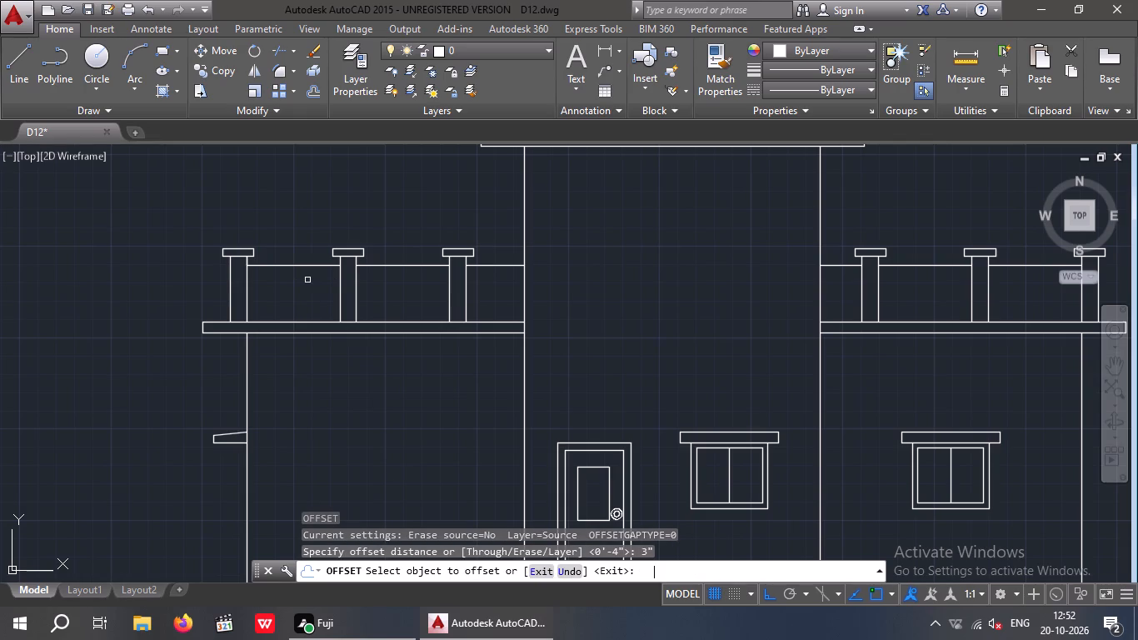
pyautogui.click(300, 267)
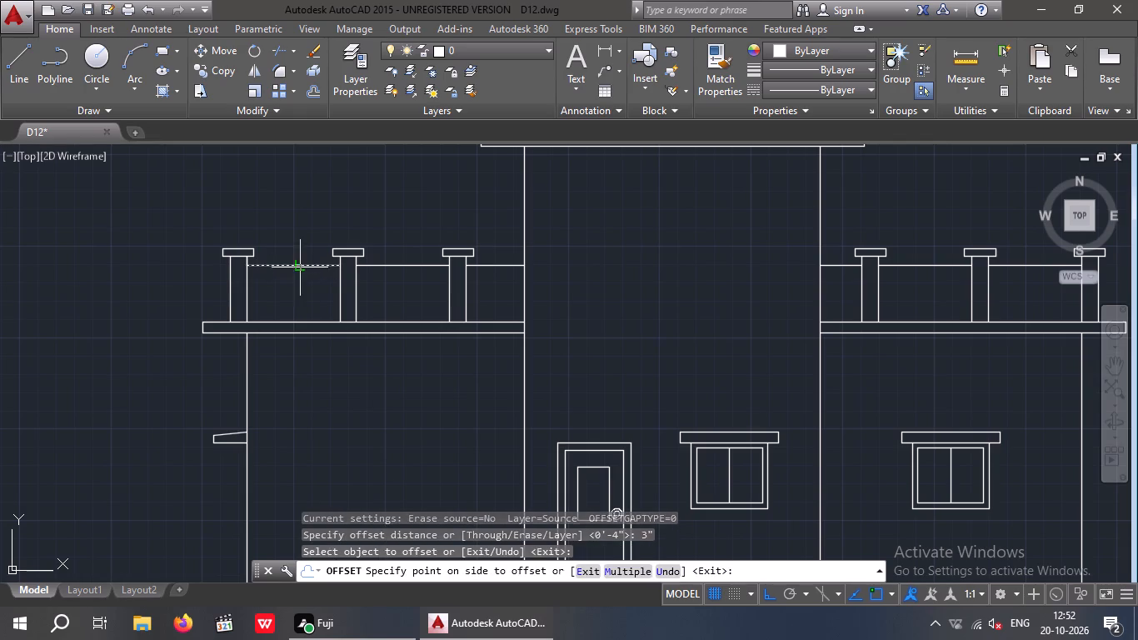
pyautogui.click(304, 287)
pyautogui.moveTo(401, 267); pyautogui.dragTo(401, 282)
pyautogui.click(402, 282)
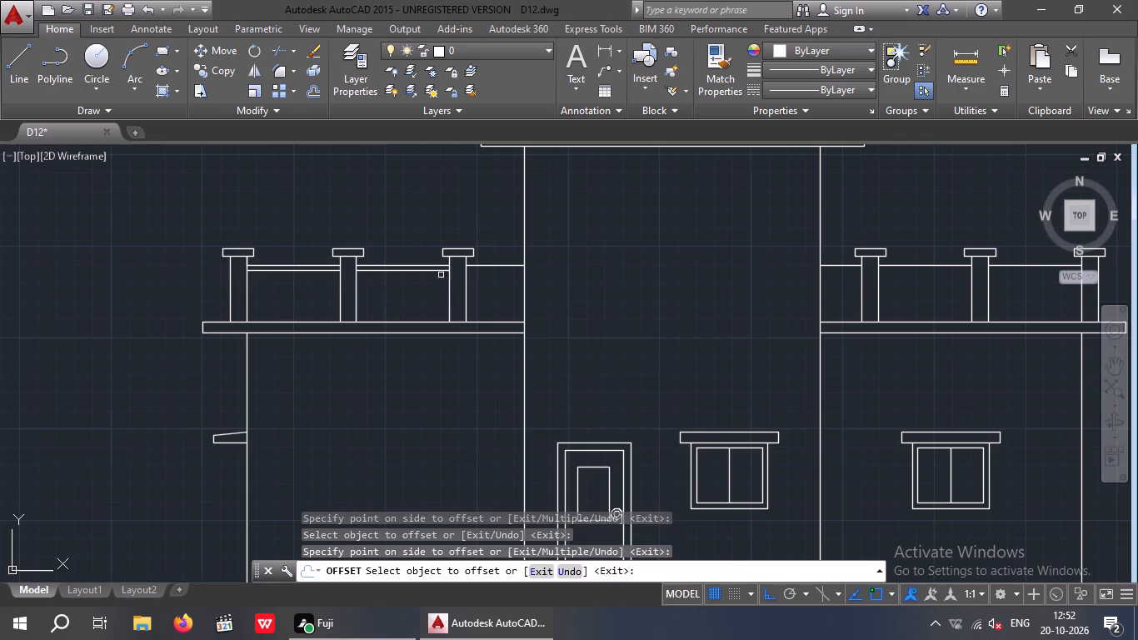
pyautogui.moveTo(494, 267); pyautogui.dragTo(498, 282)
pyautogui.click(501, 280)
# Offset the horizontal line in each of the three right parapet bays 3" downward.
pyautogui.moveTo(452, 277); pyautogui.dragTo(275, 269, button='middle')
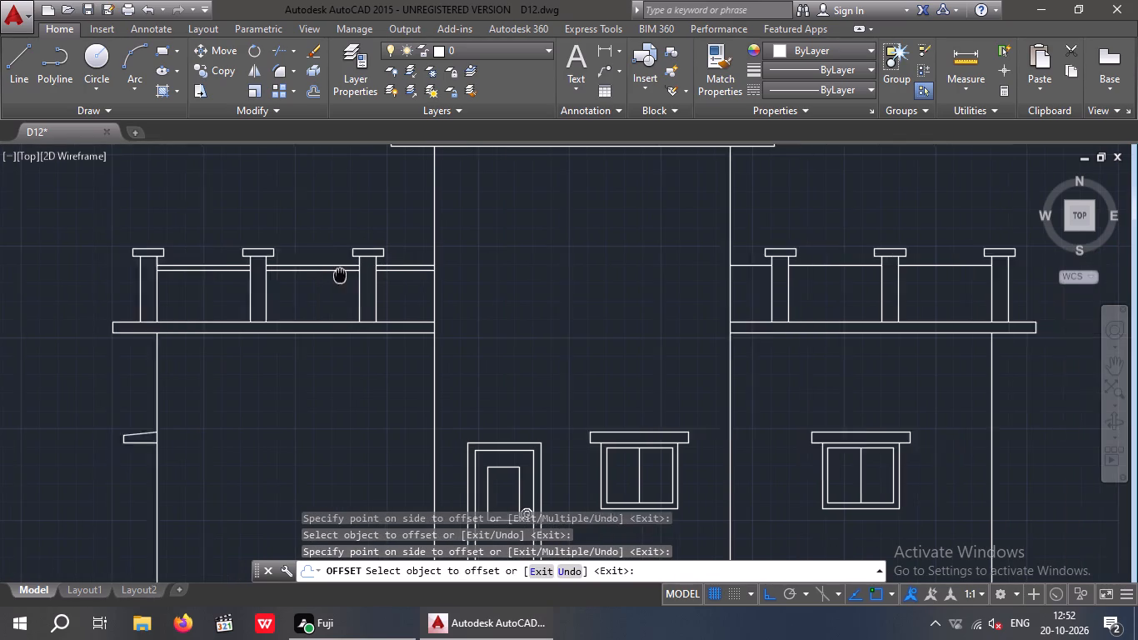
pyautogui.moveTo(275, 269); pyautogui.dragTo(272, 267, button='middle')
pyautogui.scroll(-1, 291, 272)
pyautogui.scroll(2, 526, 271)
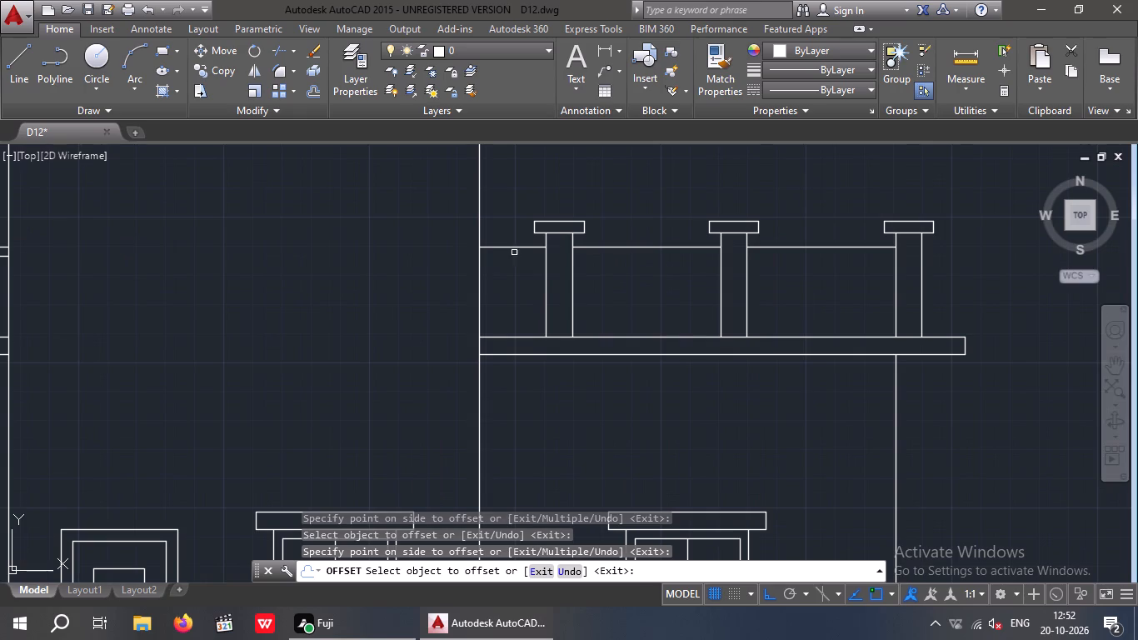
pyautogui.moveTo(511, 249); pyautogui.dragTo(512, 261)
pyautogui.click(514, 270)
pyautogui.click(643, 248)
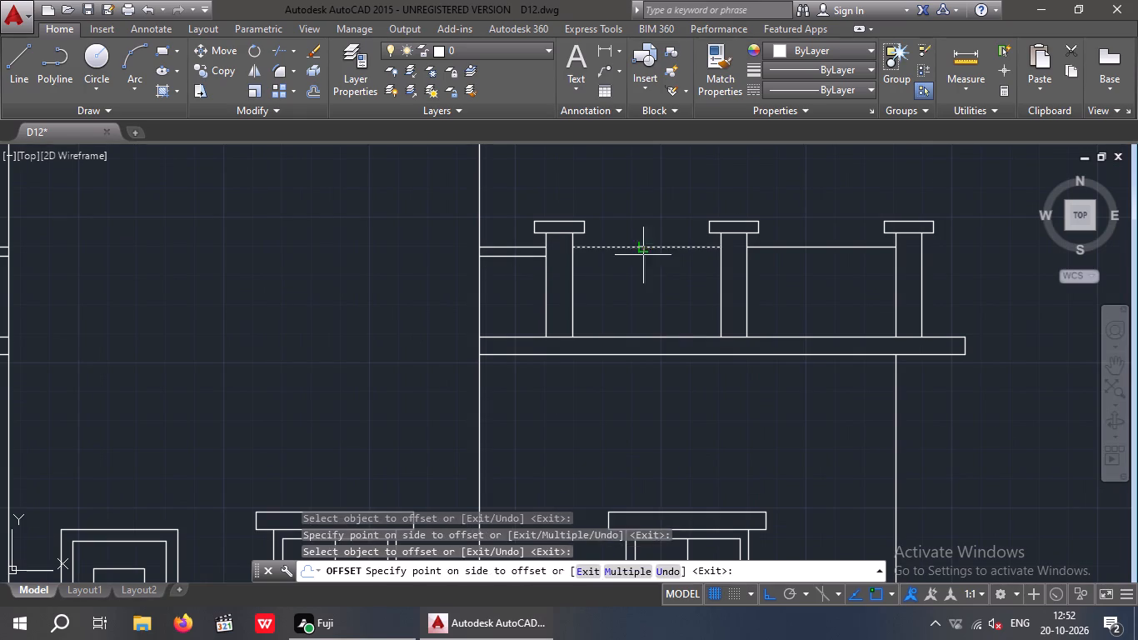
pyautogui.click(645, 270)
pyautogui.moveTo(812, 249); pyautogui.dragTo(812, 257)
pyautogui.click(812, 270)
pyautogui.scroll(-1, 819, 273)
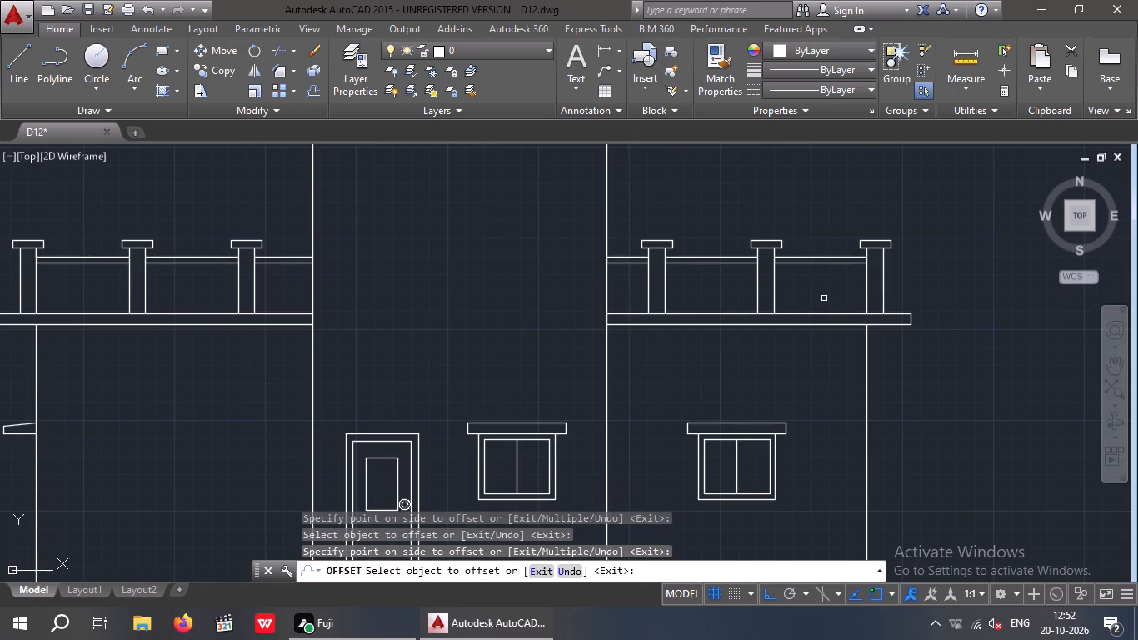
pyautogui.press('Escape')
pyautogui.press('Escape')
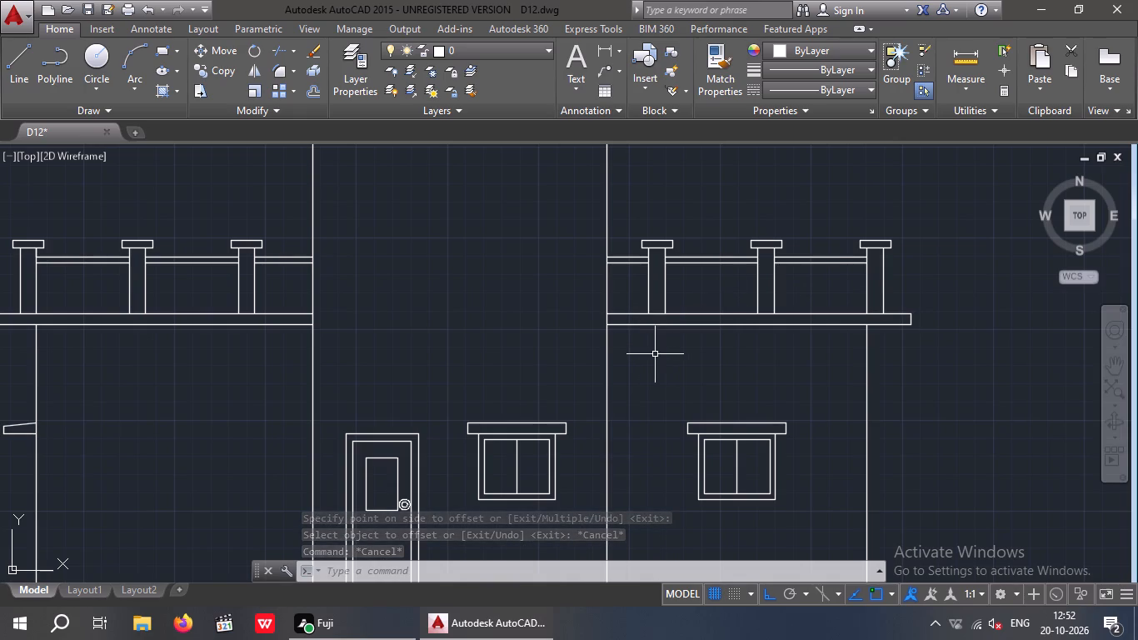
# Offset the lower horizontal line in each of the three right parapet bays 6" downward.
pyautogui.press('o')
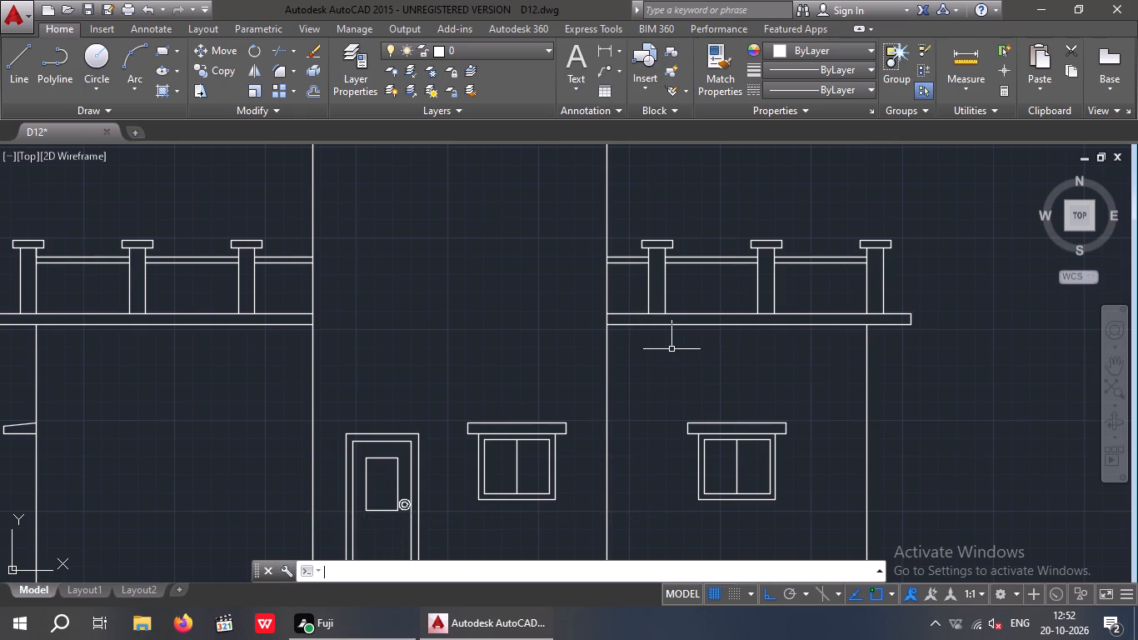
pyautogui.press('Return')
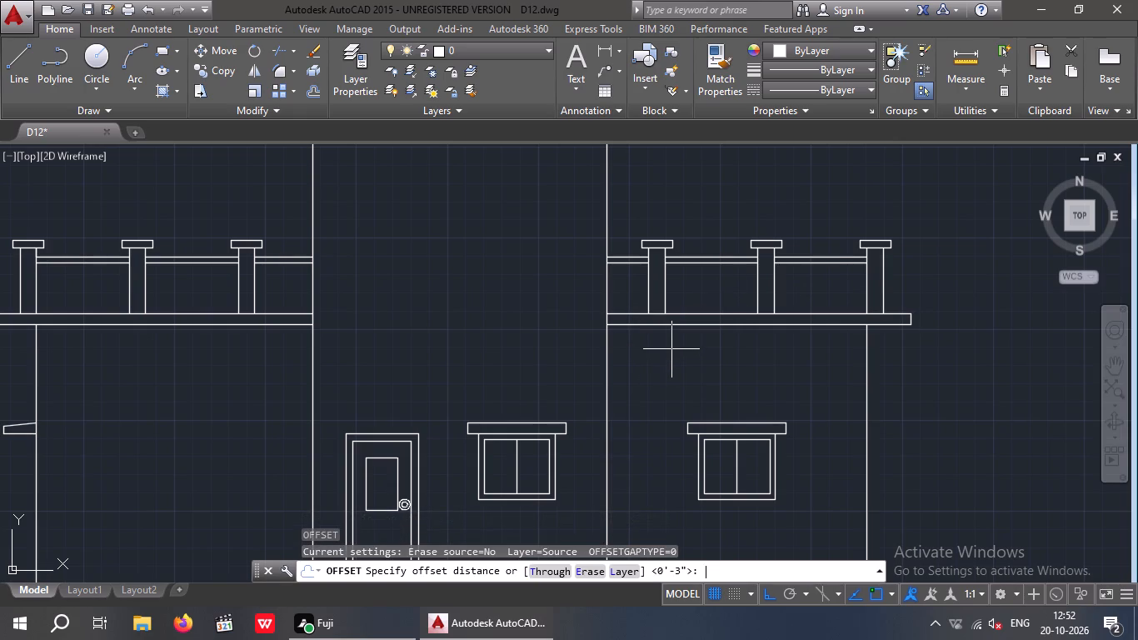
pyautogui.press('6')
pyautogui.hotkey('shift', '"')
pyautogui.press('Return')
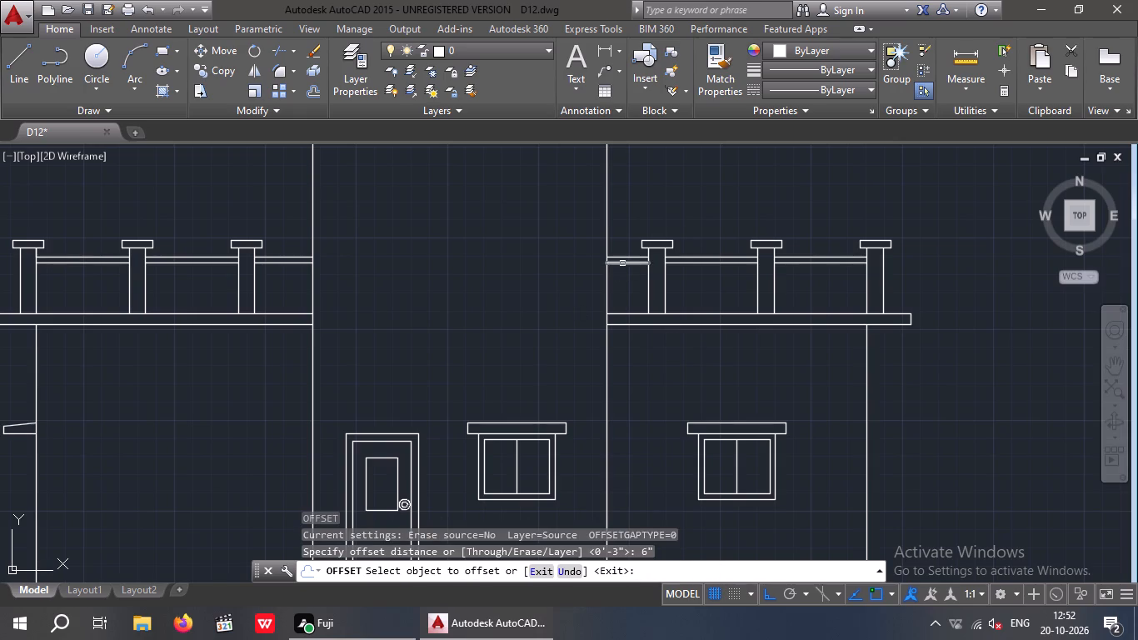
pyautogui.moveTo(624, 264); pyautogui.dragTo(626, 276)
pyautogui.click(630, 287)
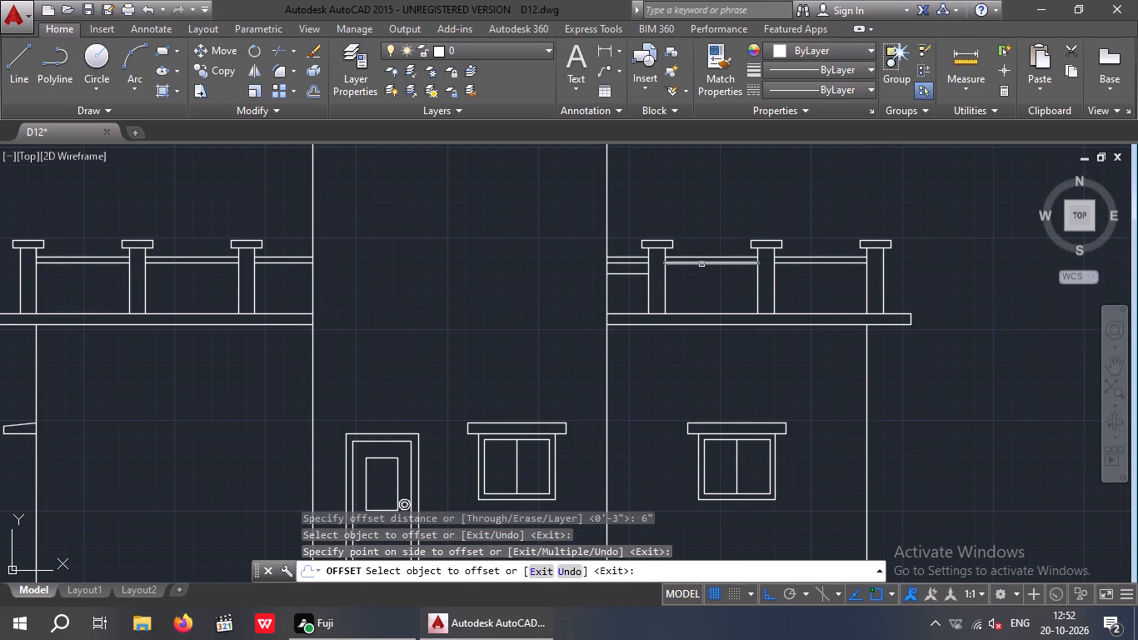
pyautogui.moveTo(701, 264); pyautogui.dragTo(701, 273)
pyautogui.click(700, 279)
pyautogui.moveTo(789, 263); pyautogui.dragTo(789, 264)
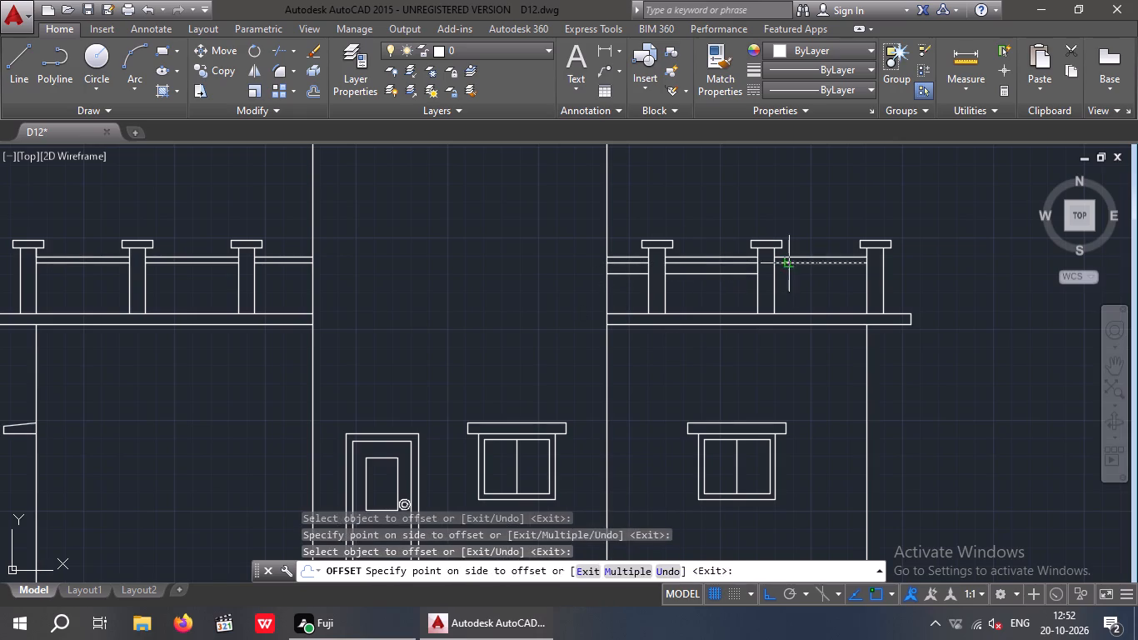
pyautogui.moveTo(789, 264); pyautogui.dragTo(790, 282)
pyautogui.click(791, 280)
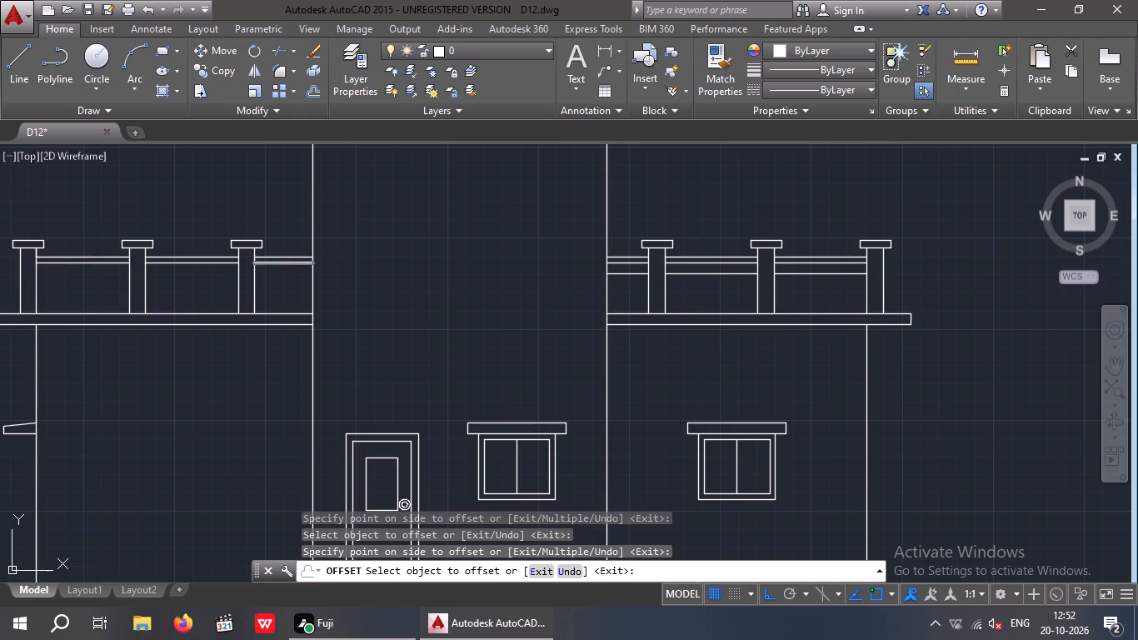
# Offset the second horizontal line in each of the three left parapet bays 6" downward.
pyautogui.moveTo(288, 264); pyautogui.dragTo(297, 292)
pyautogui.click(302, 295)
pyautogui.click(201, 264)
pyautogui.click(205, 299)
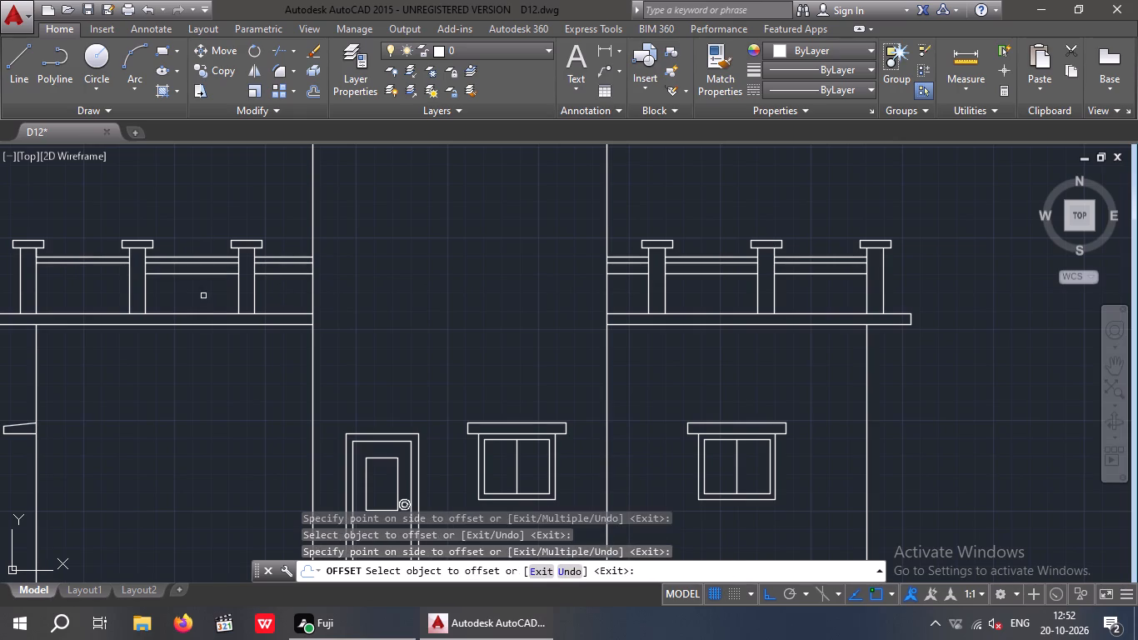
pyautogui.moveTo(203, 296); pyautogui.dragTo(376, 303, button='middle')
pyautogui.moveTo(254, 272); pyautogui.dragTo(254, 280)
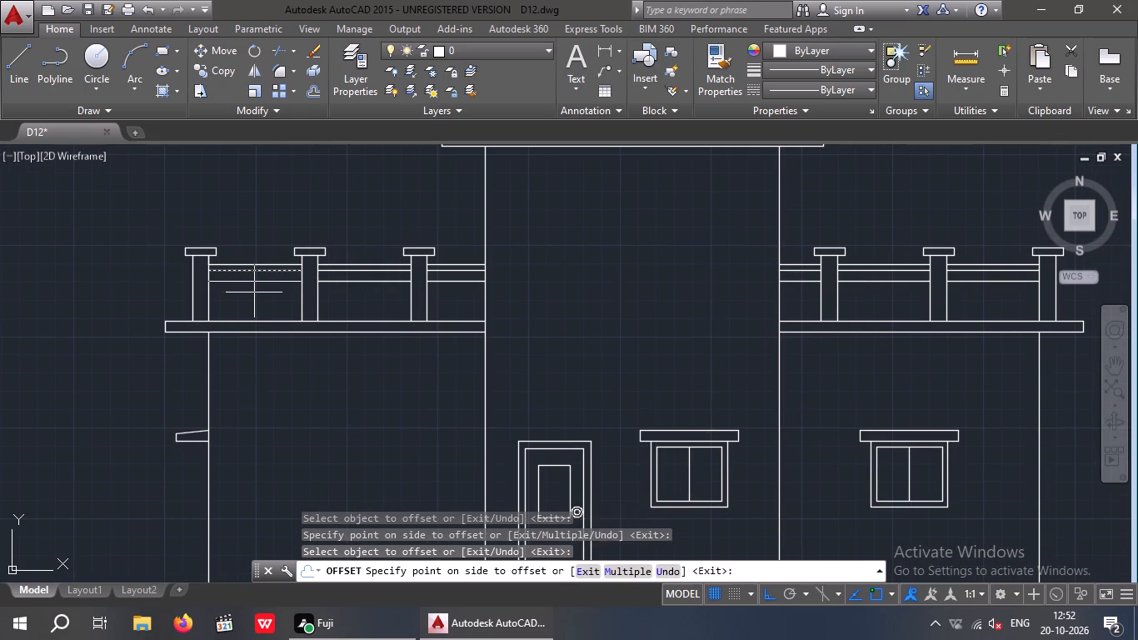
pyautogui.click(254, 300)
pyautogui.press('Escape')
pyautogui.press('Escape')
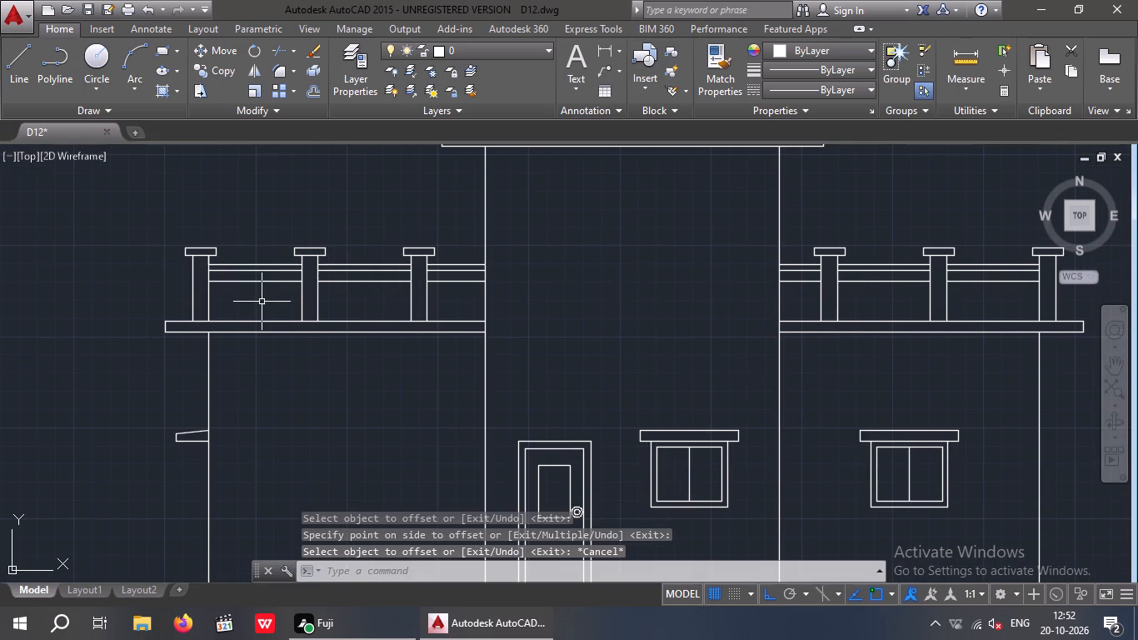
# Offset the lowest horizontal line in each of the three left parapet bays 3" downward.
pyautogui.press('o')
pyautogui.press('Return')
pyautogui.press('3')
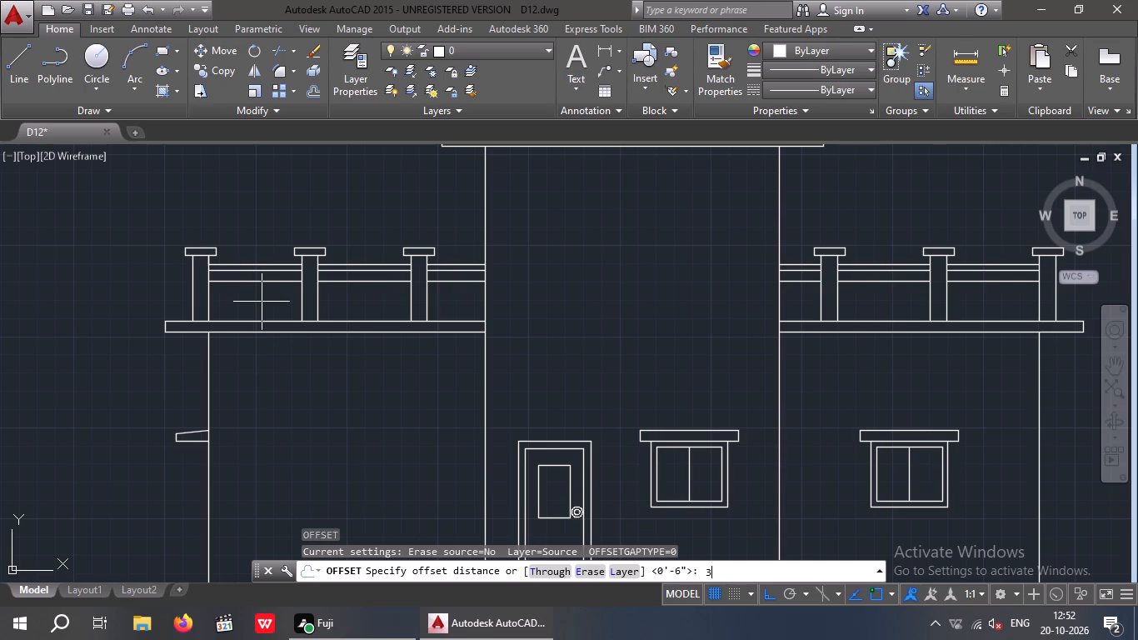
pyautogui.hotkey('shift', '"')
pyautogui.press('Return')
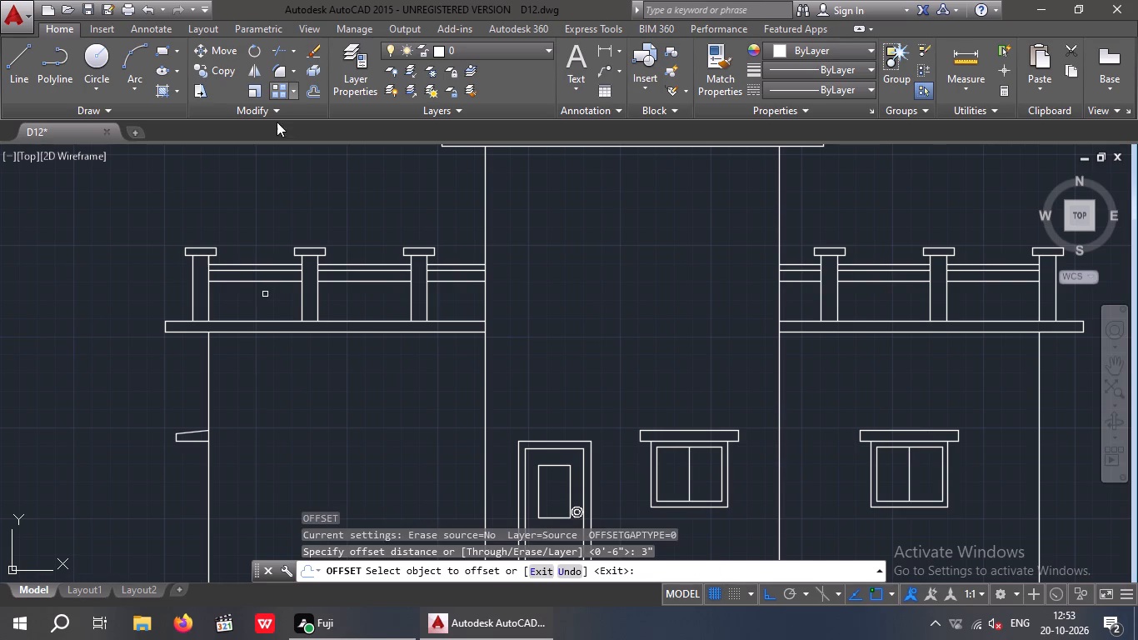
pyautogui.click(251, 282)
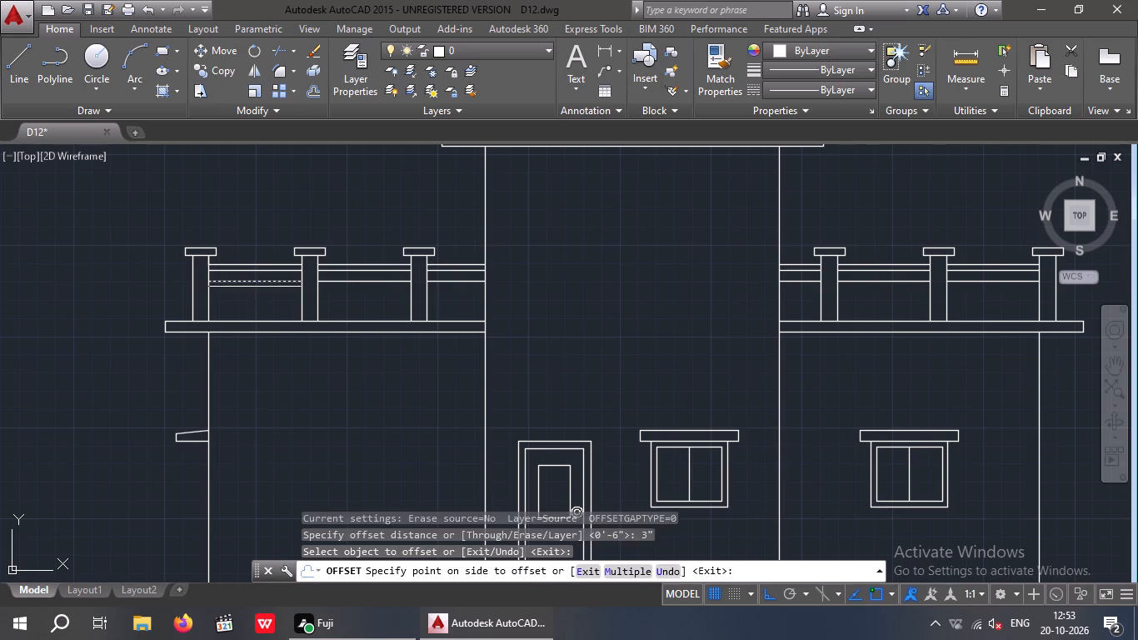
pyautogui.click(248, 294)
pyautogui.moveTo(339, 282); pyautogui.dragTo(338, 293)
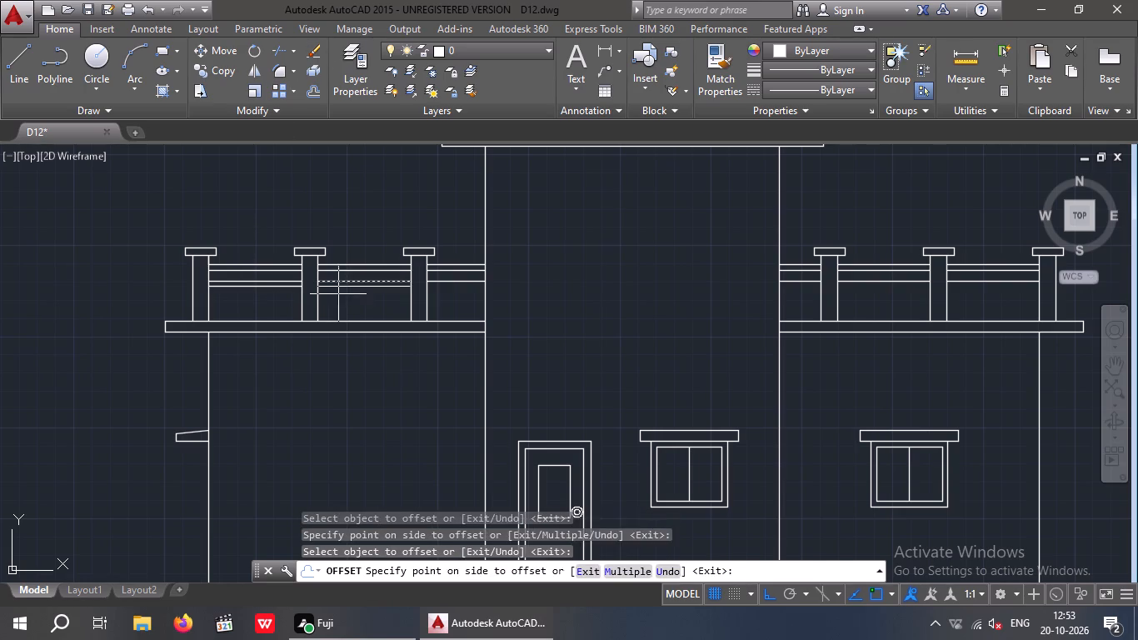
pyautogui.click(340, 297)
pyautogui.moveTo(450, 282); pyautogui.dragTo(449, 297)
pyautogui.click(450, 302)
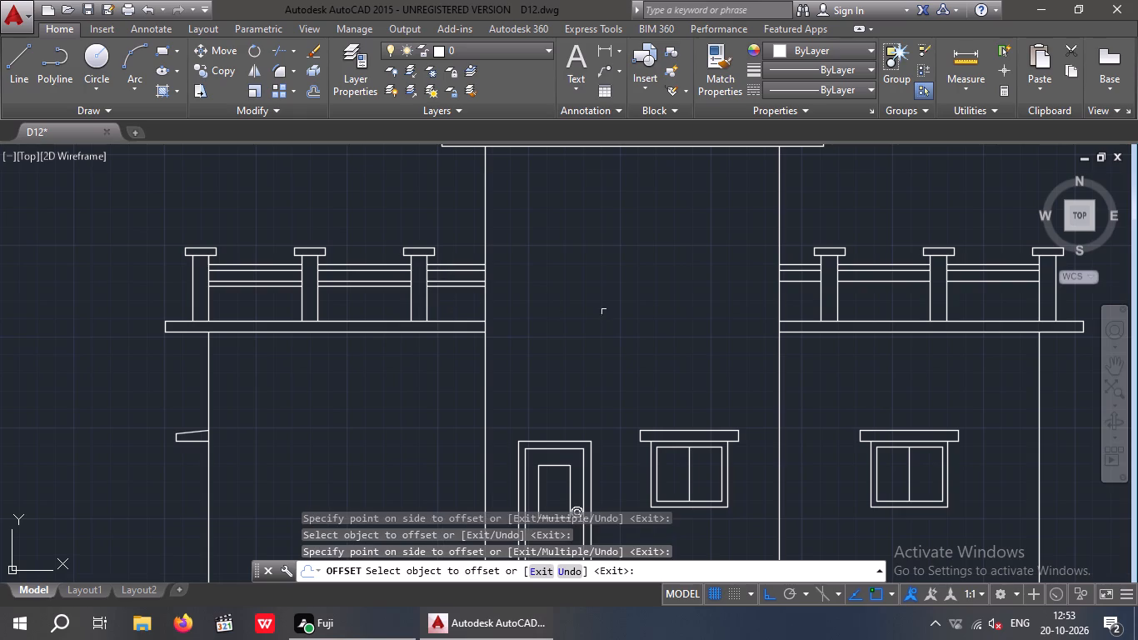
# Offset the lowest horizontal line in each of the three right parapet bays 3" downward.
pyautogui.moveTo(601, 303); pyautogui.dragTo(194, 262, button='middle')
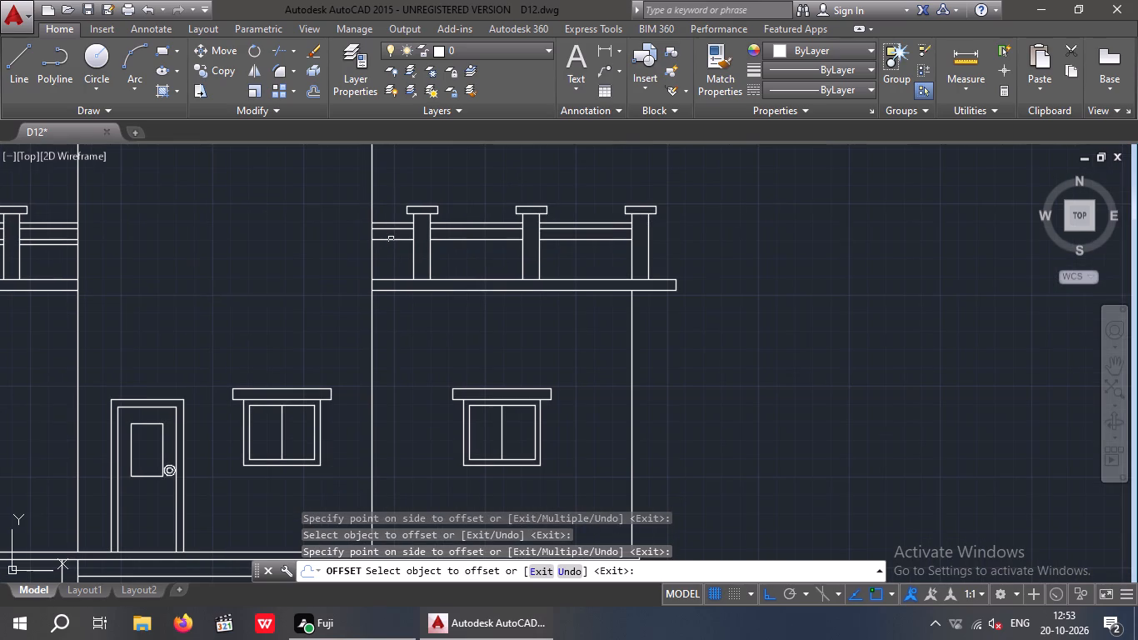
pyautogui.moveTo(391, 239); pyautogui.dragTo(391, 247)
pyautogui.click(392, 262)
pyautogui.moveTo(466, 239); pyautogui.dragTo(465, 250)
pyautogui.click(465, 257)
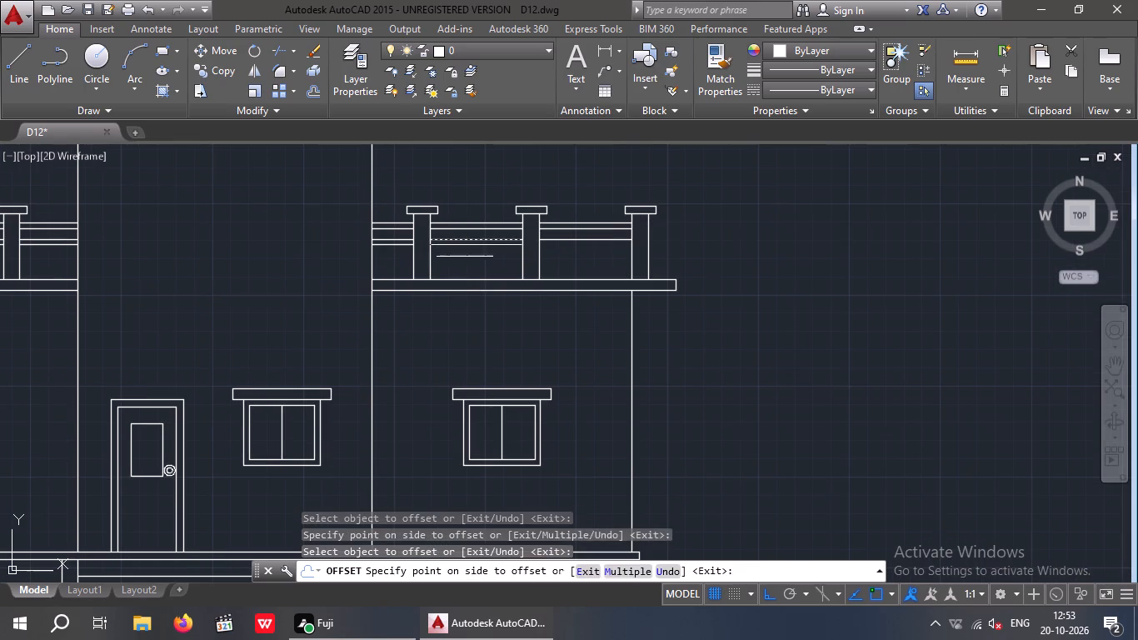
pyautogui.moveTo(564, 239); pyautogui.dragTo(563, 247)
pyautogui.click(562, 252)
pyautogui.scroll(-1, 554, 257)
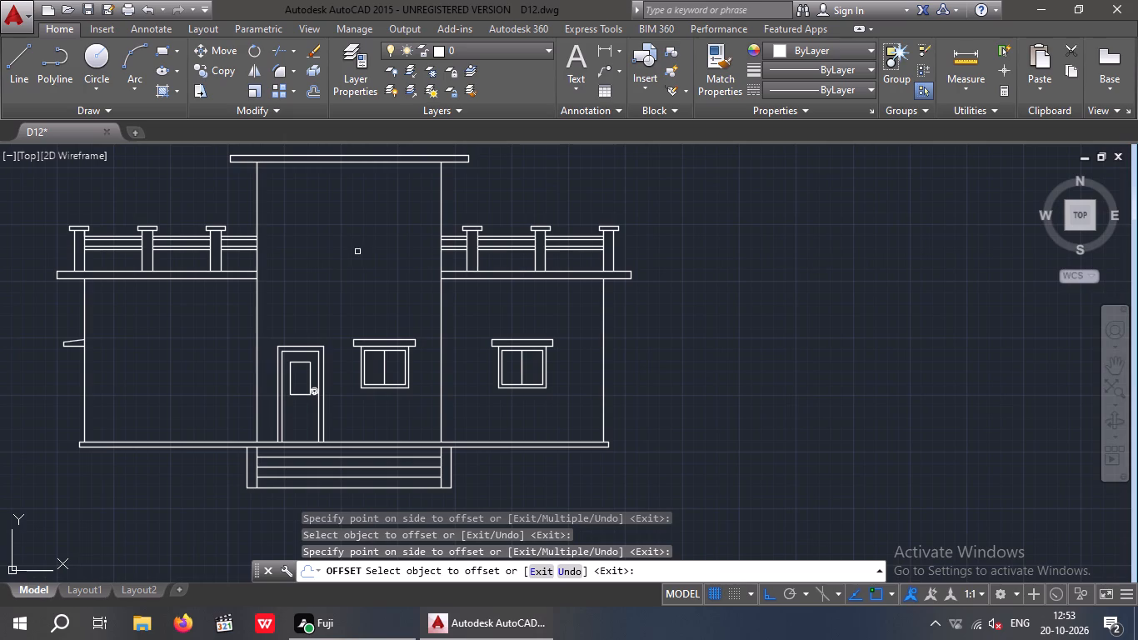
pyautogui.moveTo(357, 251); pyautogui.dragTo(651, 254, button='middle')
pyautogui.scroll(3, 398, 263)
pyautogui.press('Escape')
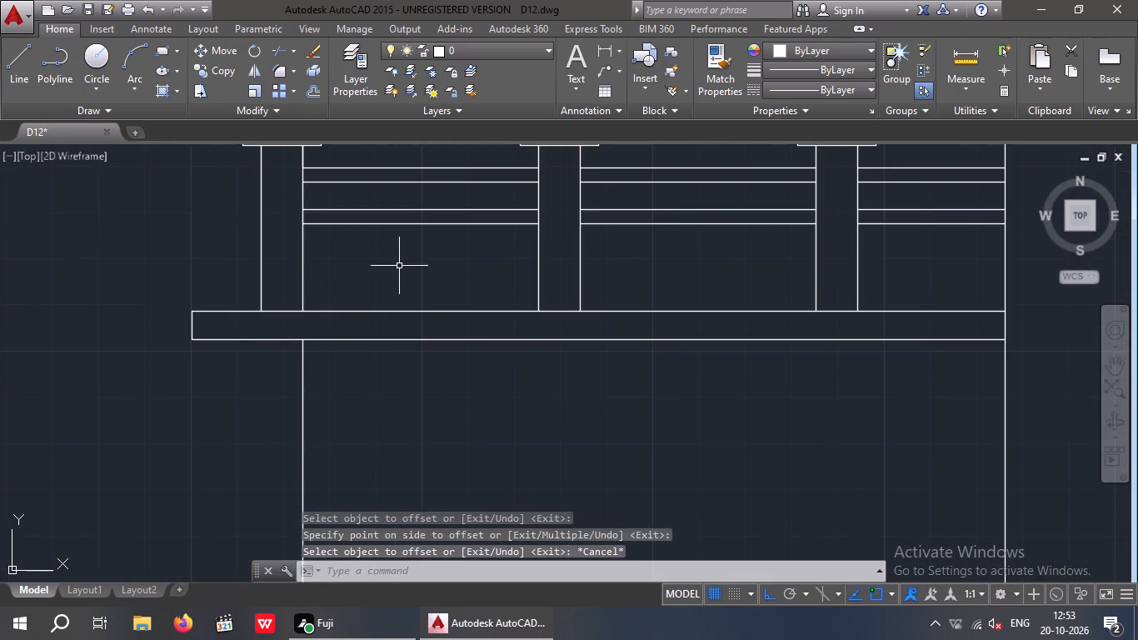
pyautogui.press('Escape')
# Offset the lowest horizontal line in each of the three left parapet bays 6" downward.
pyautogui.press('o')
pyautogui.press('Return')
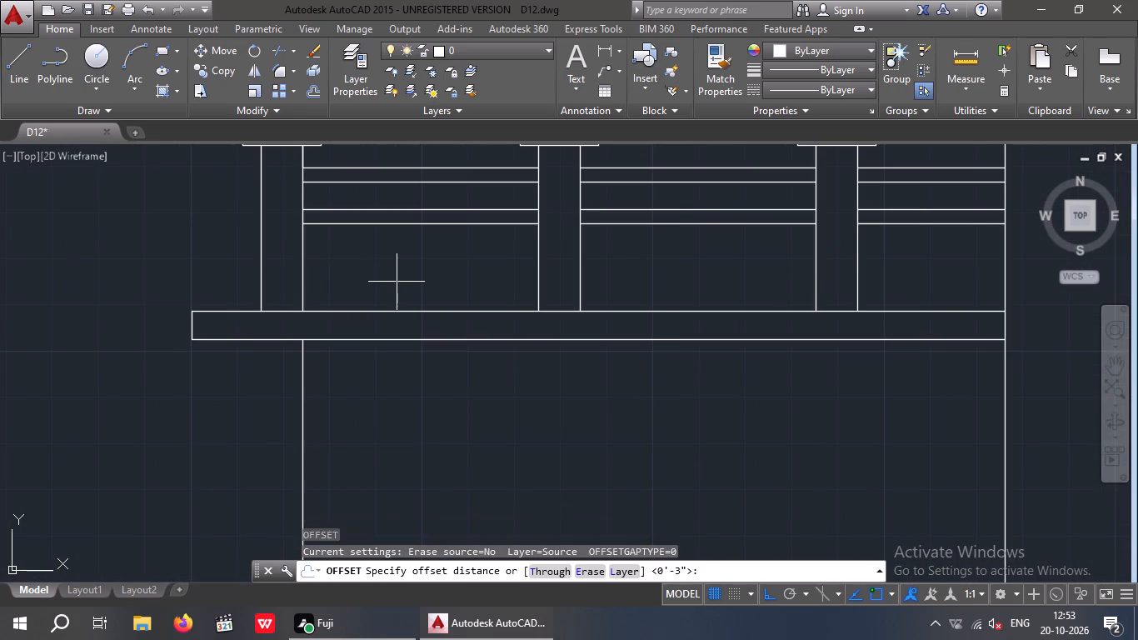
pyautogui.press('6')
pyautogui.hotkey('shift', '"')
pyautogui.press('Return')
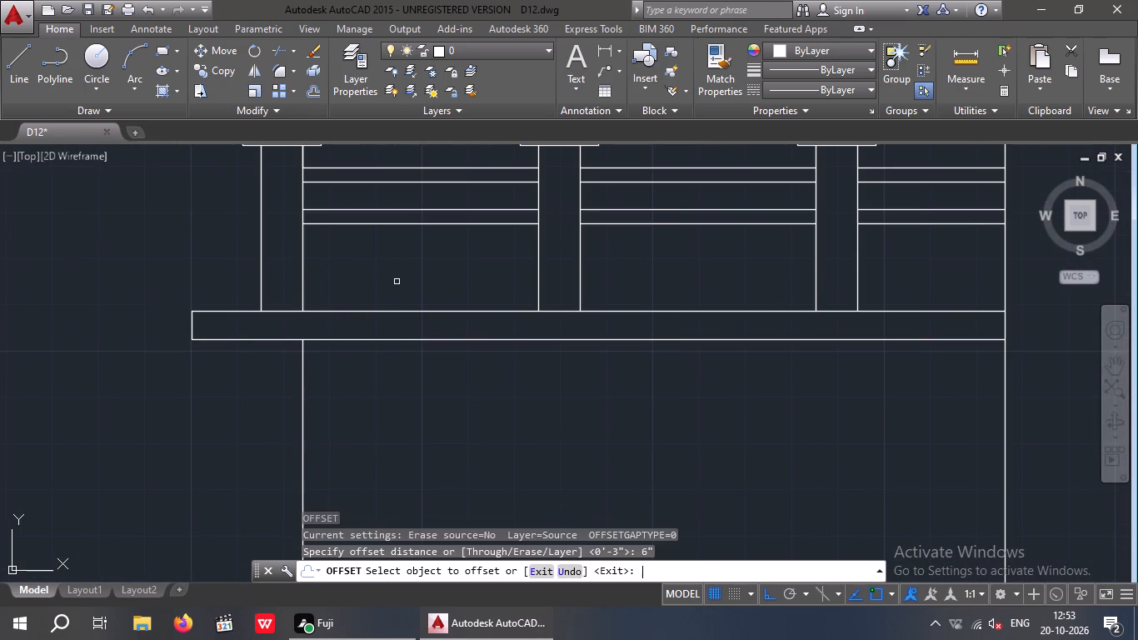
pyautogui.moveTo(391, 223); pyautogui.dragTo(391, 233)
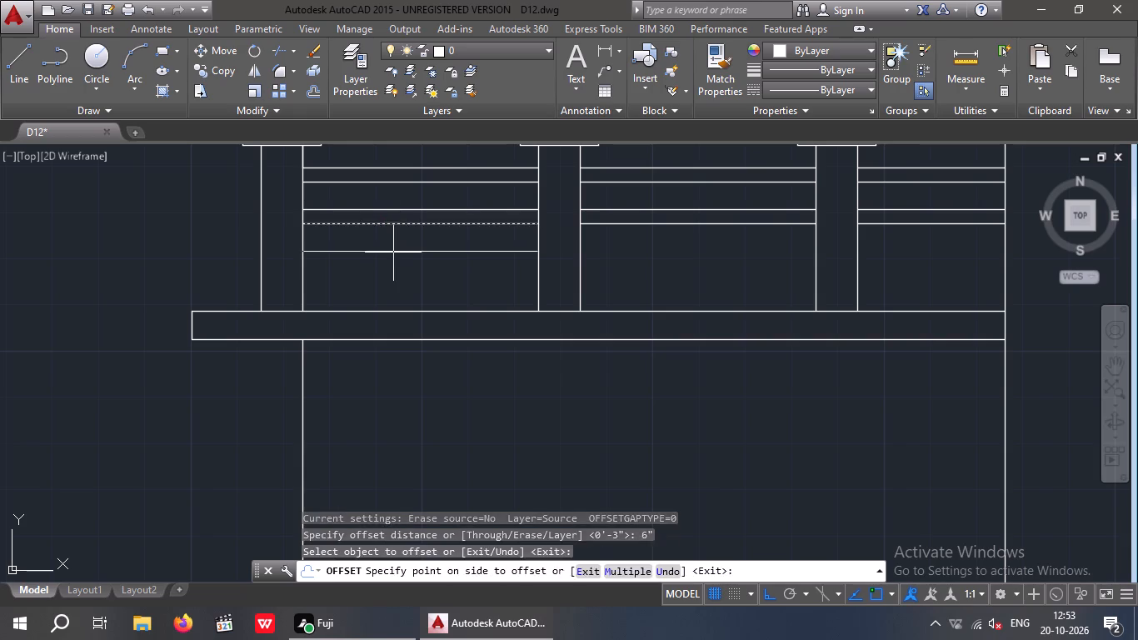
pyautogui.click(393, 256)
pyautogui.moveTo(641, 222); pyautogui.dragTo(639, 246)
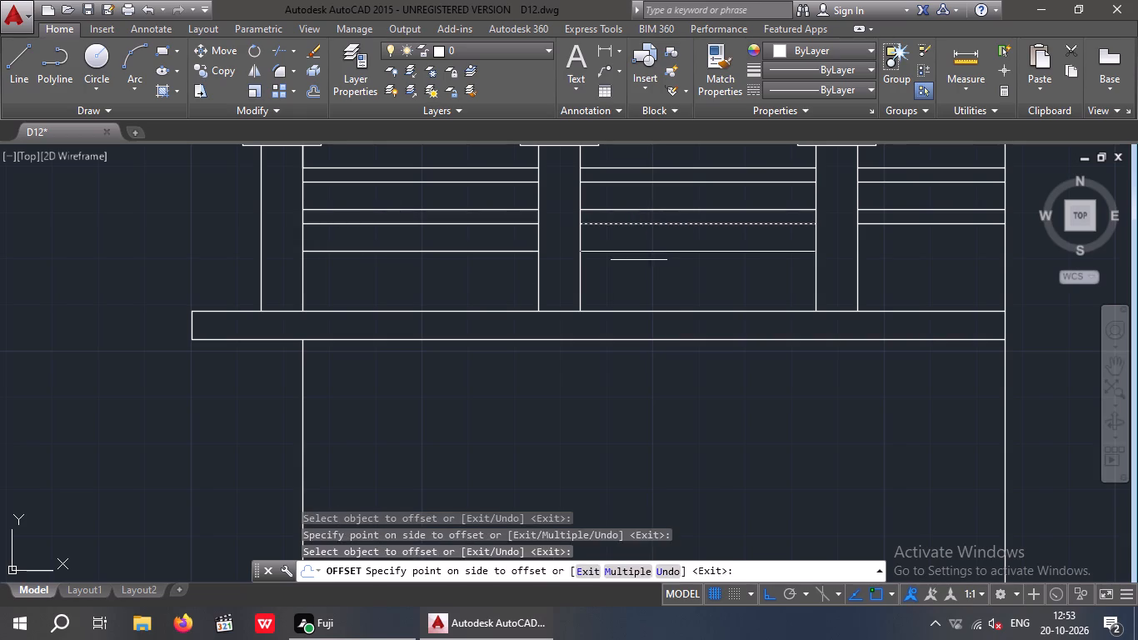
pyautogui.click(641, 268)
pyautogui.moveTo(634, 282); pyautogui.dragTo(324, 258, button='middle')
pyautogui.moveTo(618, 200); pyautogui.dragTo(617, 211)
pyautogui.click(612, 242)
# Offset the lowest horizontal line in each of the three right parapet bays 6" downward.
pyautogui.scroll(-1, 623, 245)
pyautogui.moveTo(458, 275); pyautogui.dragTo(370, 279, button='middle')
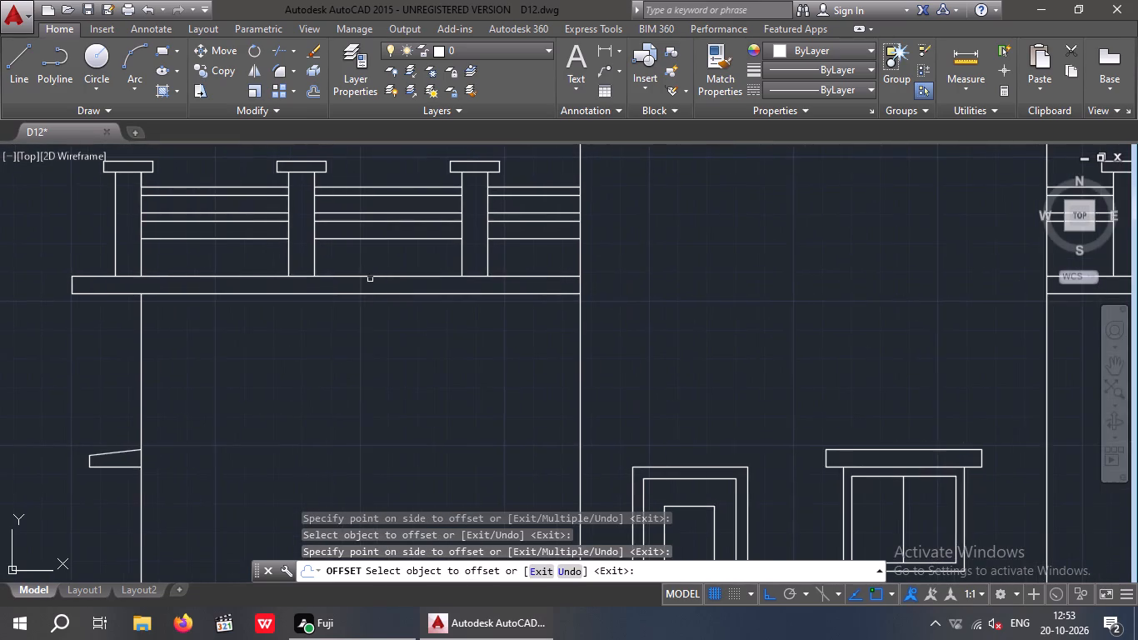
pyautogui.moveTo(620, 272); pyautogui.dragTo(47, 312, button='middle')
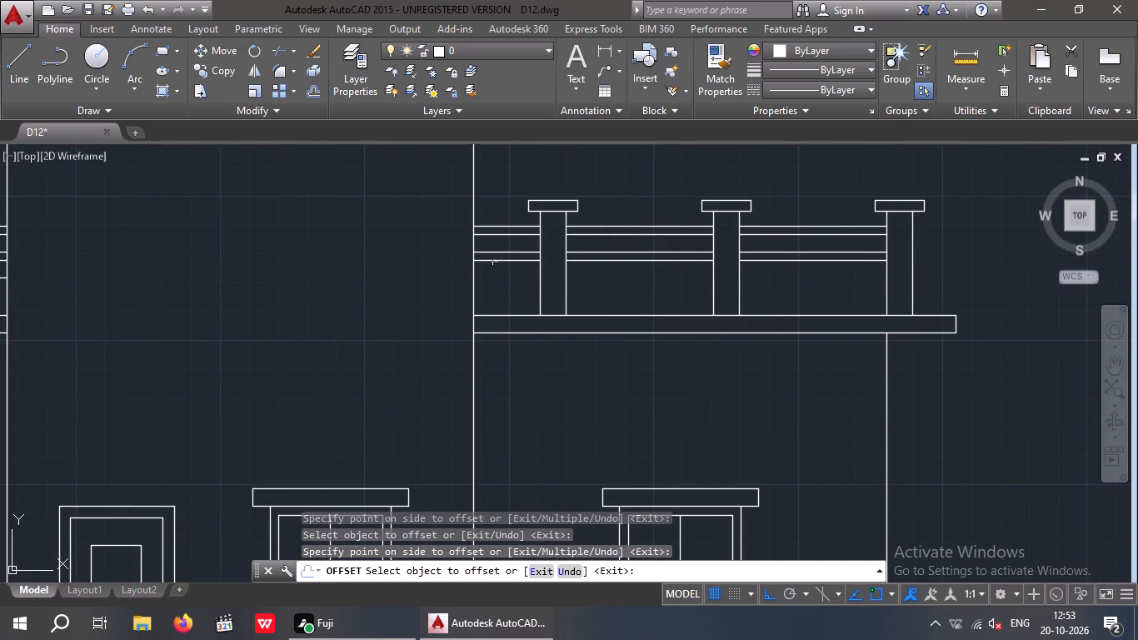
pyautogui.moveTo(499, 259); pyautogui.dragTo(499, 276)
pyautogui.click(500, 297)
pyautogui.moveTo(616, 260); pyautogui.dragTo(615, 274)
pyautogui.click(613, 306)
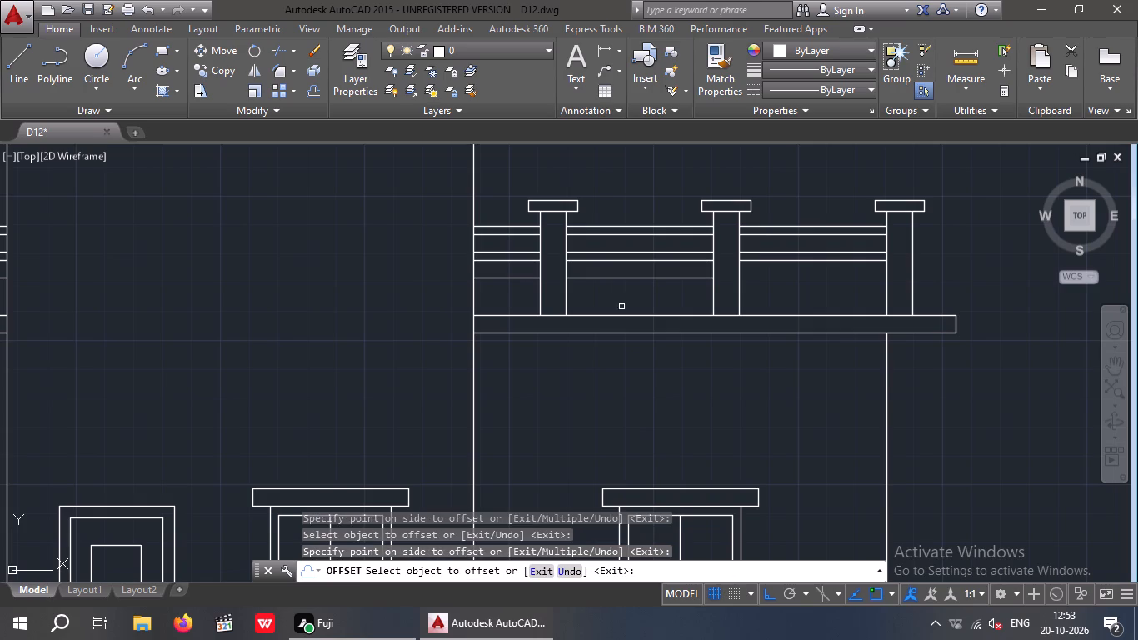
pyautogui.moveTo(787, 262); pyautogui.dragTo(787, 281)
pyautogui.click(787, 296)
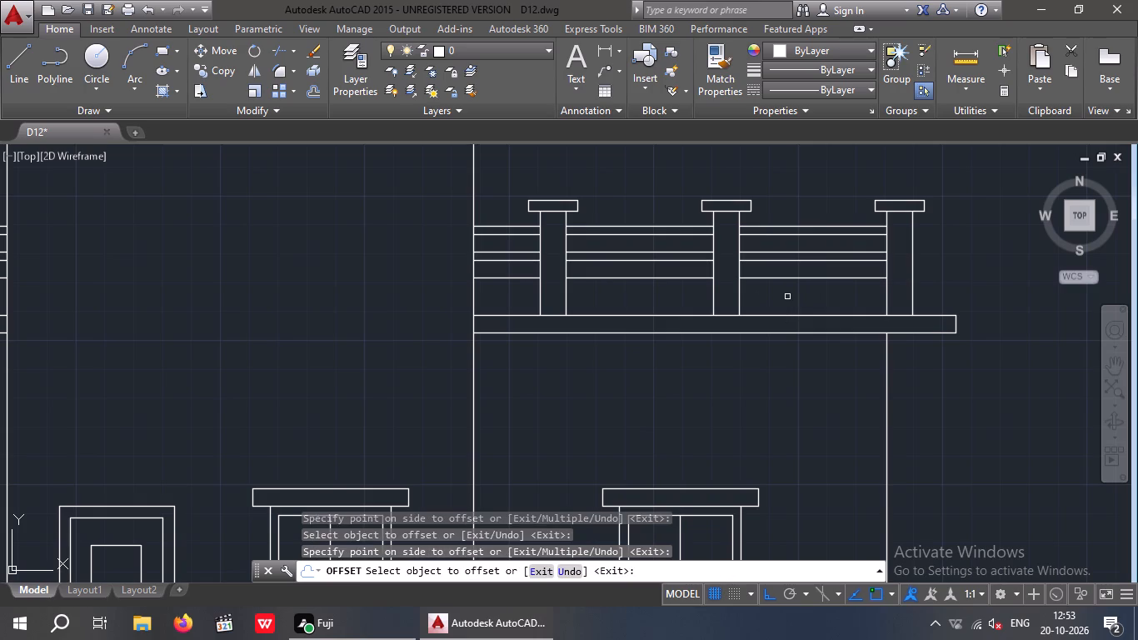
pyautogui.press('Escape')
pyautogui.press('Escape')
pyautogui.press('Escape')
# Offset the new lowest horizontal line in each of the three right parapet bays 3" downward.
pyautogui.press('o')
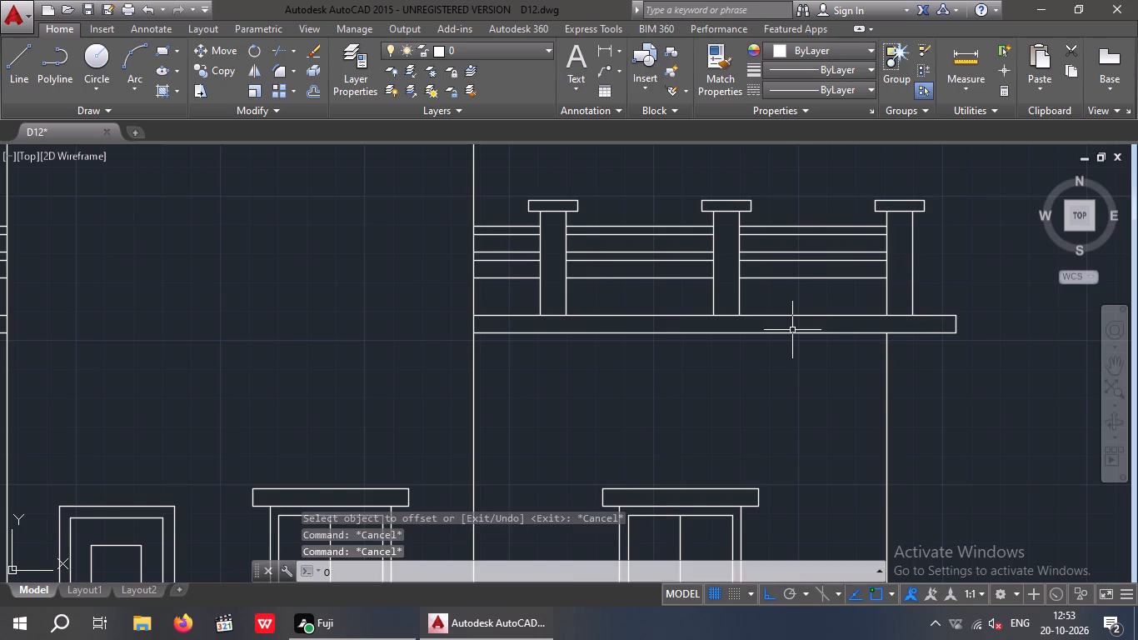
pyautogui.press('Return')
pyautogui.press('3')
pyautogui.hotkey('shift', '"')
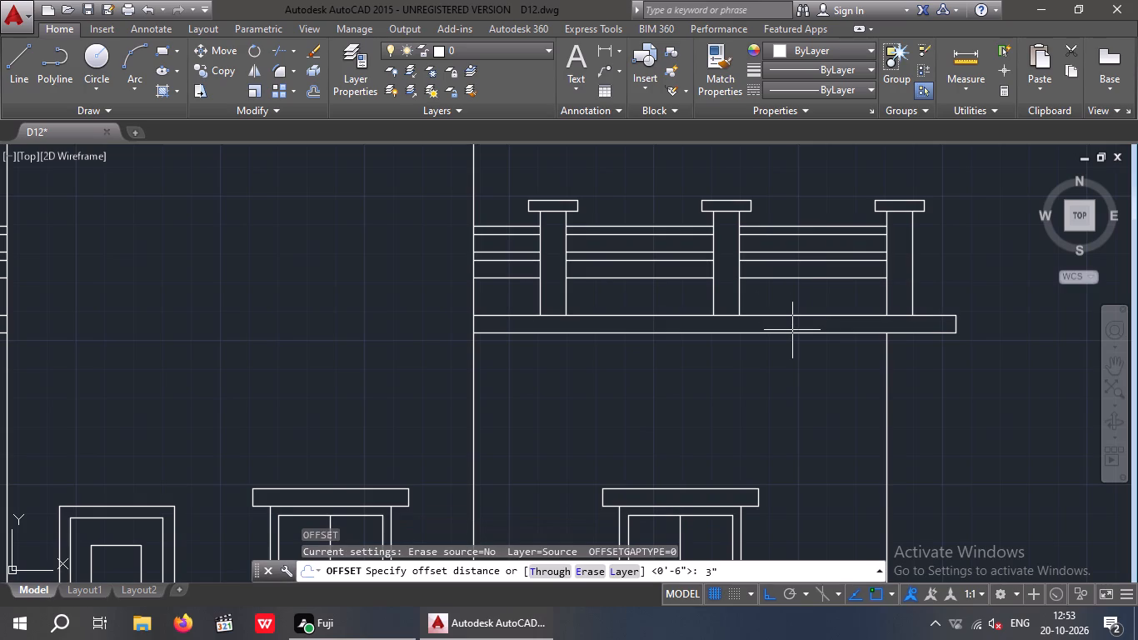
pyautogui.press('Return')
pyautogui.moveTo(823, 279); pyautogui.dragTo(825, 292)
pyautogui.click(826, 294)
pyautogui.click(656, 280)
pyautogui.moveTo(655, 297); pyautogui.dragTo(639, 302)
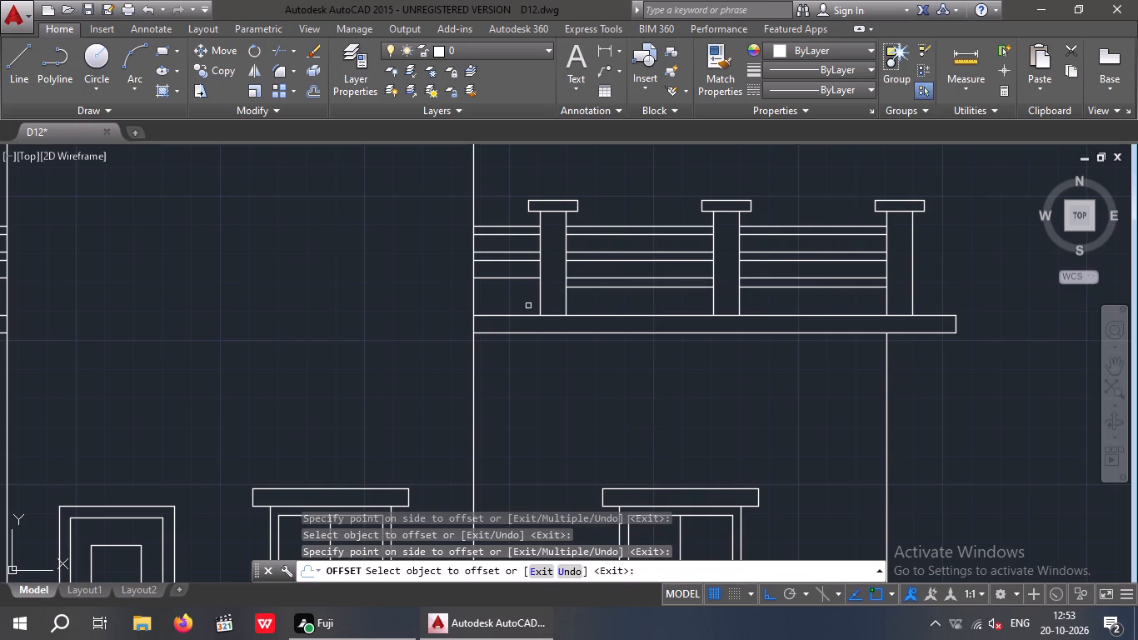
pyautogui.moveTo(515, 276); pyautogui.dragTo(516, 286)
pyautogui.click(517, 294)
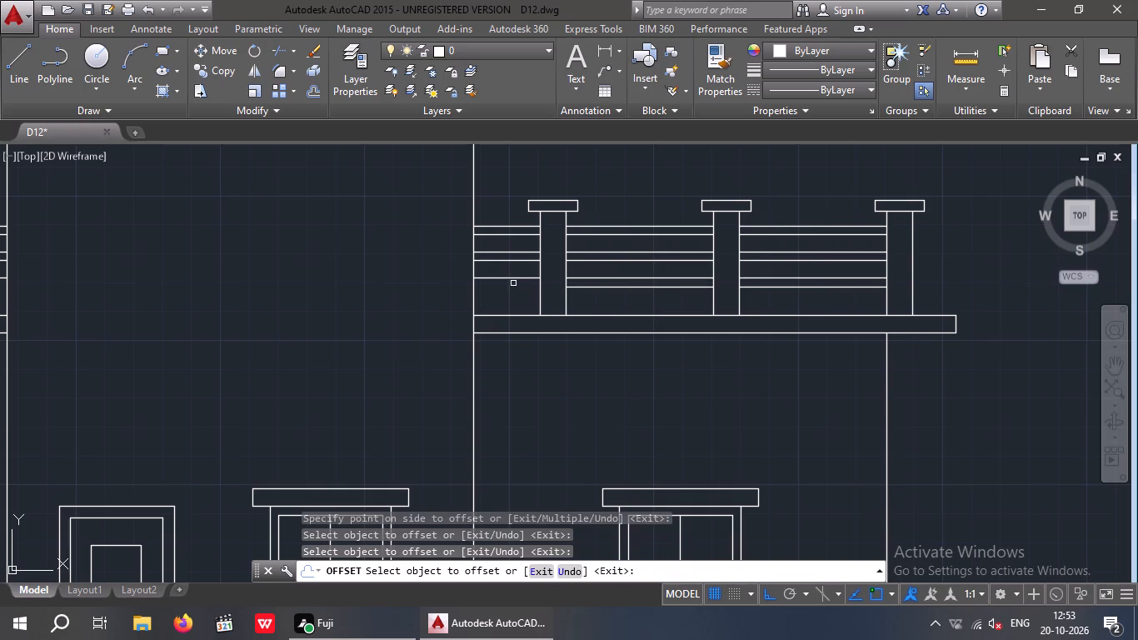
pyautogui.moveTo(511, 277); pyautogui.dragTo(512, 285)
pyautogui.click(520, 299)
# Offset the lowest horizontal line in each of the three left parapet bays 3" downward.
pyautogui.scroll(-2, 522, 295)
pyautogui.moveTo(395, 306); pyautogui.dragTo(396, 305, button='middle')
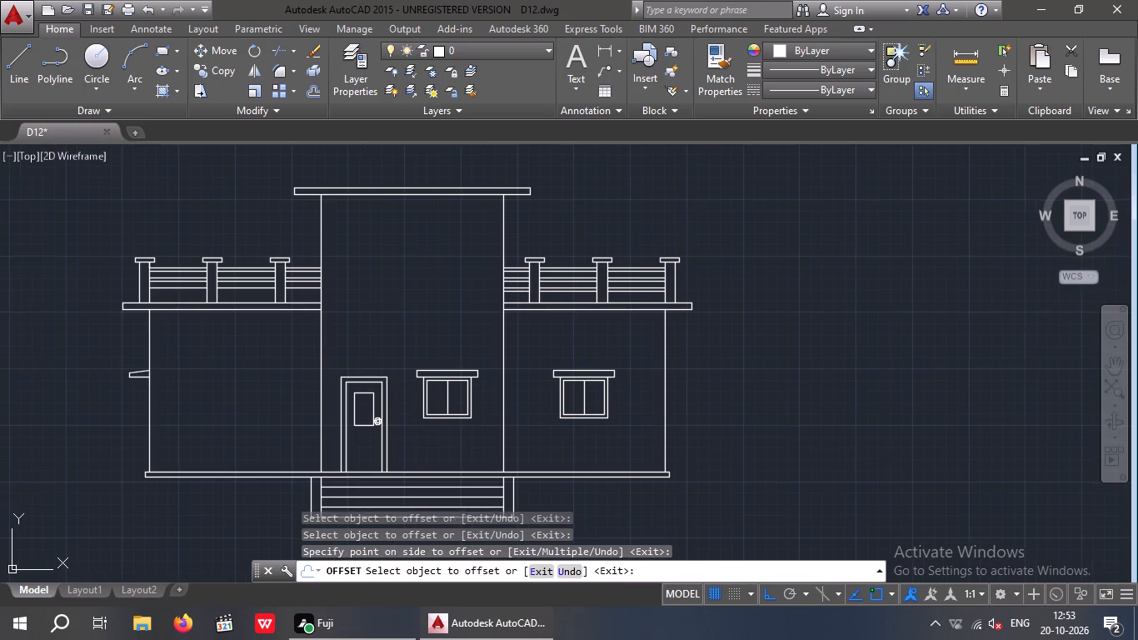
pyautogui.moveTo(396, 305); pyautogui.dragTo(731, 287, button='middle')
pyautogui.scroll(3, 636, 277)
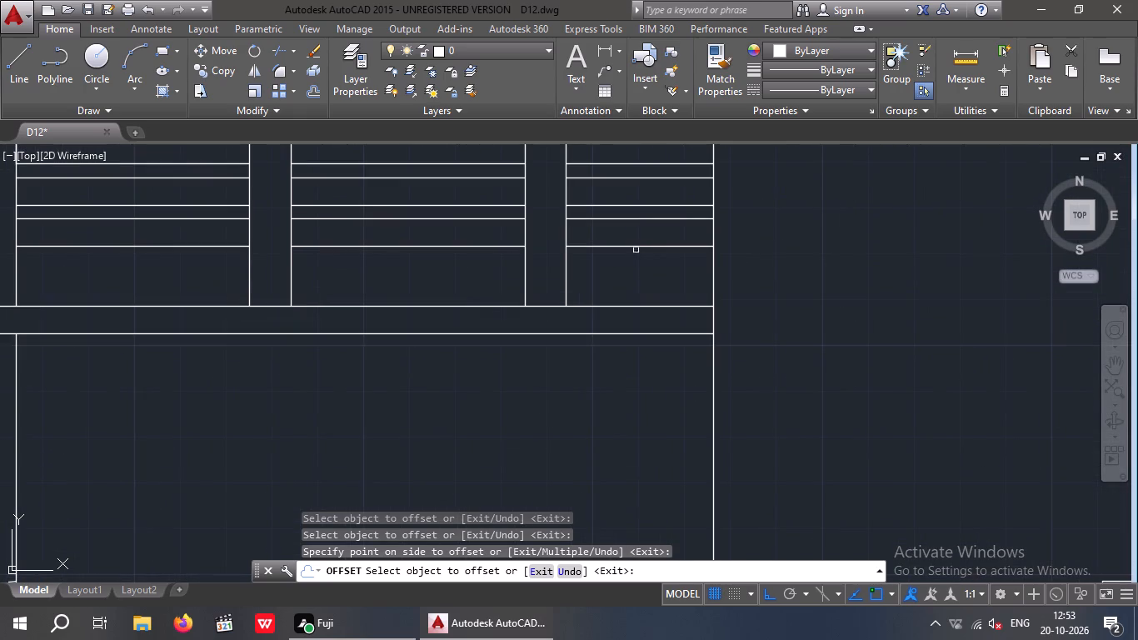
pyautogui.moveTo(635, 247); pyautogui.dragTo(636, 262)
pyautogui.click(636, 272)
pyautogui.moveTo(452, 247); pyautogui.dragTo(452, 269)
pyautogui.click(461, 279)
pyautogui.scroll(-1, 462, 277)
pyautogui.moveTo(678, 274); pyautogui.dragTo(772, 273, button='middle')
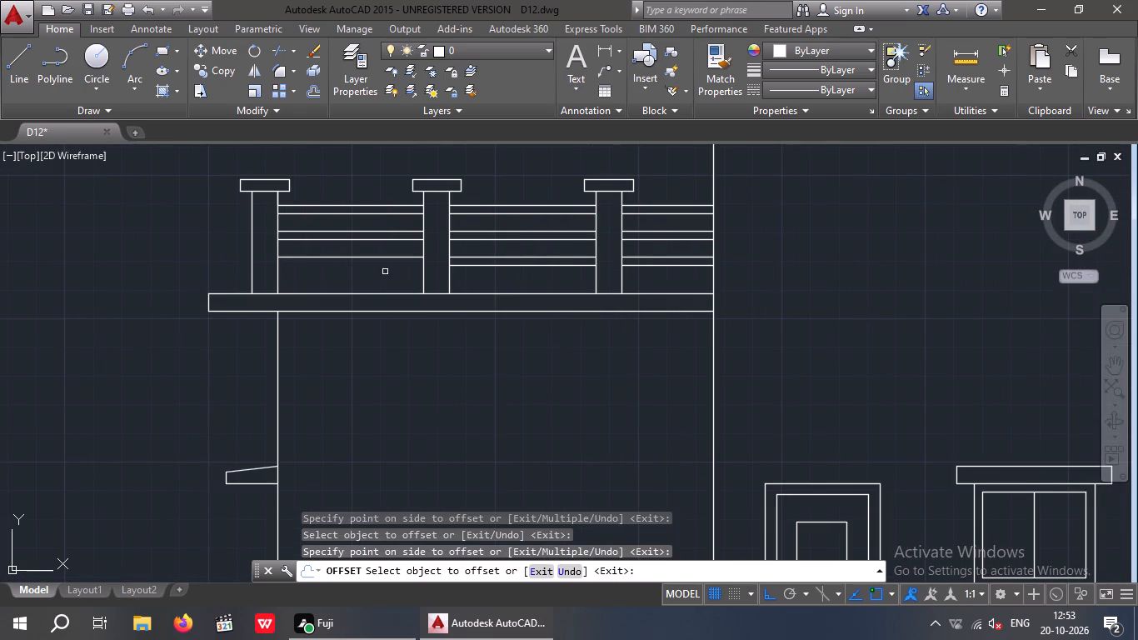
pyautogui.click(375, 256)
pyautogui.click(375, 279)
pyautogui.scroll(-1, 400, 271)
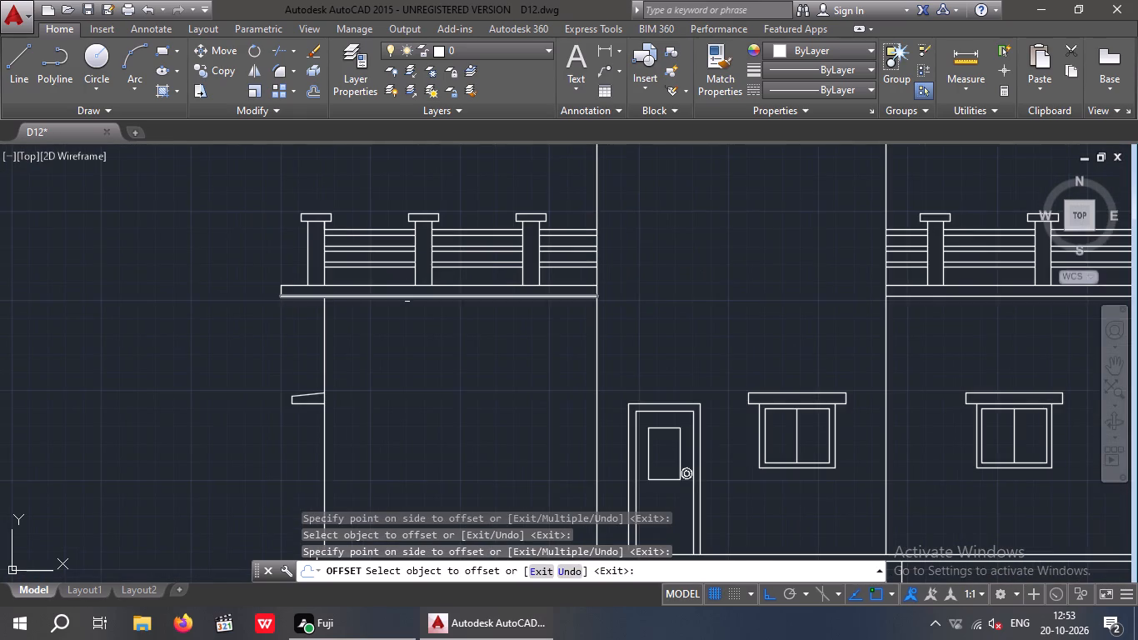
pyautogui.scroll(-1, 415, 313)
pyautogui.press('Escape')
pyautogui.press('Escape')
# Save the drawing D12.
pyautogui.hotkey('ctrl', 's')
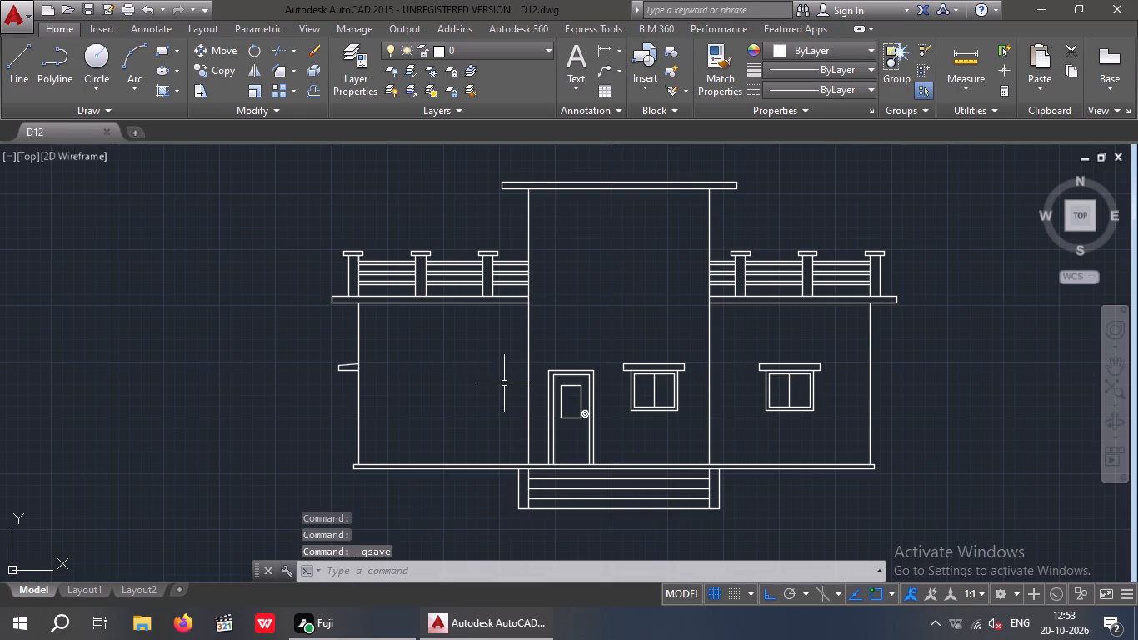
pyautogui.hotkey('ctrl', 's')
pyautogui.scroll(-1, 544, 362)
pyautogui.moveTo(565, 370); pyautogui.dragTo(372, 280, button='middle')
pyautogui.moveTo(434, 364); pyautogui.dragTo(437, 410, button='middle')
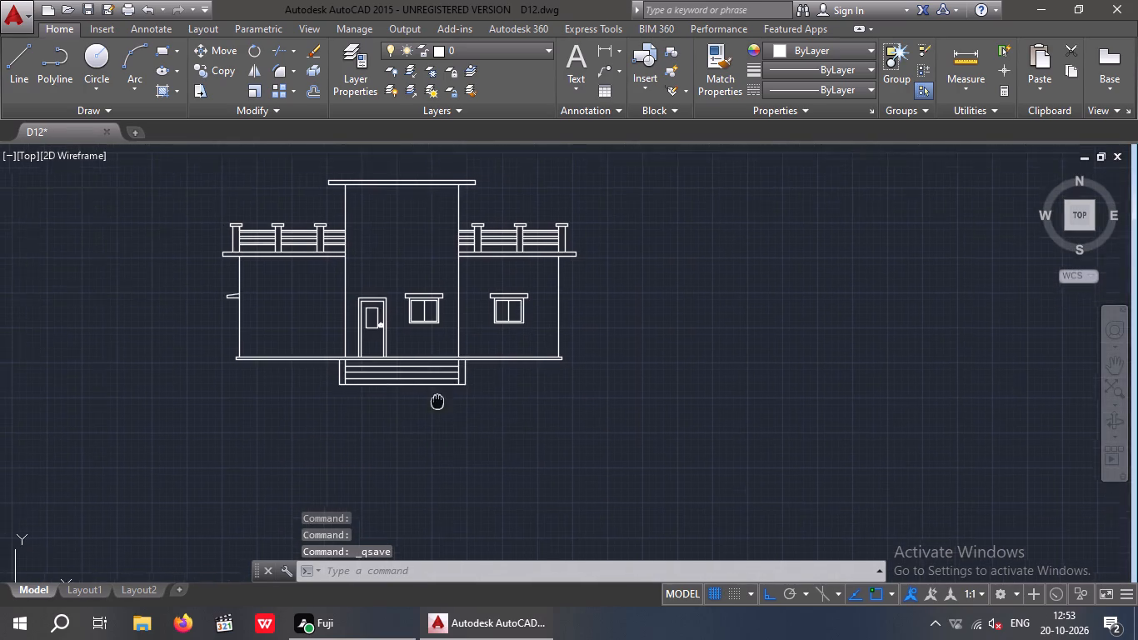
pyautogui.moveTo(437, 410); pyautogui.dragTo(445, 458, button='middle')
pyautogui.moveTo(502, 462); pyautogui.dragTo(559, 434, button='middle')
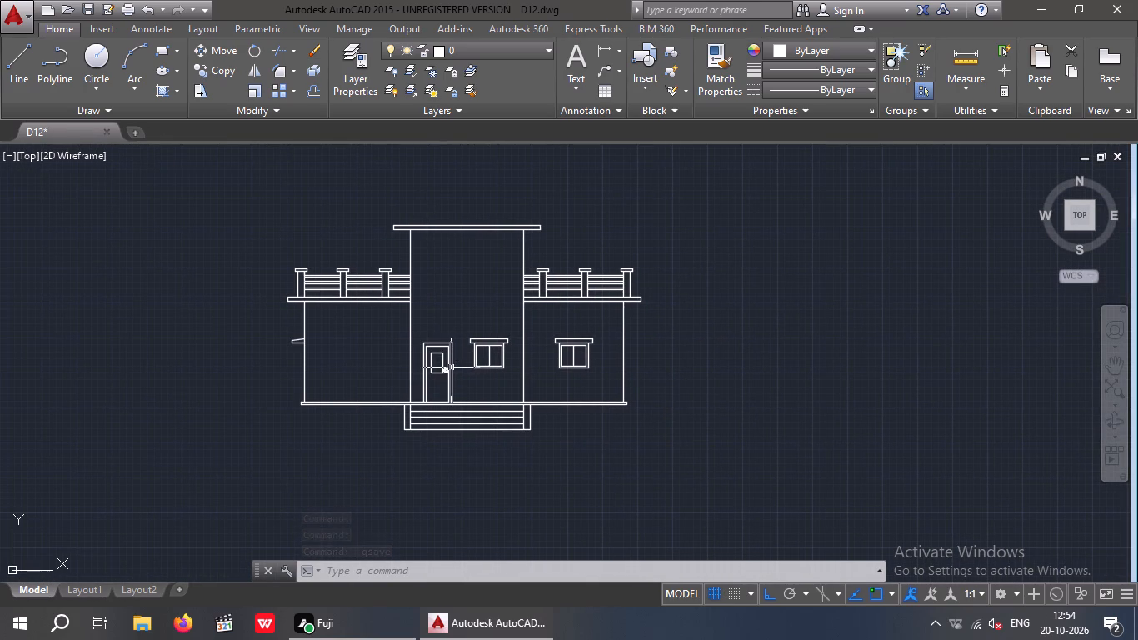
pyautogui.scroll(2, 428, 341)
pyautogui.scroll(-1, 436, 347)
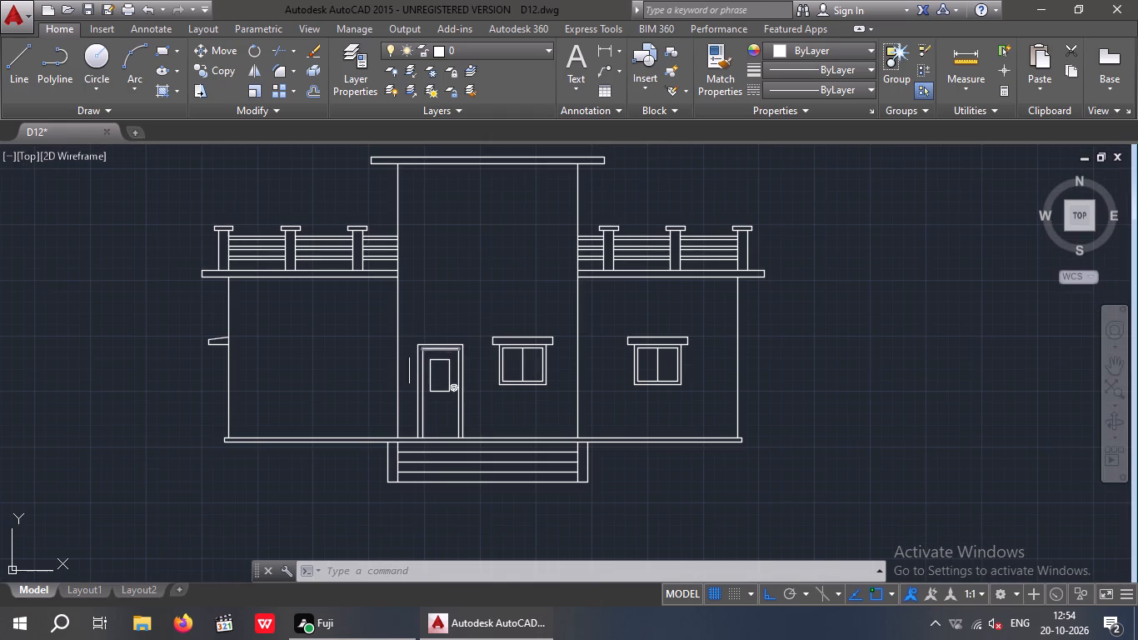
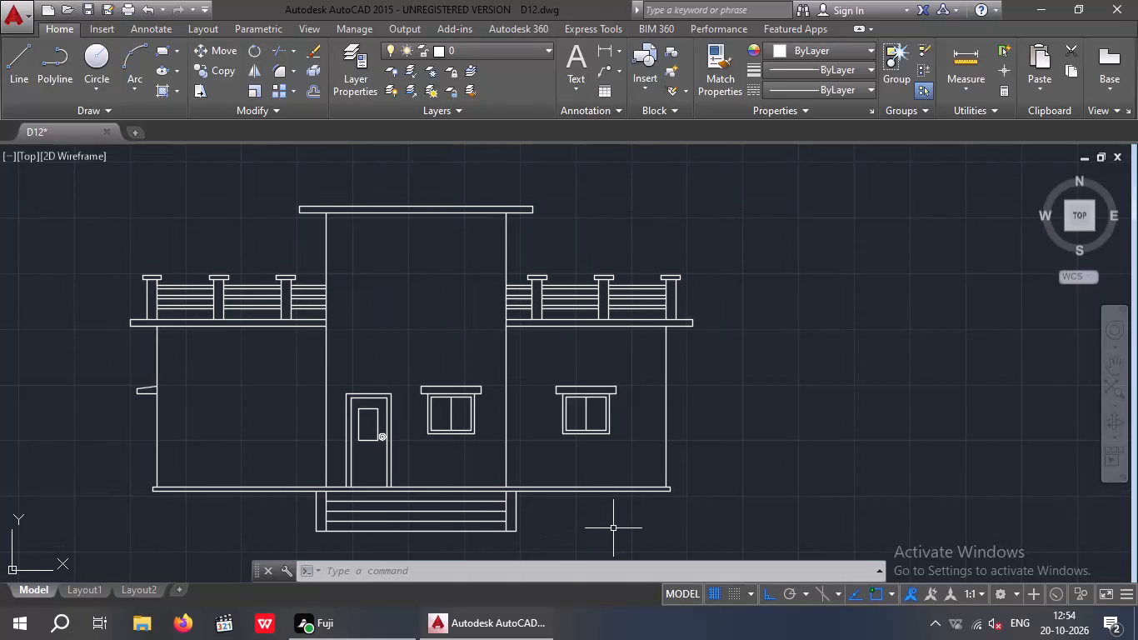
# Save the drawing.
pyautogui.hotkey('ctrl', 's')
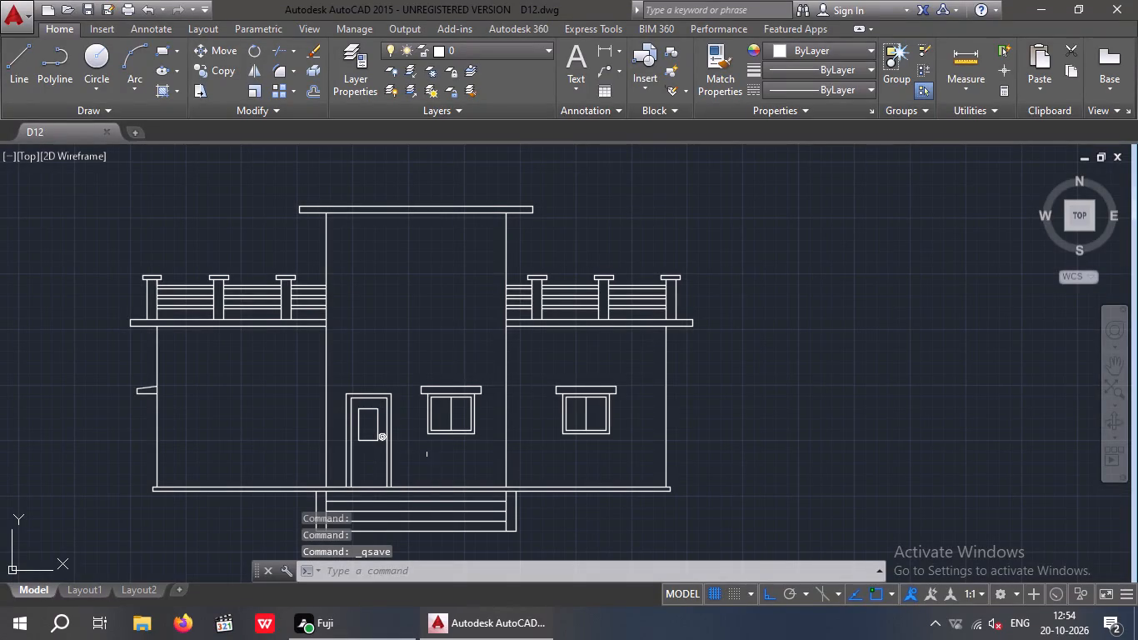
# Draw an upright ellipse on the left wing's wall with half-axes of about 2'-7" vertically and 0'-11" horizontally.
pyautogui.moveTo(427, 452); pyautogui.dragTo(426, 421, button='middle')
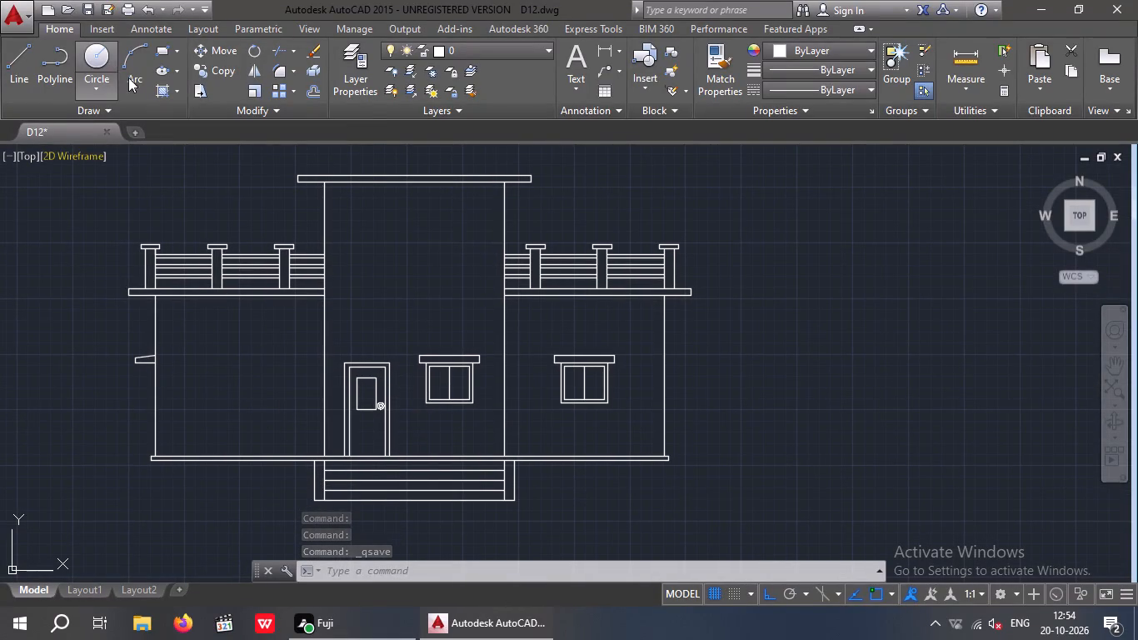
pyautogui.click(163, 72)
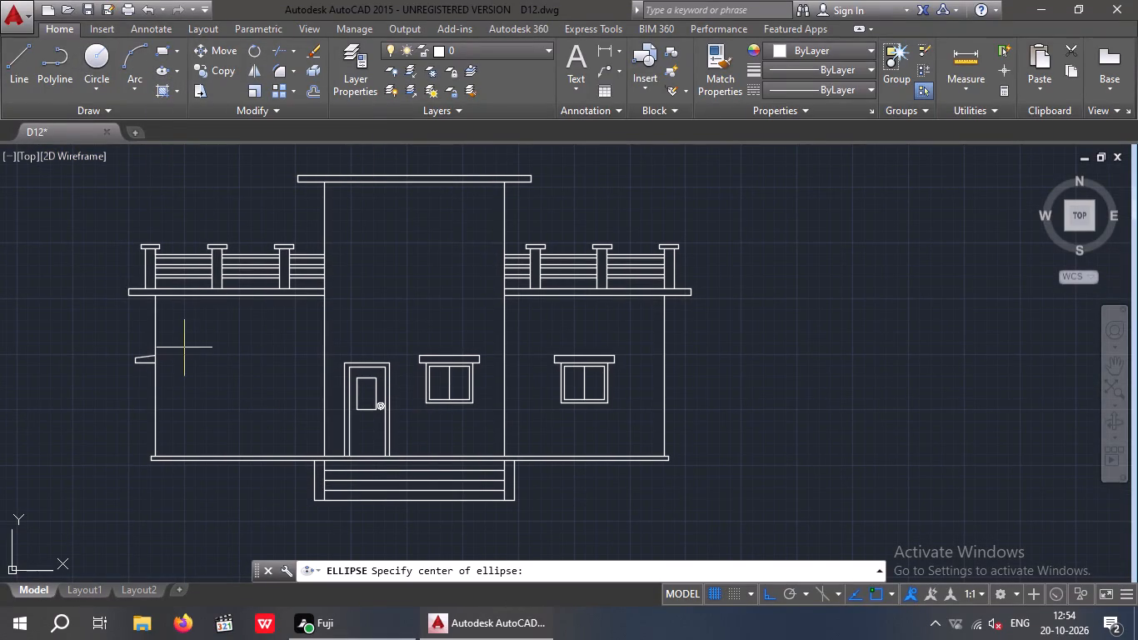
pyautogui.moveTo(184, 340); pyautogui.dragTo(188, 350)
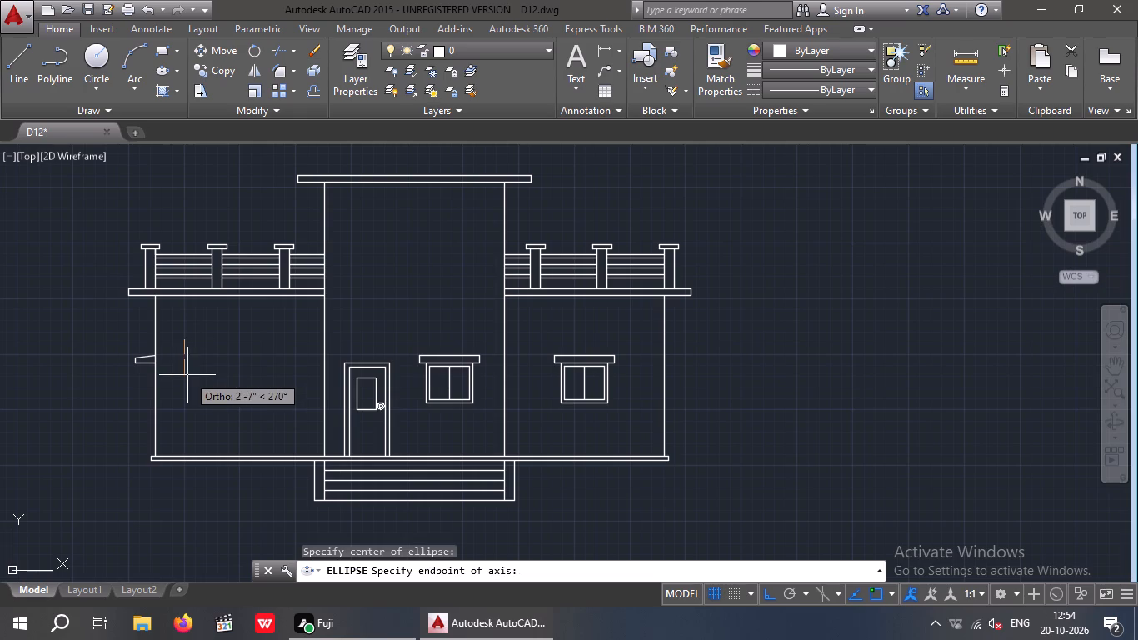
pyautogui.click(187, 373)
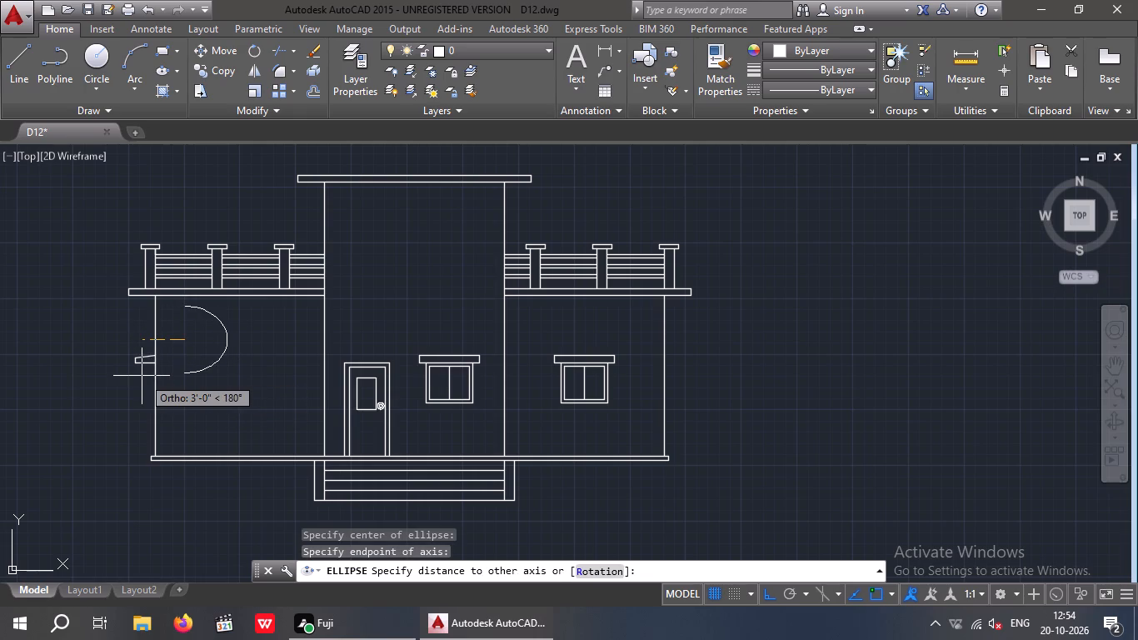
pyautogui.click(192, 352)
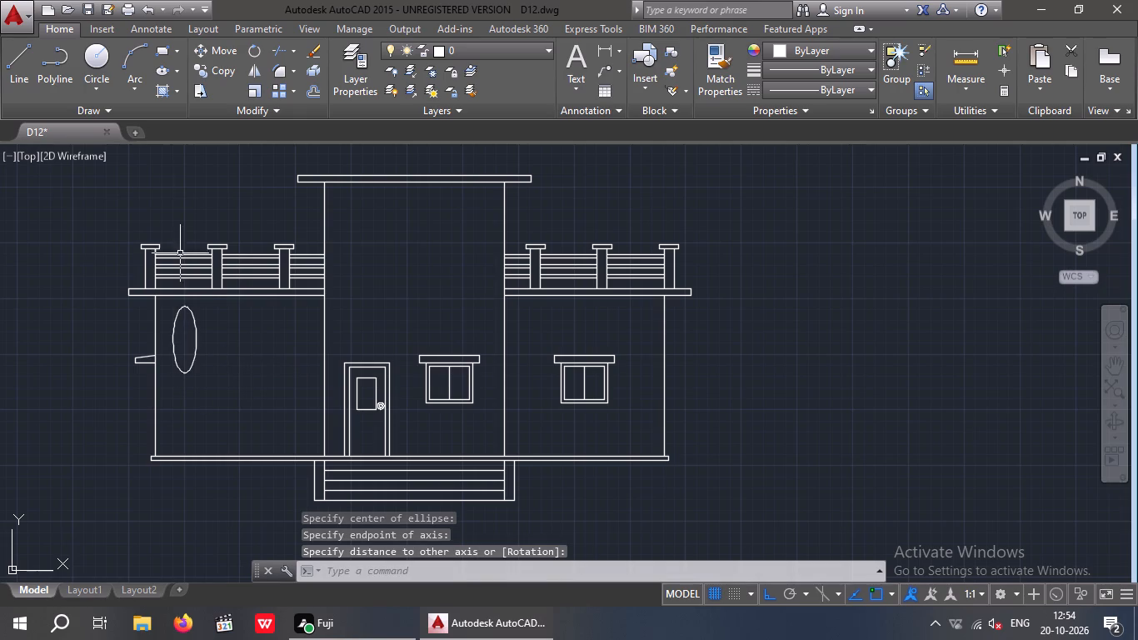
# Move the ellipse straight down about 1'-6" using its bottom point as the base point.
pyautogui.scroll(2, 191, 381)
pyautogui.moveTo(225, 317); pyautogui.dragTo(199, 340)
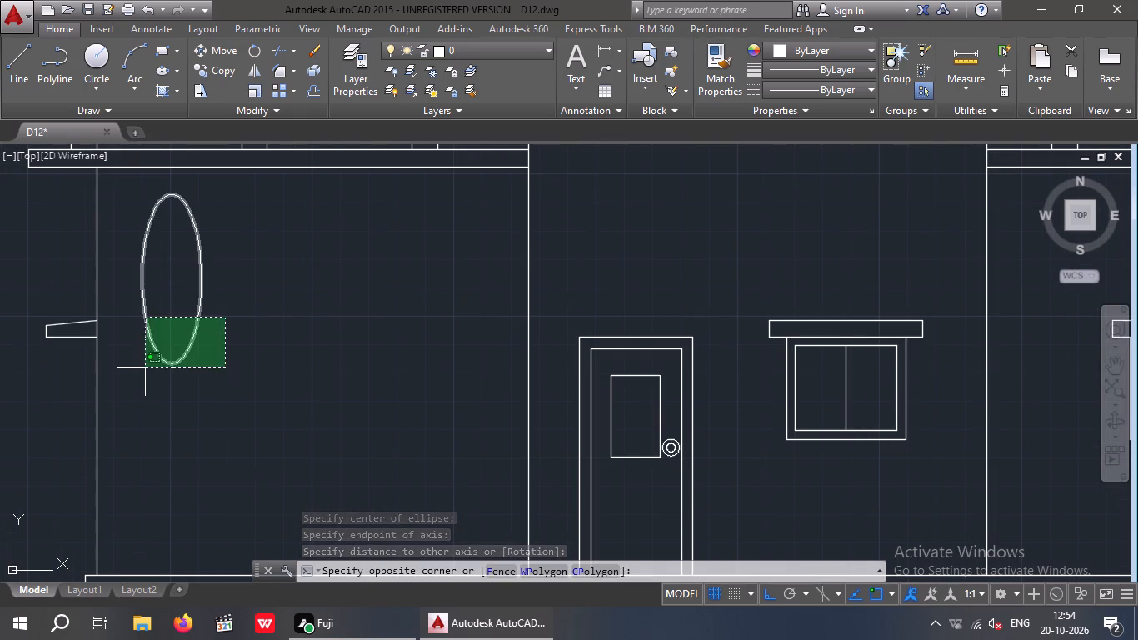
pyautogui.click(145, 367)
pyautogui.click(210, 51)
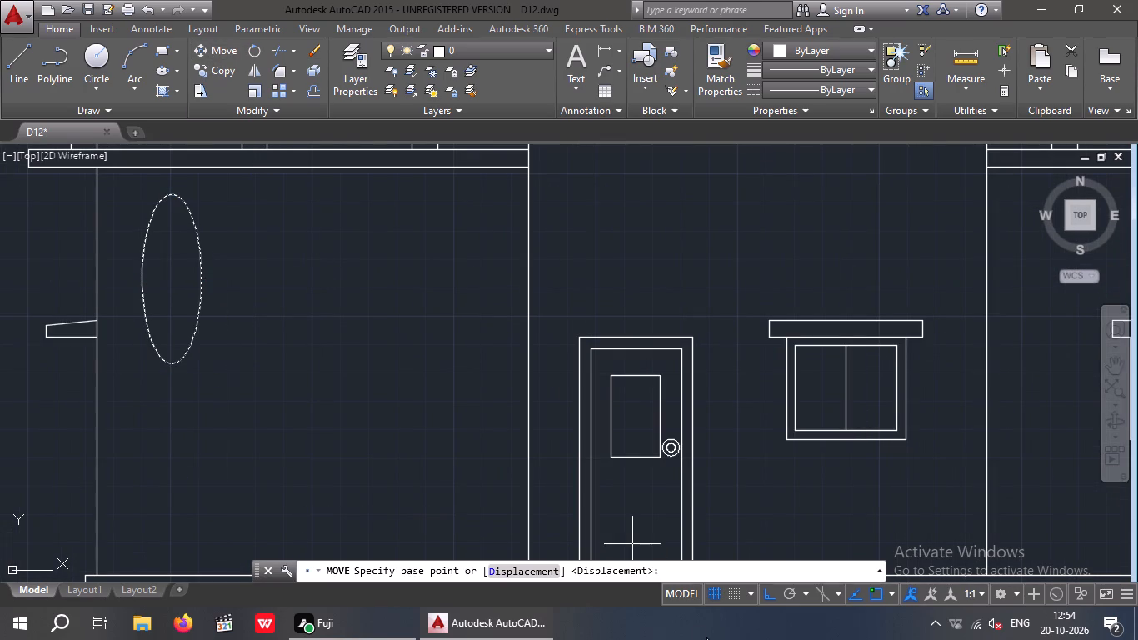
pyautogui.click(172, 364)
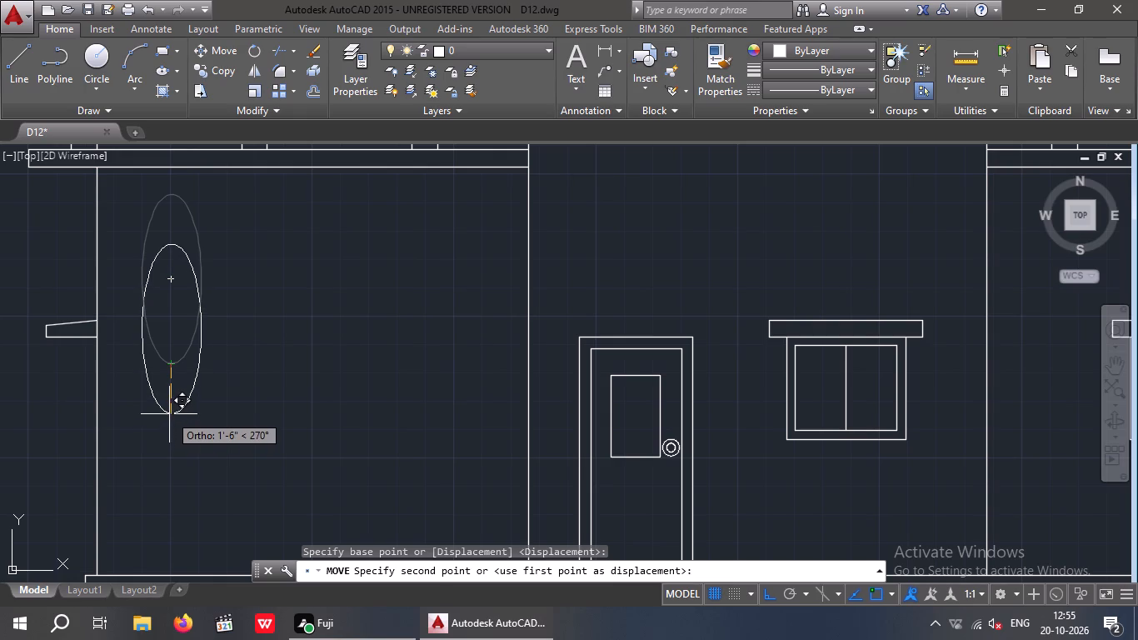
pyautogui.click(169, 414)
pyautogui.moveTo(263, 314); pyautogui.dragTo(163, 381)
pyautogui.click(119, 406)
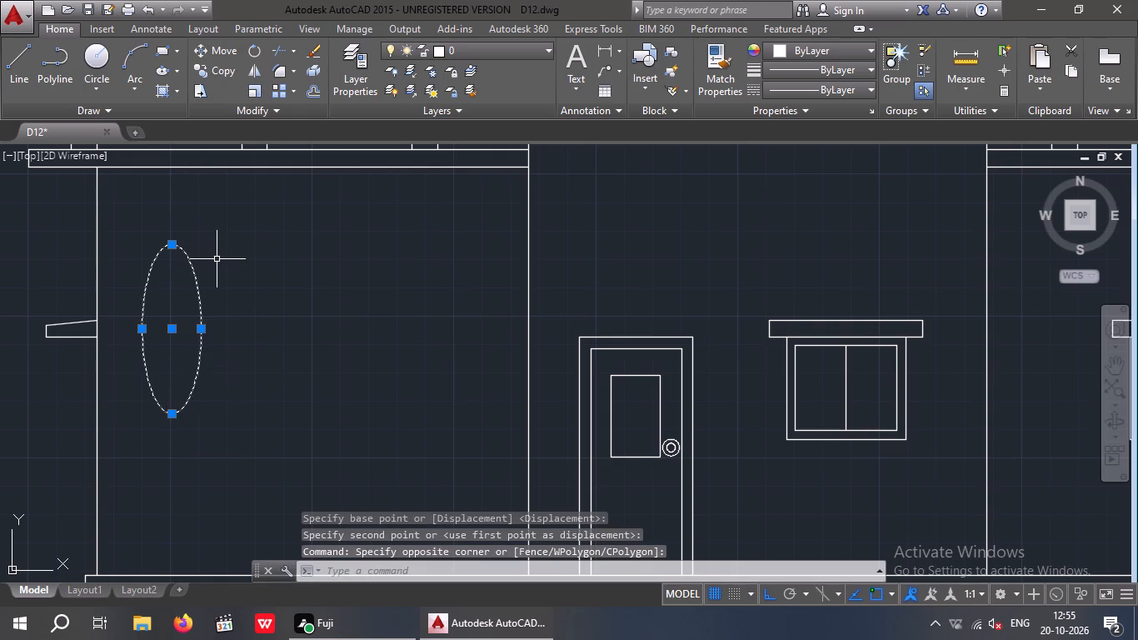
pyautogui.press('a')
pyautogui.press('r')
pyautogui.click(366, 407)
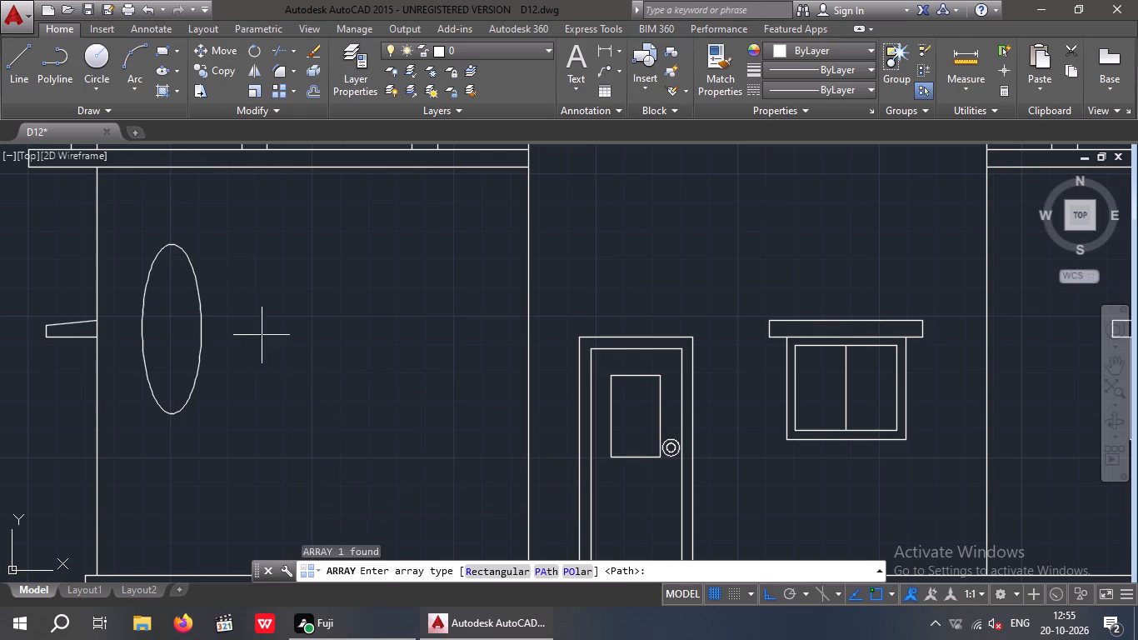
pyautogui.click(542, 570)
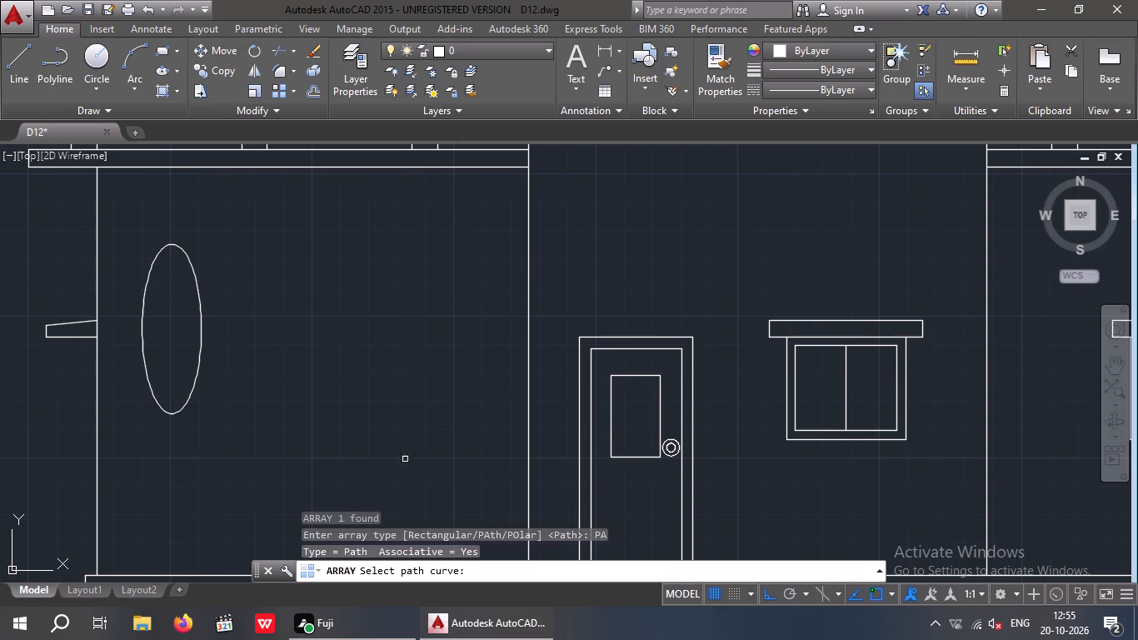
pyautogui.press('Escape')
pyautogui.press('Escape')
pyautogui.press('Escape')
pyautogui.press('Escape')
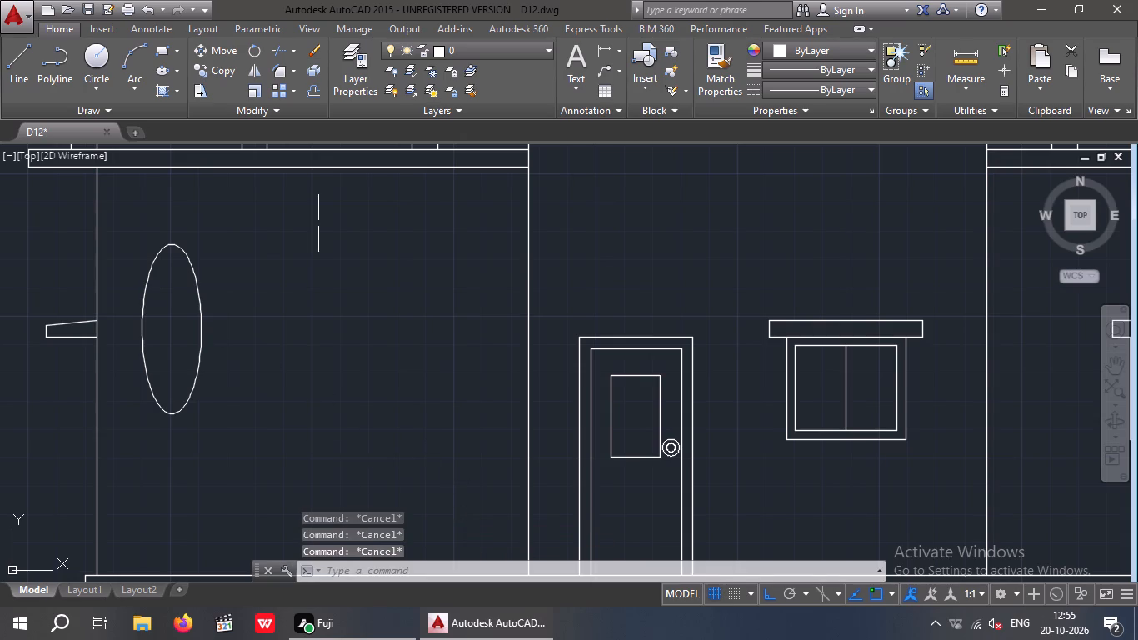
# Draw a horizontal path line from the ellipse's bottom point to the left wall line of the central block.
pyautogui.click(7, 64)
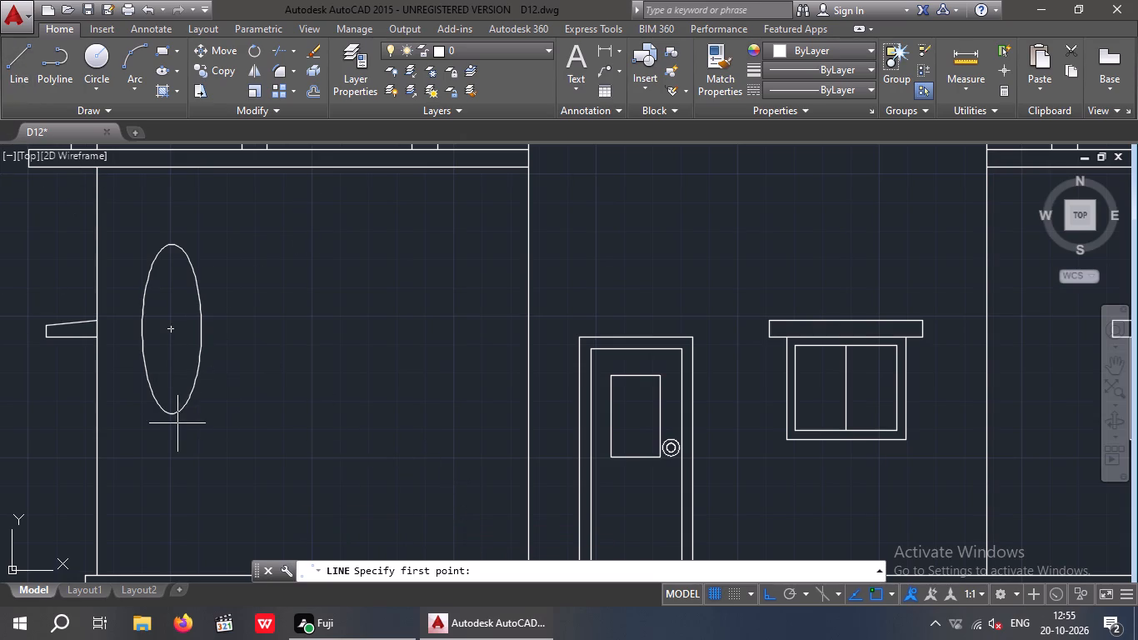
pyautogui.click(172, 415)
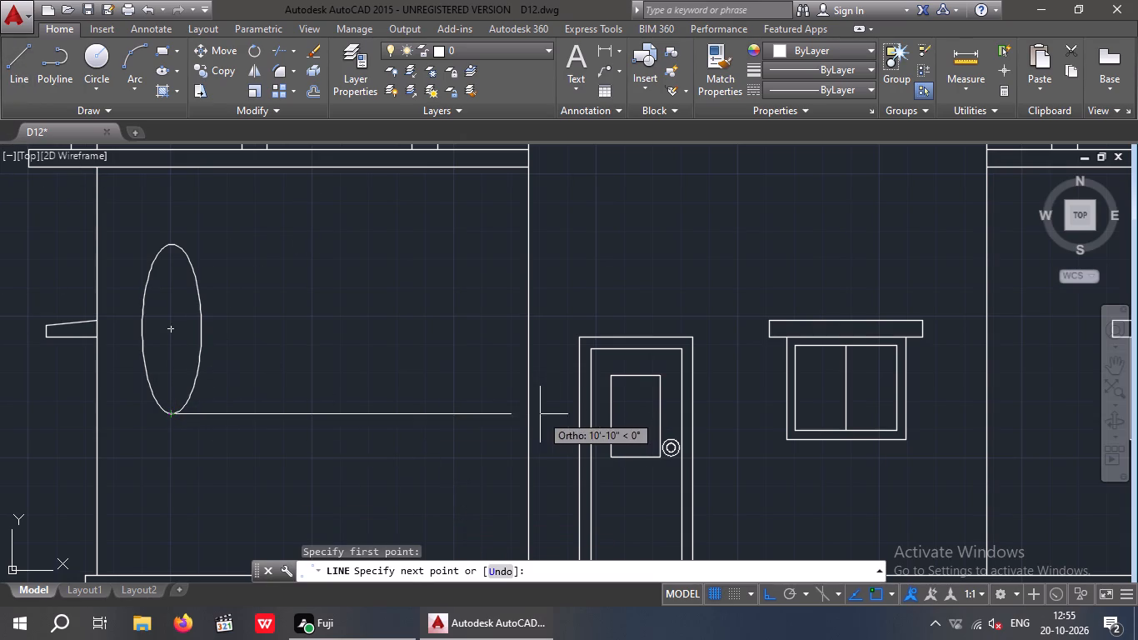
pyautogui.click(526, 417)
pyautogui.press('Escape')
# Create a path array of the ellipse along the horizontal line.
pyautogui.moveTo(313, 272); pyautogui.dragTo(203, 330)
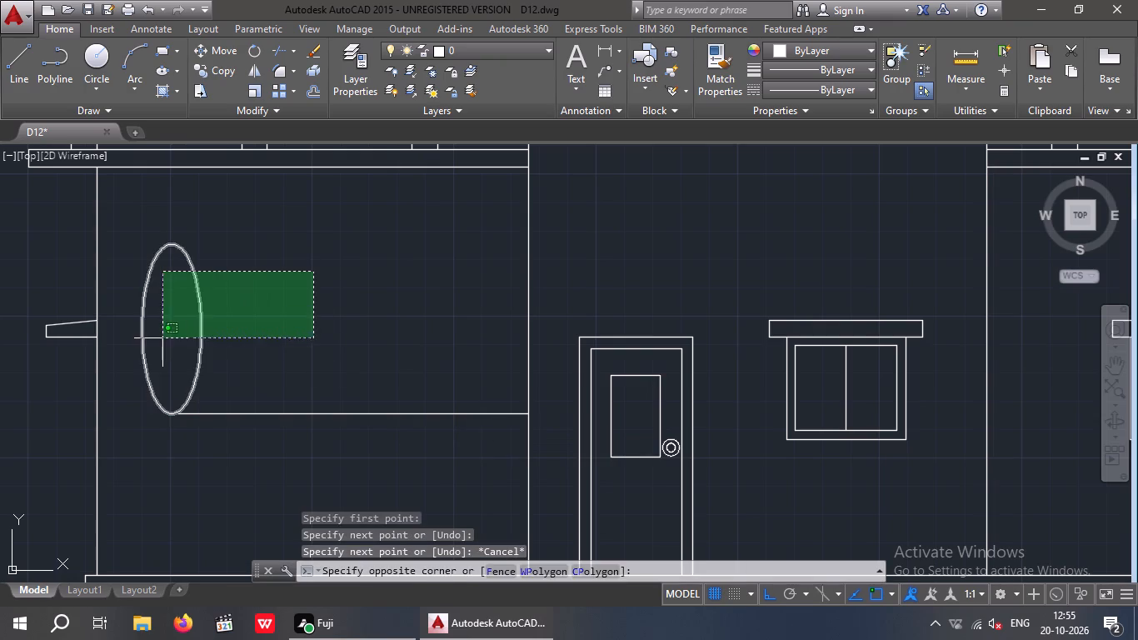
pyautogui.click(162, 338)
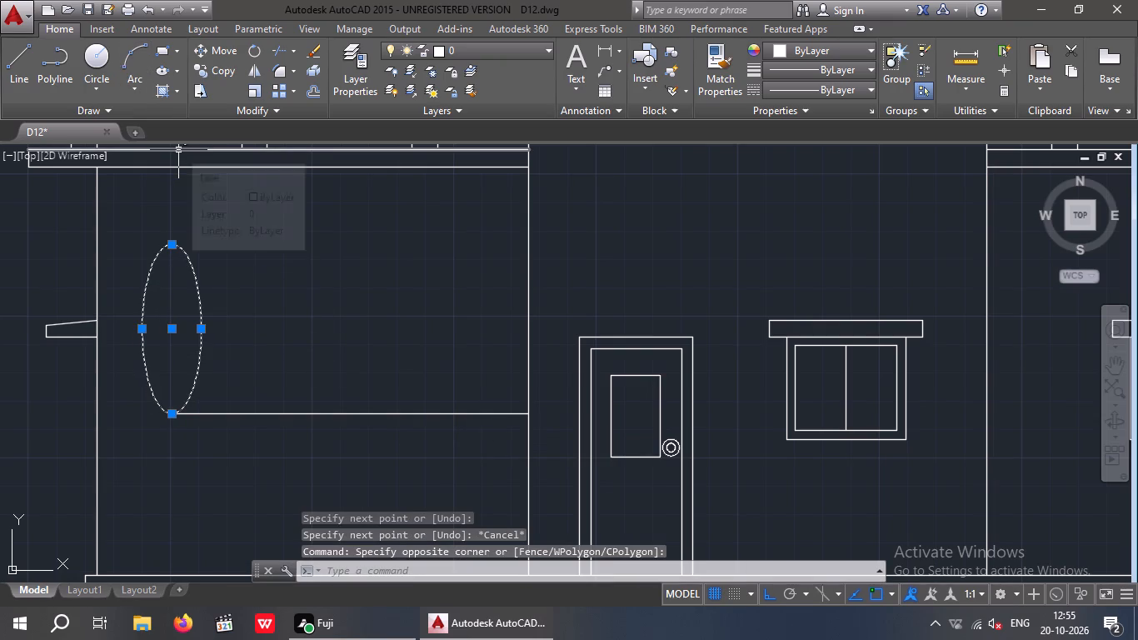
pyautogui.press('a')
pyautogui.press('r')
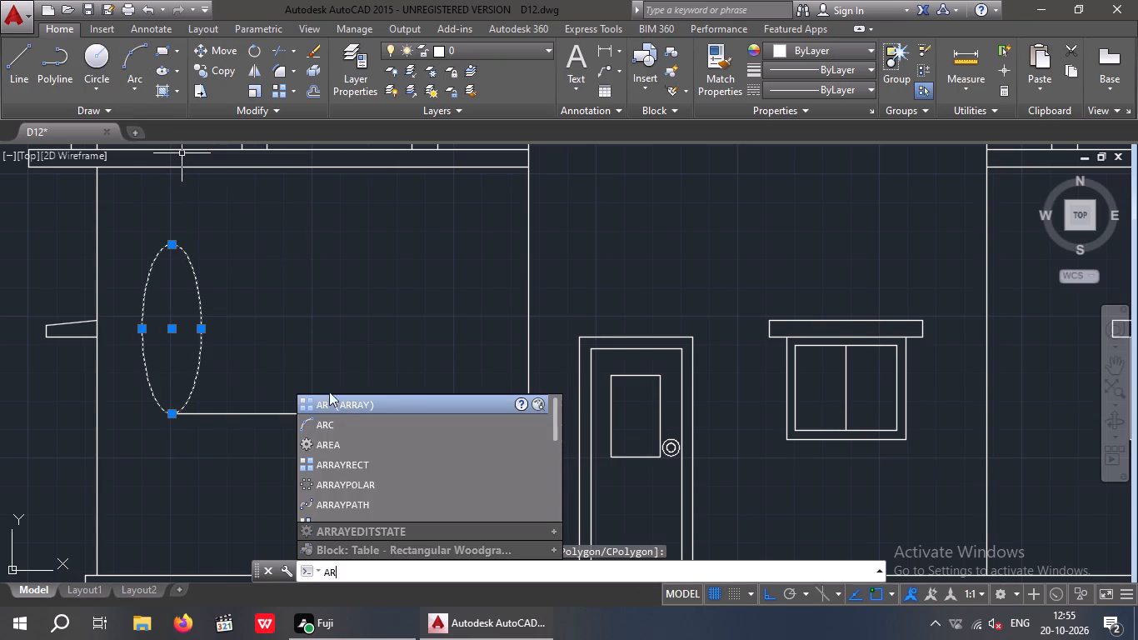
pyautogui.click(342, 403)
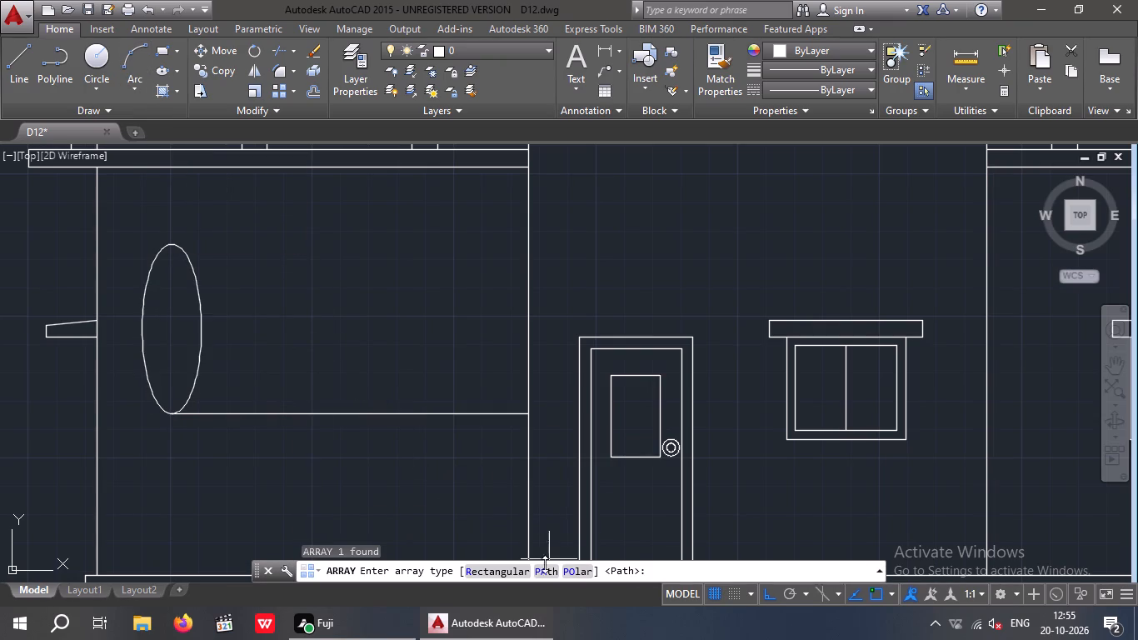
pyautogui.click(545, 572)
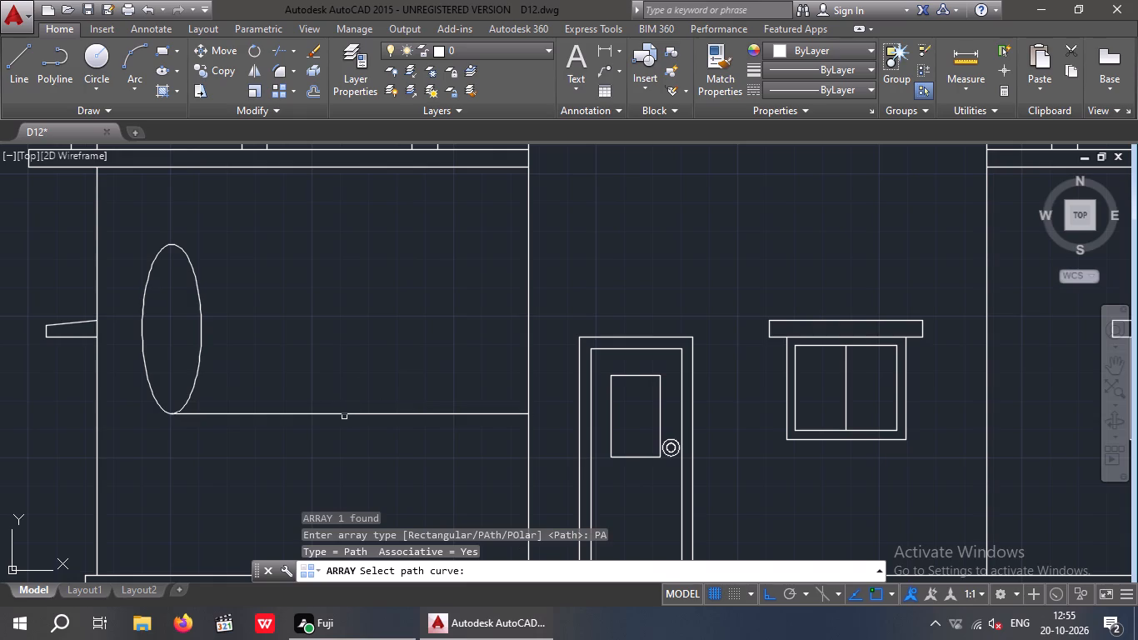
pyautogui.click(344, 415)
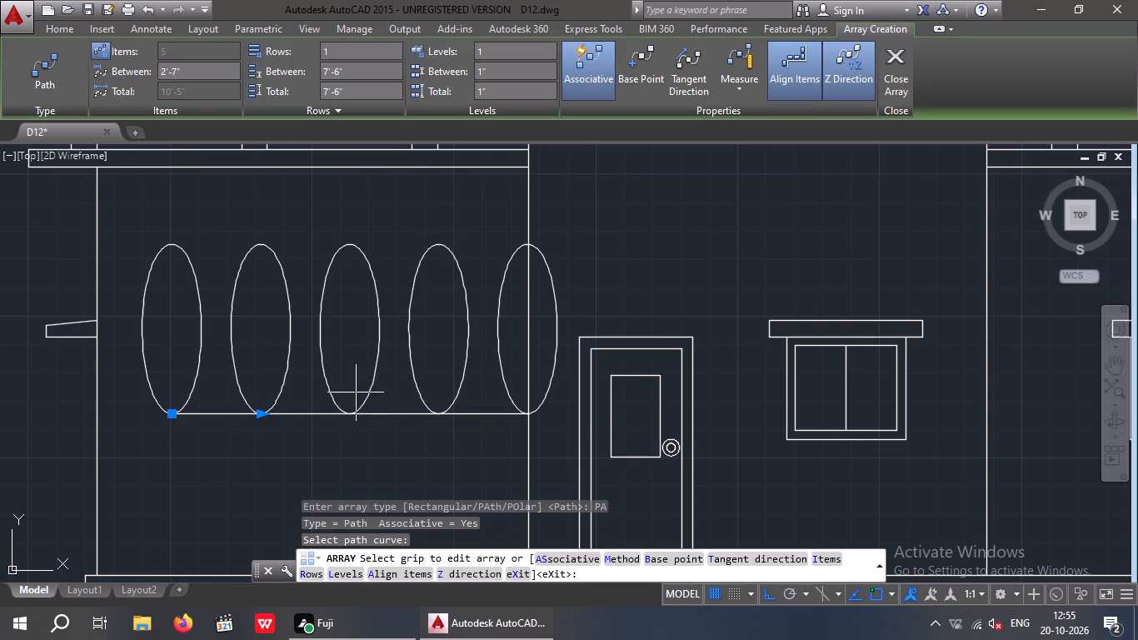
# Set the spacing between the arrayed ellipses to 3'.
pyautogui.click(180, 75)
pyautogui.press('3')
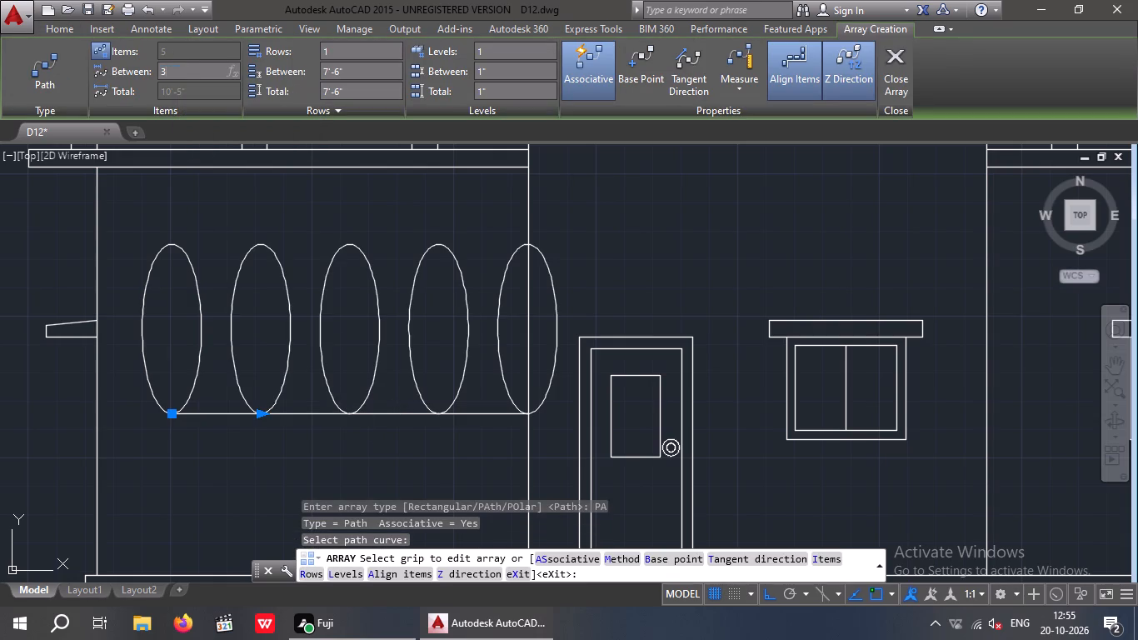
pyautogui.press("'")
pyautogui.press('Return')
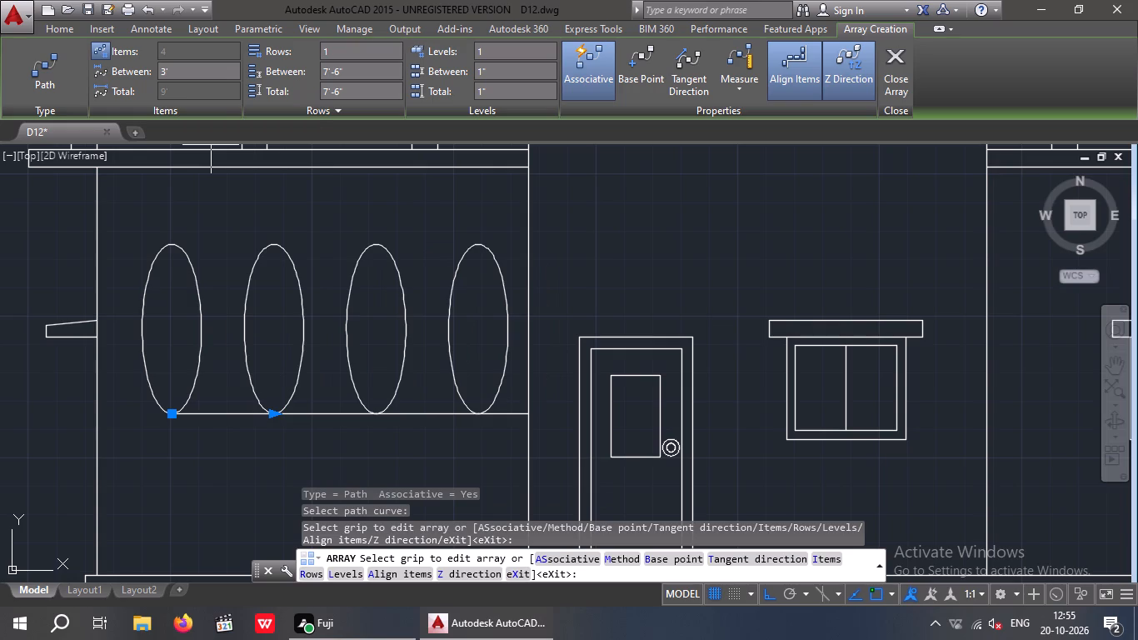
# Set the spacing between the arrayed ellipses to 5' and finish the array.
pyautogui.scroll(-2, 271, 282)
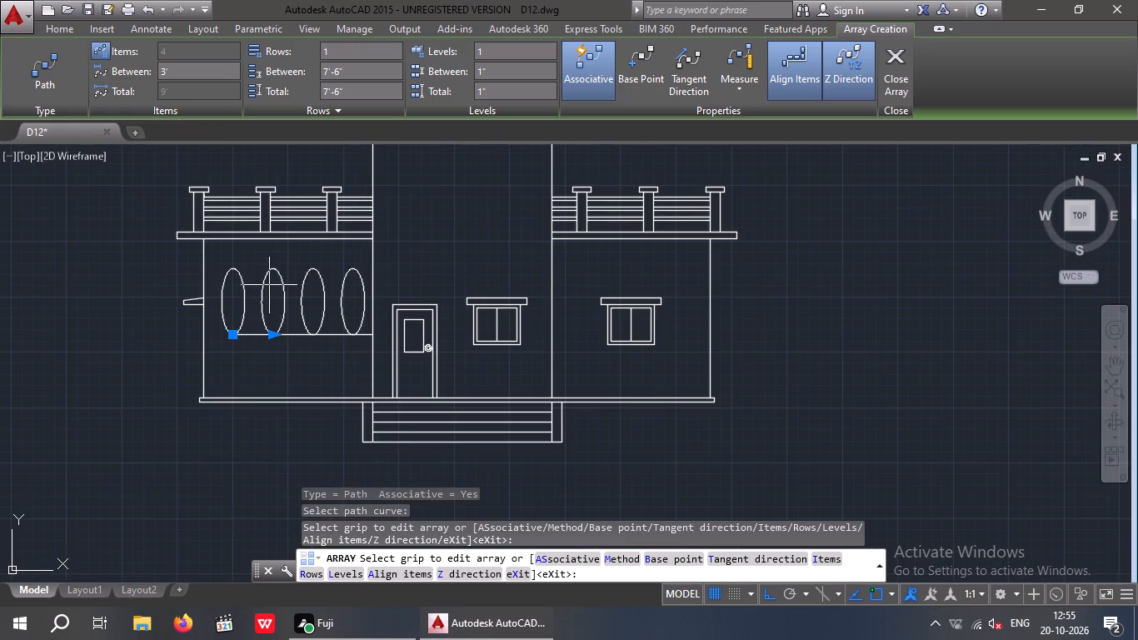
pyautogui.scroll(-1, 270, 306)
pyautogui.scroll(1, 294, 321)
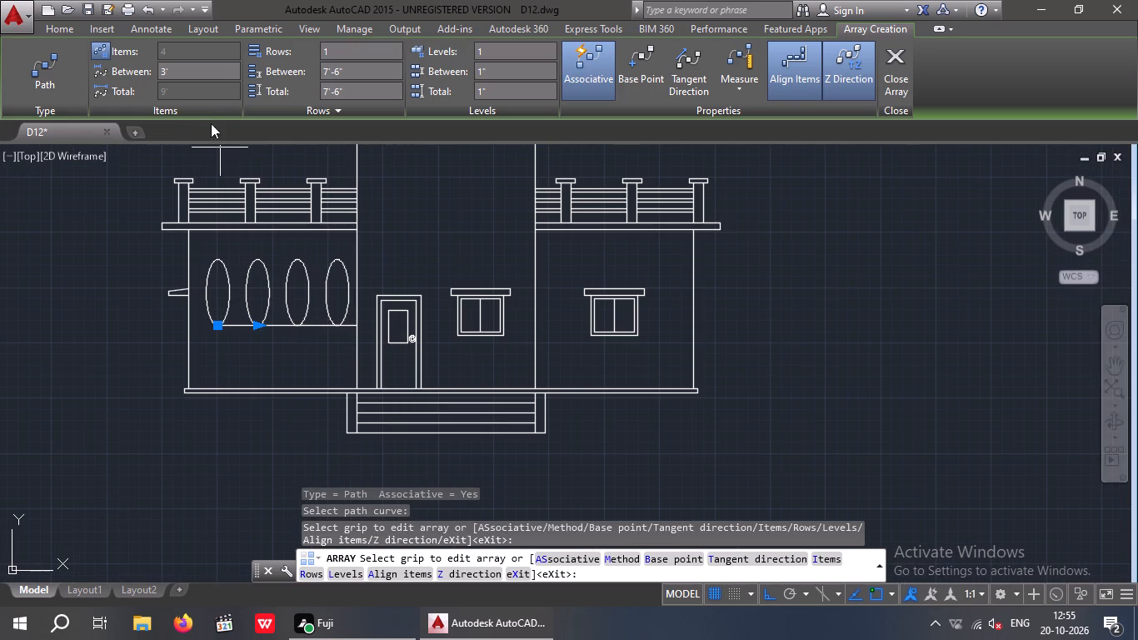
pyautogui.click(192, 75)
pyautogui.press('5')
pyautogui.press("'")
pyautogui.press('Return')
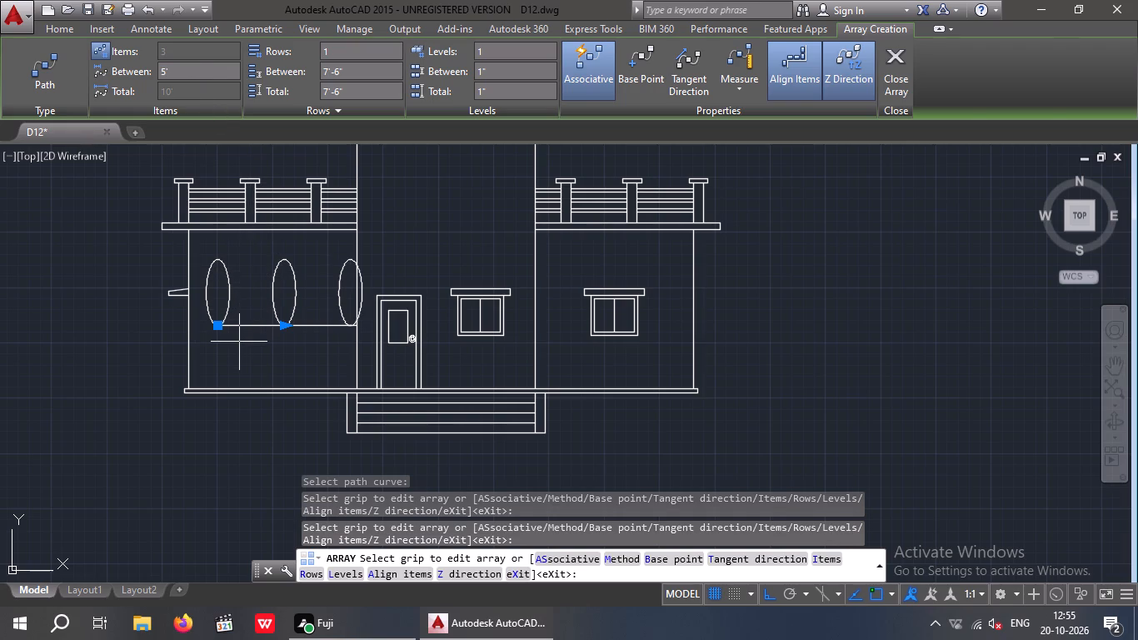
pyautogui.press('Escape')
# Delete the horizontal path line beneath the ellipses.
pyautogui.scroll(2, 241, 337)
pyautogui.moveTo(245, 337); pyautogui.dragTo(239, 317)
pyautogui.click(238, 291)
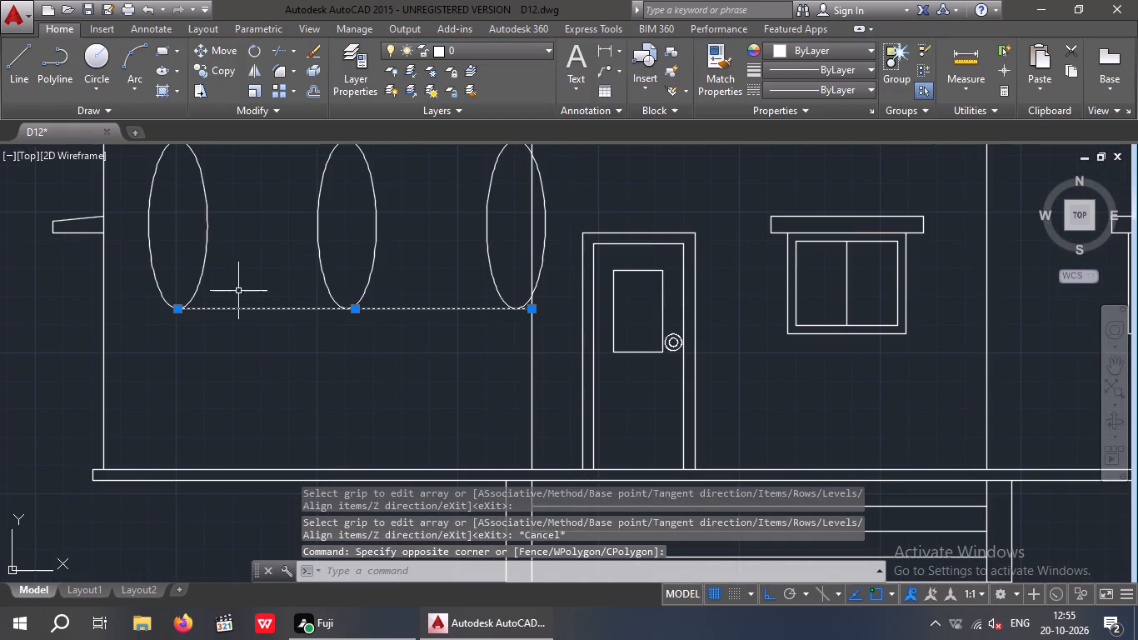
pyautogui.press('Delete')
# Move the ellipse array horizontally left by about 0'-10" so it sits within the left wing's wall.
pyautogui.moveTo(252, 270); pyautogui.dragTo(167, 307)
pyautogui.click(165, 309)
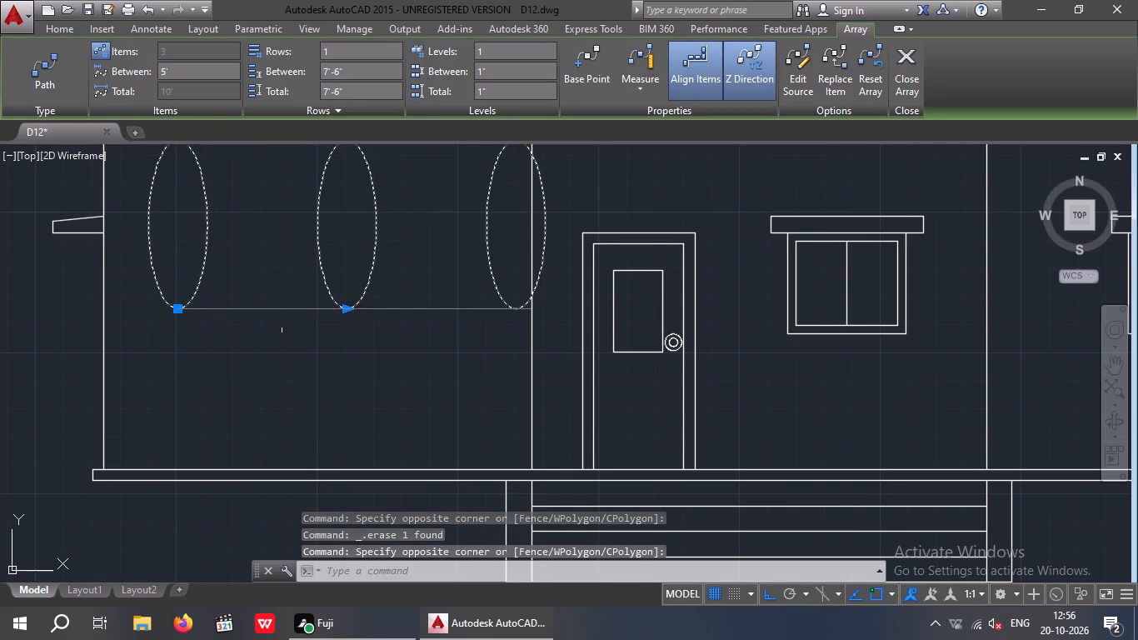
pyautogui.click(60, 26)
pyautogui.click(212, 53)
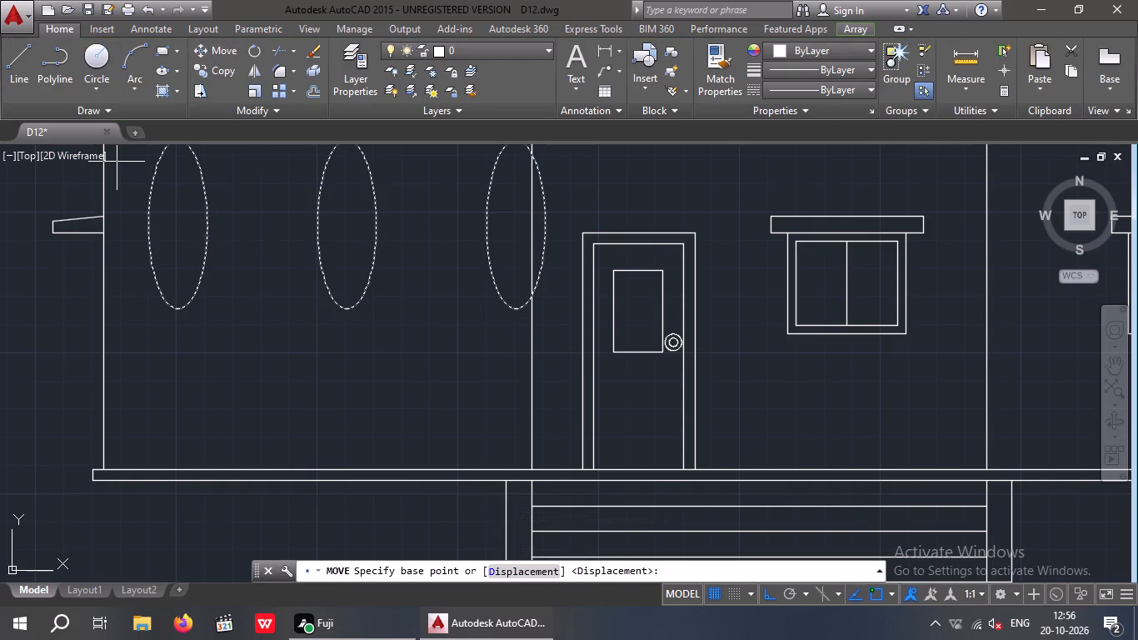
pyautogui.click(177, 310)
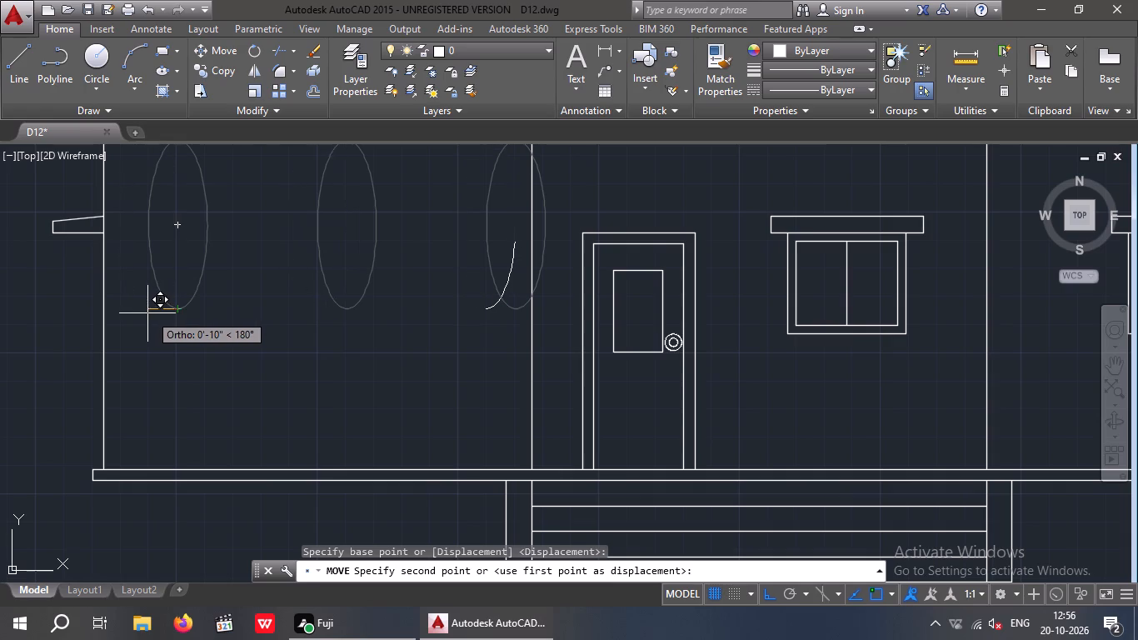
pyautogui.click(147, 313)
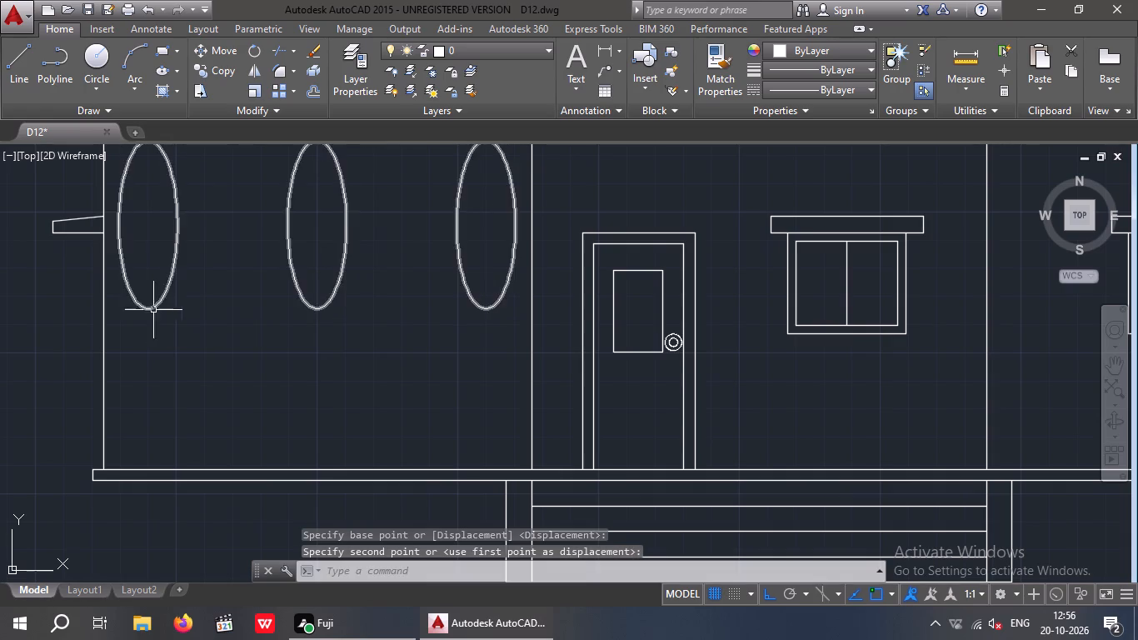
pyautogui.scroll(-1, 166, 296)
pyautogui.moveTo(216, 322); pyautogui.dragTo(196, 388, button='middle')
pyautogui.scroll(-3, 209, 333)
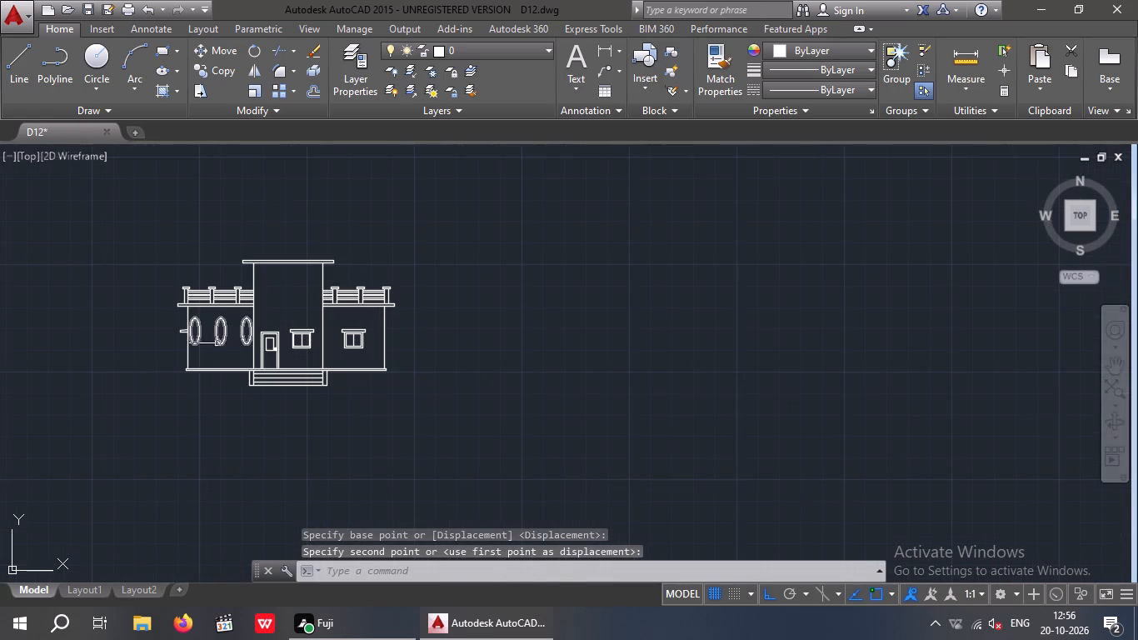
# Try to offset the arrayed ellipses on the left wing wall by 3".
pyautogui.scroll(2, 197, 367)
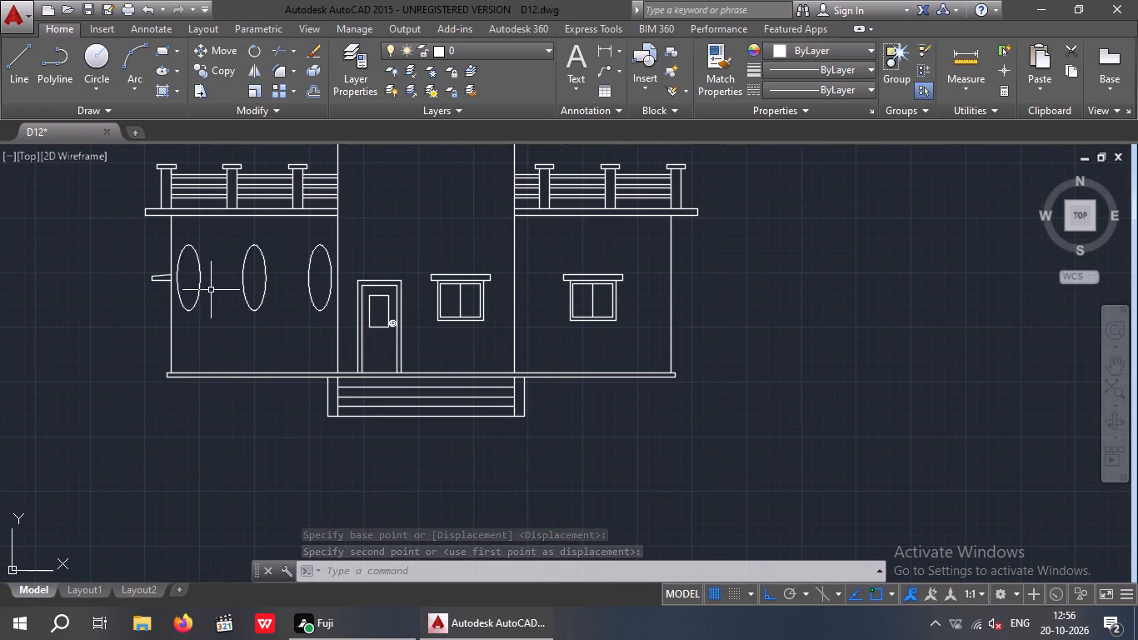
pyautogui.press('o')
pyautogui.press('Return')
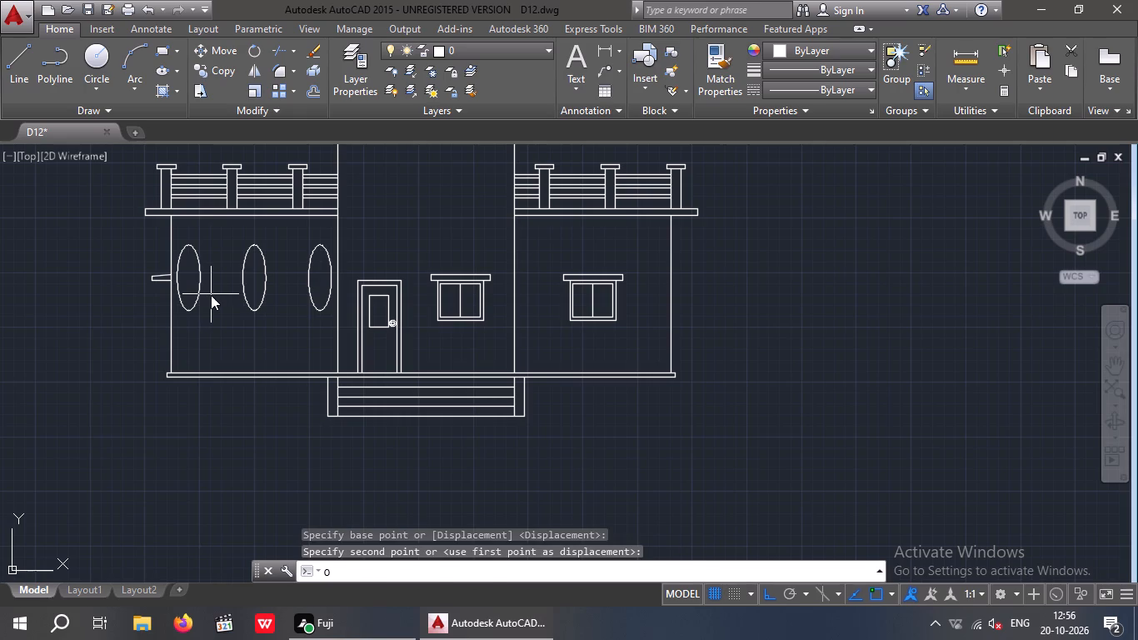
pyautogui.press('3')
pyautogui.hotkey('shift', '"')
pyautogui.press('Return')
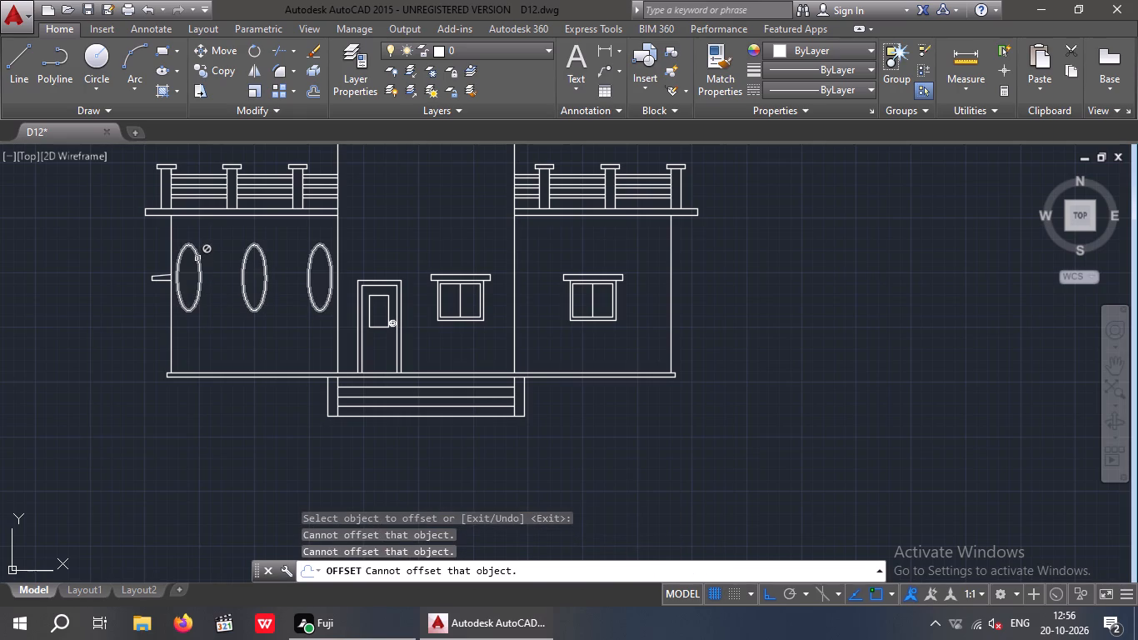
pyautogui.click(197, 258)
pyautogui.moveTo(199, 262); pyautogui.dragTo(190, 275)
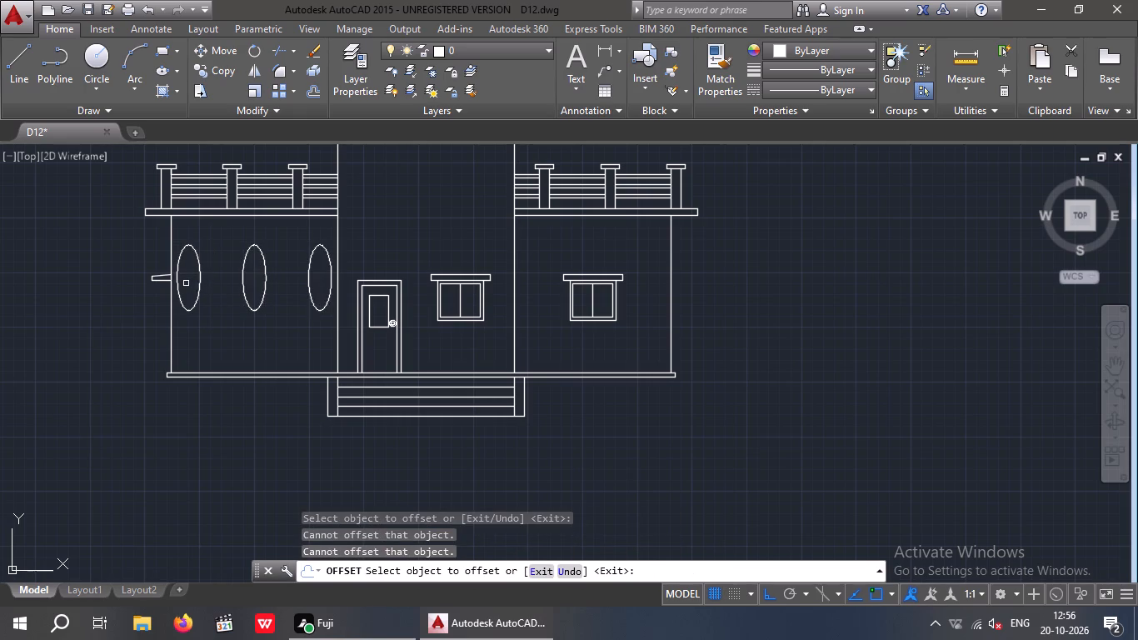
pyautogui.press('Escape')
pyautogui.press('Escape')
# Explode the ellipse array on the left wing wall into separate ellipses.
pyautogui.moveTo(217, 256); pyautogui.dragTo(187, 287)
pyautogui.click(188, 287)
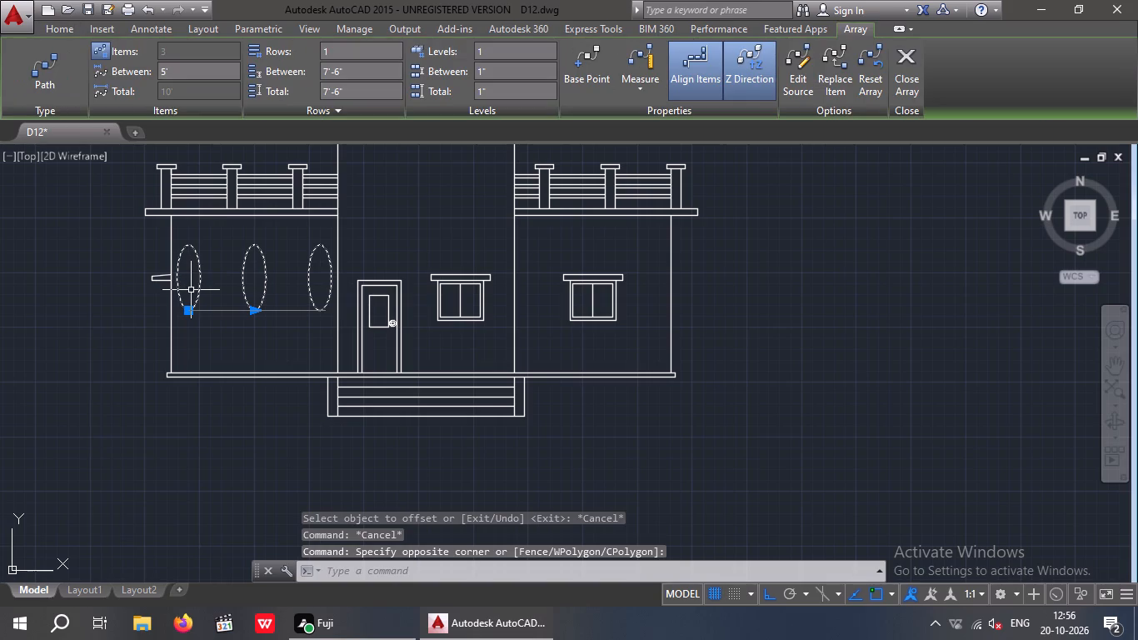
pyautogui.press('x')
pyautogui.press('space')
pyautogui.press('space')
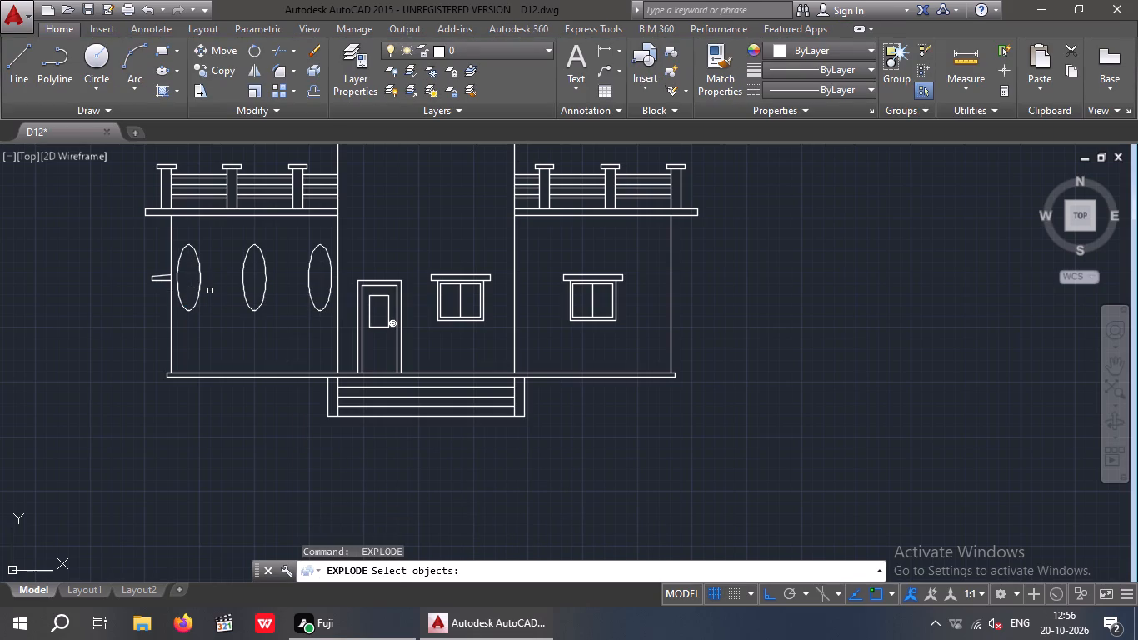
pyautogui.press('Escape')
pyautogui.press('Escape')
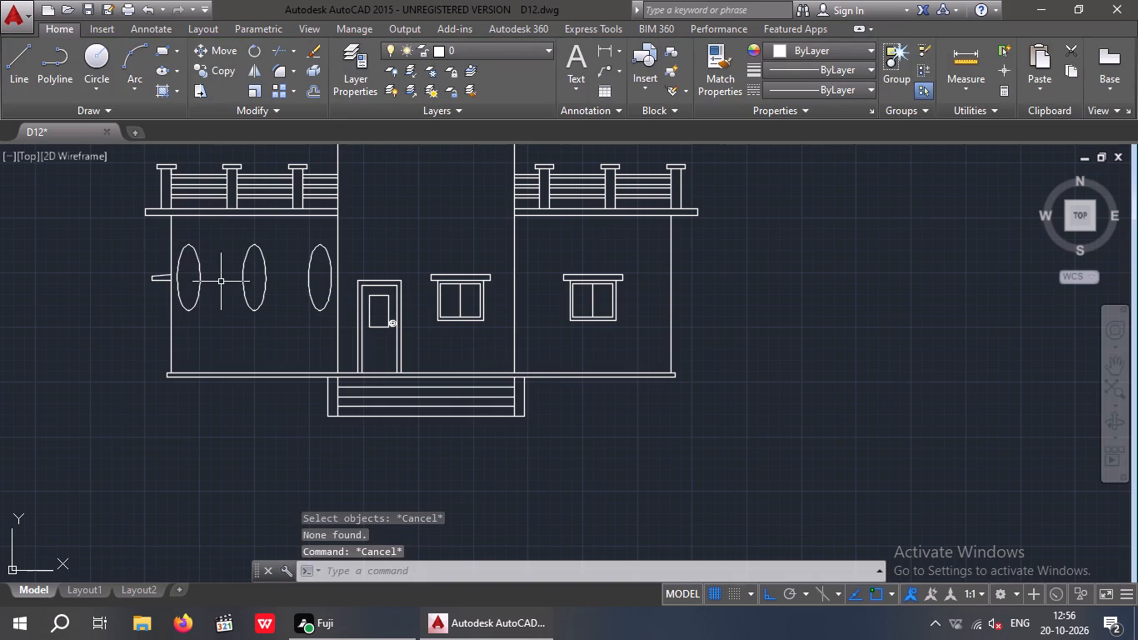
# Offset each of the three ellipses on the left wing wall inward by 3".
pyautogui.press('o')
pyautogui.press('Return')
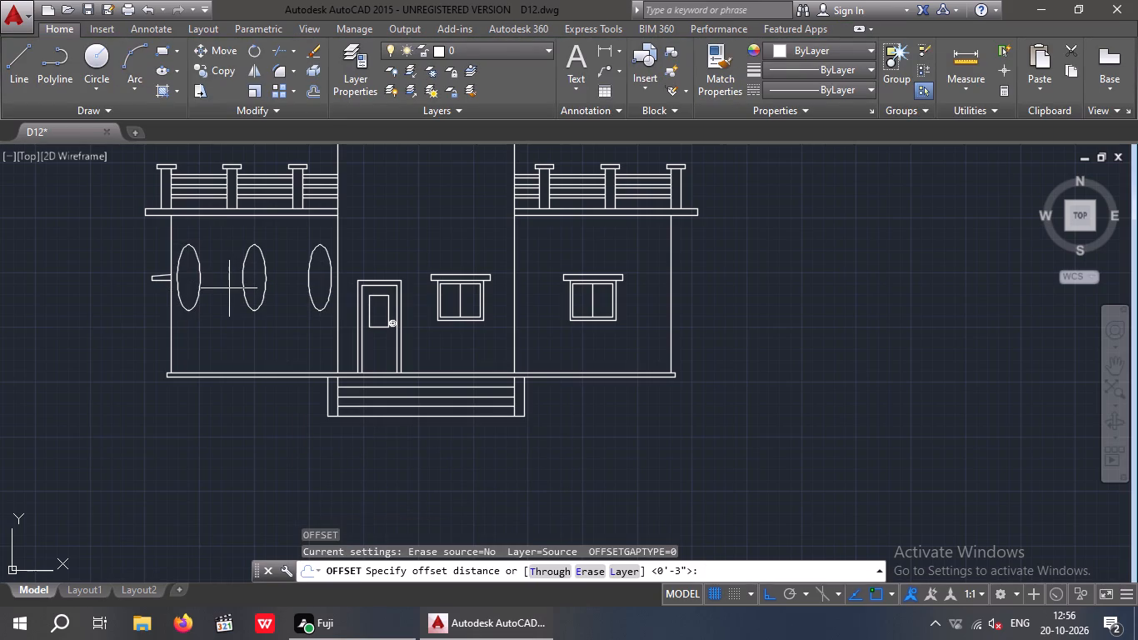
pyautogui.press('3')
pyautogui.hotkey('shift', '"')
pyautogui.press('Return')
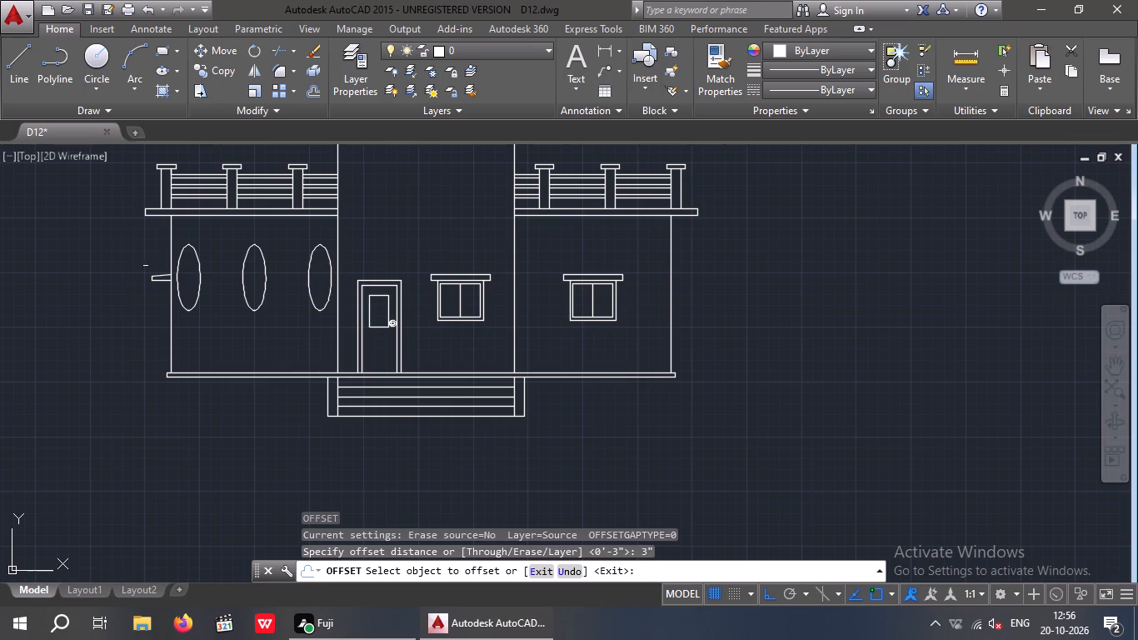
pyautogui.scroll(2, 196, 267)
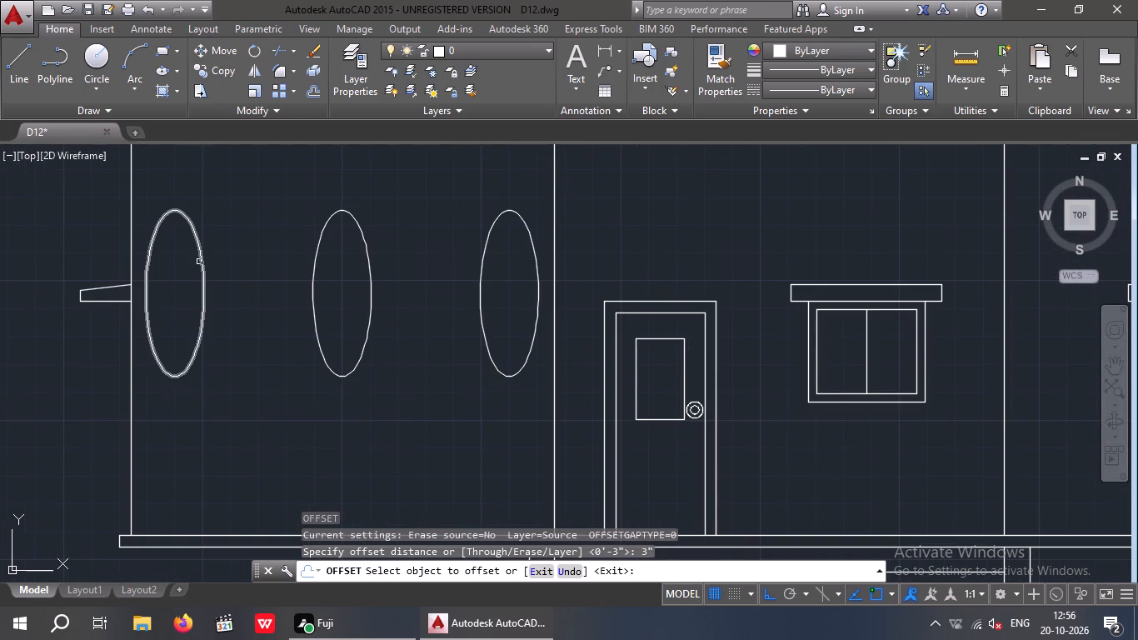
pyautogui.click(202, 257)
pyautogui.click(174, 277)
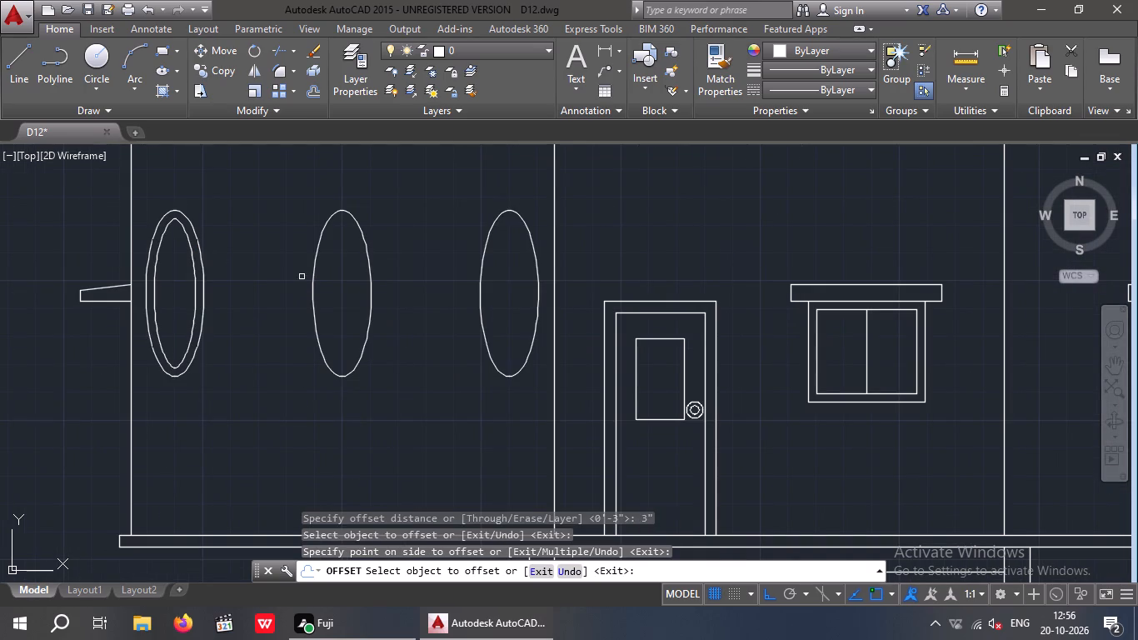
pyautogui.click(369, 258)
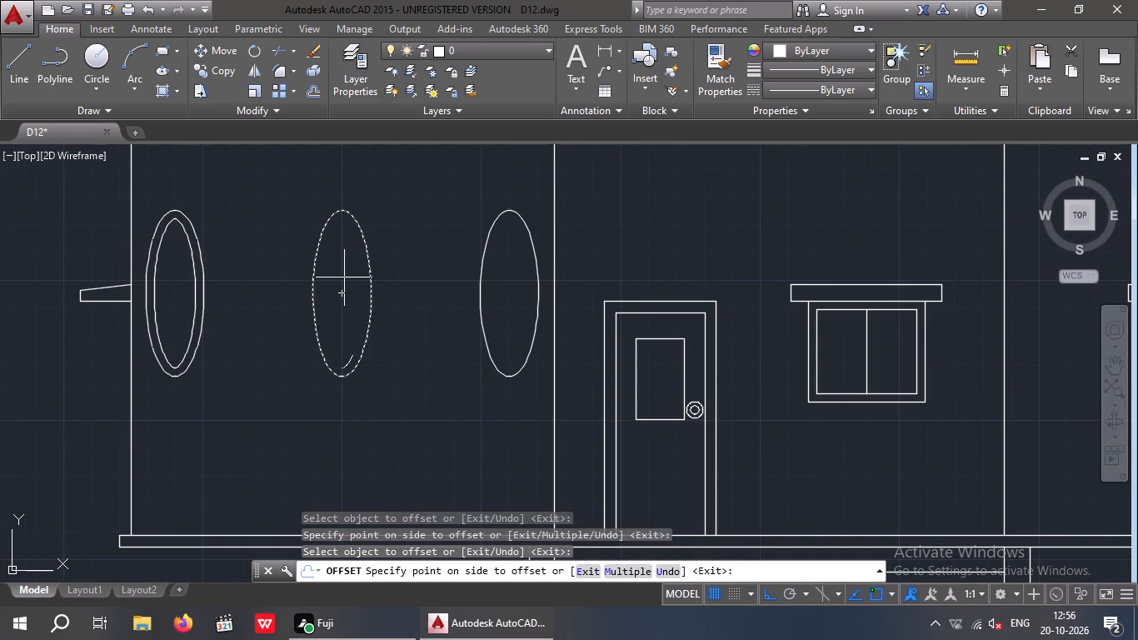
pyautogui.click(342, 279)
pyautogui.moveTo(537, 260); pyautogui.dragTo(532, 269)
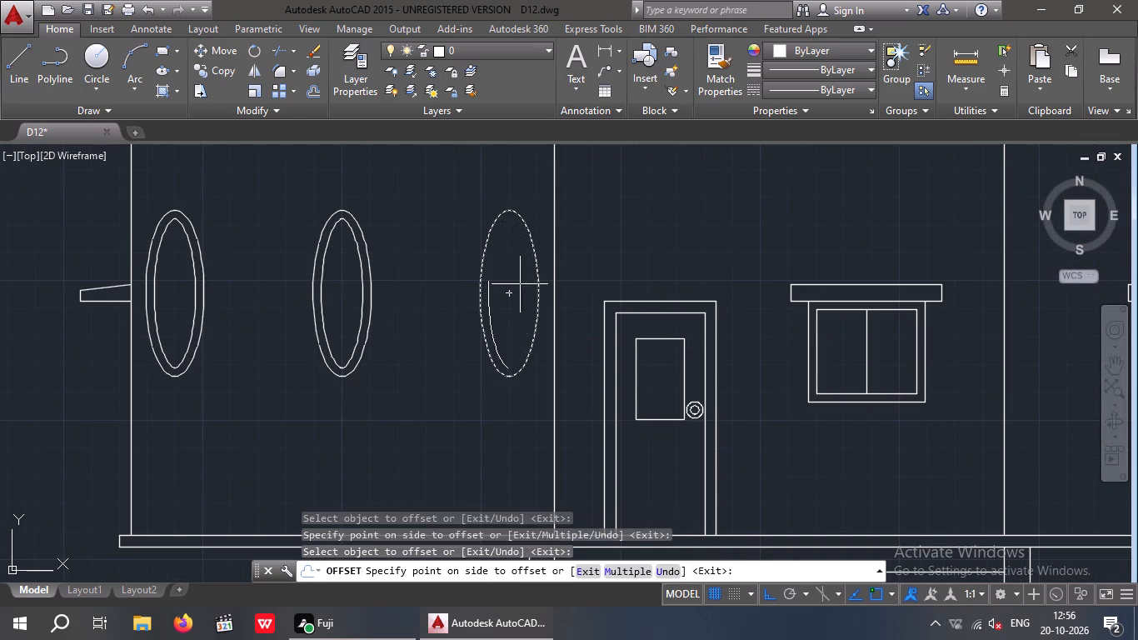
pyautogui.click(520, 284)
pyautogui.moveTo(446, 350); pyautogui.dragTo(419, 415, button='middle')
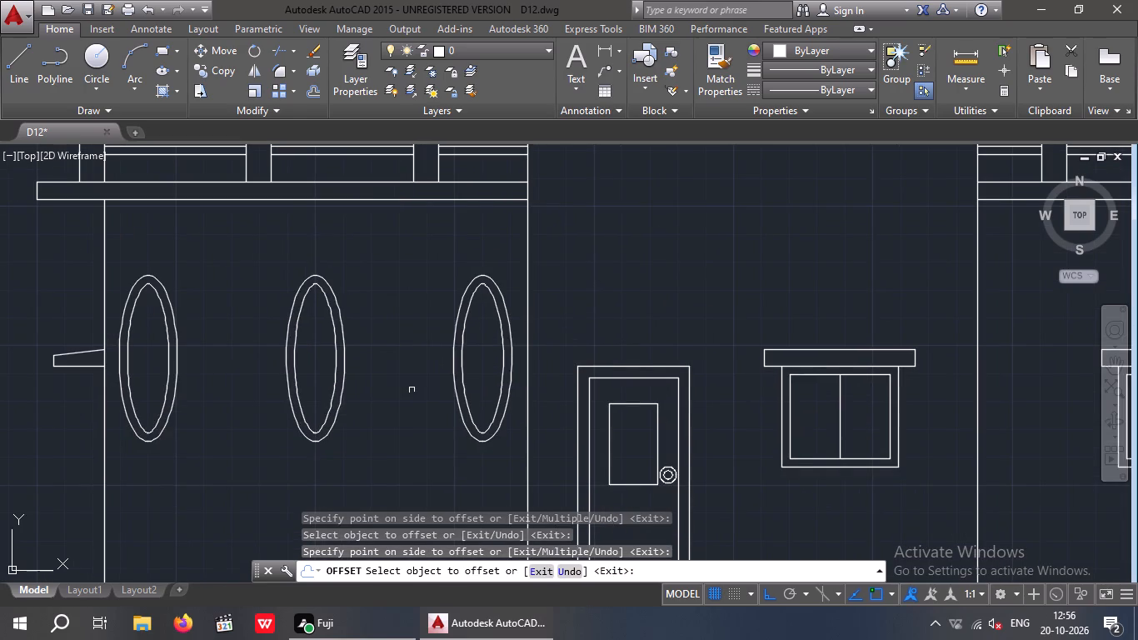
pyautogui.press('Escape')
pyautogui.press('Escape')
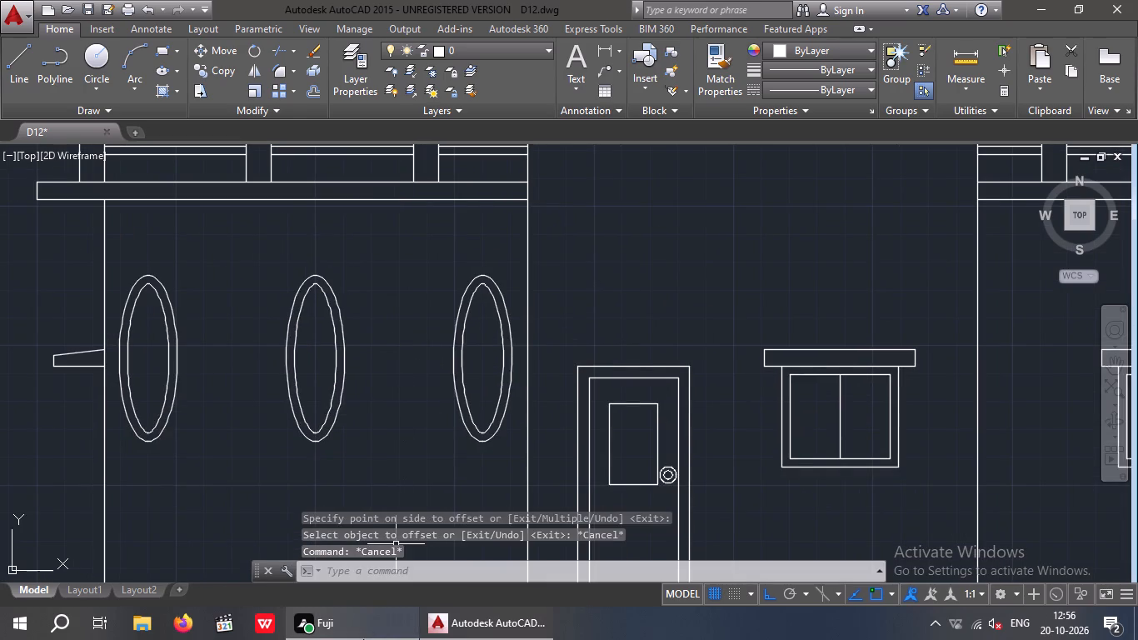
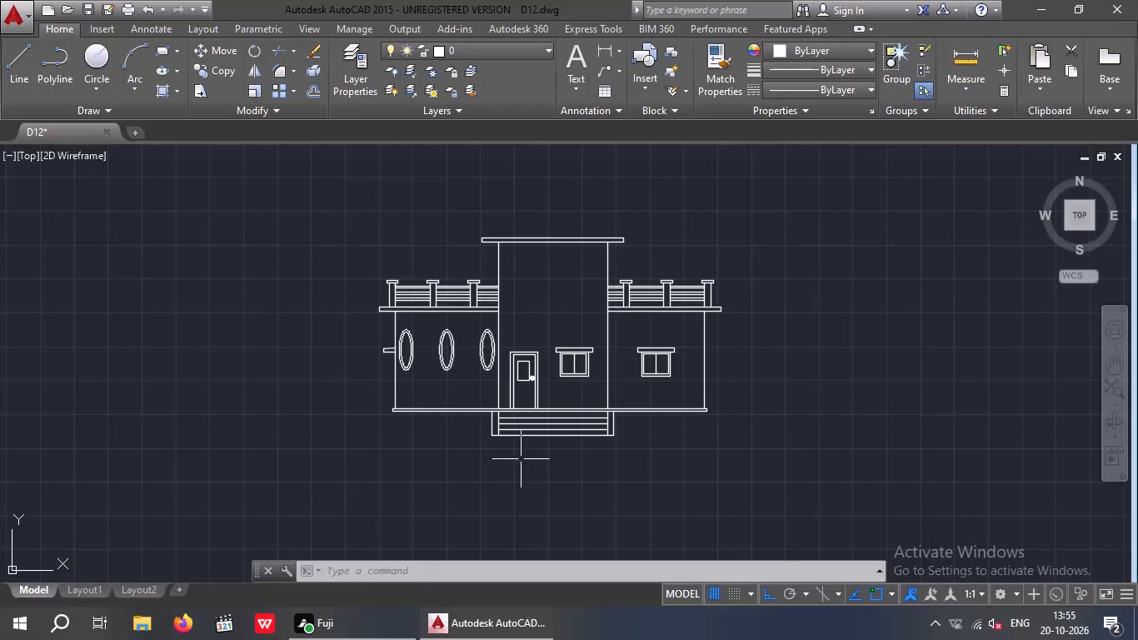
# Save the drawing D12.
pyautogui.hotkey('ctrl', 's')
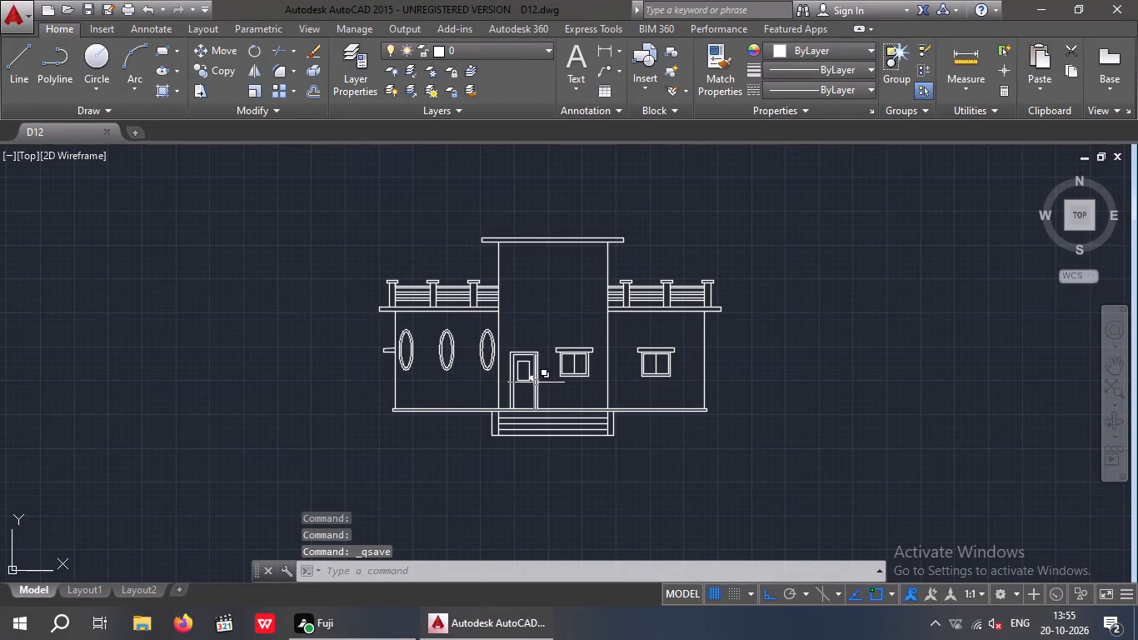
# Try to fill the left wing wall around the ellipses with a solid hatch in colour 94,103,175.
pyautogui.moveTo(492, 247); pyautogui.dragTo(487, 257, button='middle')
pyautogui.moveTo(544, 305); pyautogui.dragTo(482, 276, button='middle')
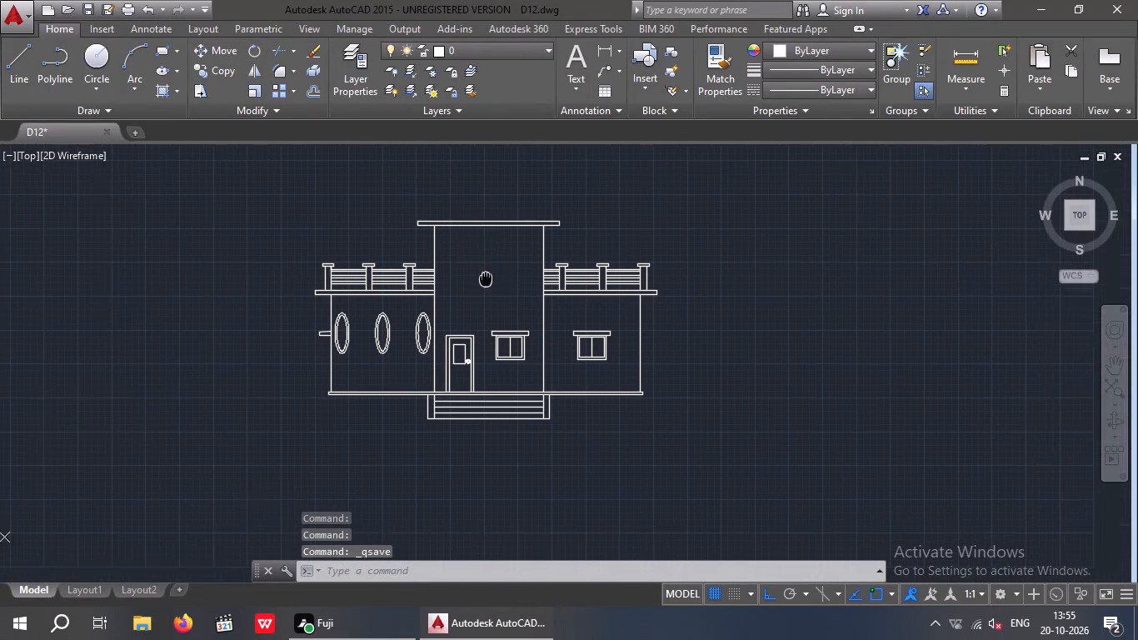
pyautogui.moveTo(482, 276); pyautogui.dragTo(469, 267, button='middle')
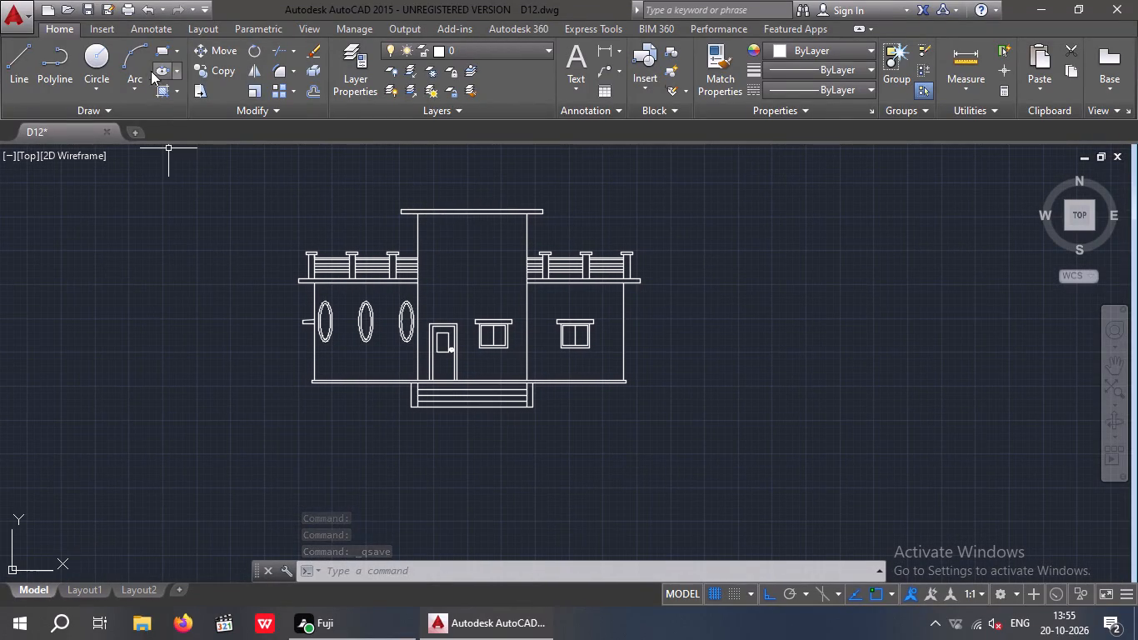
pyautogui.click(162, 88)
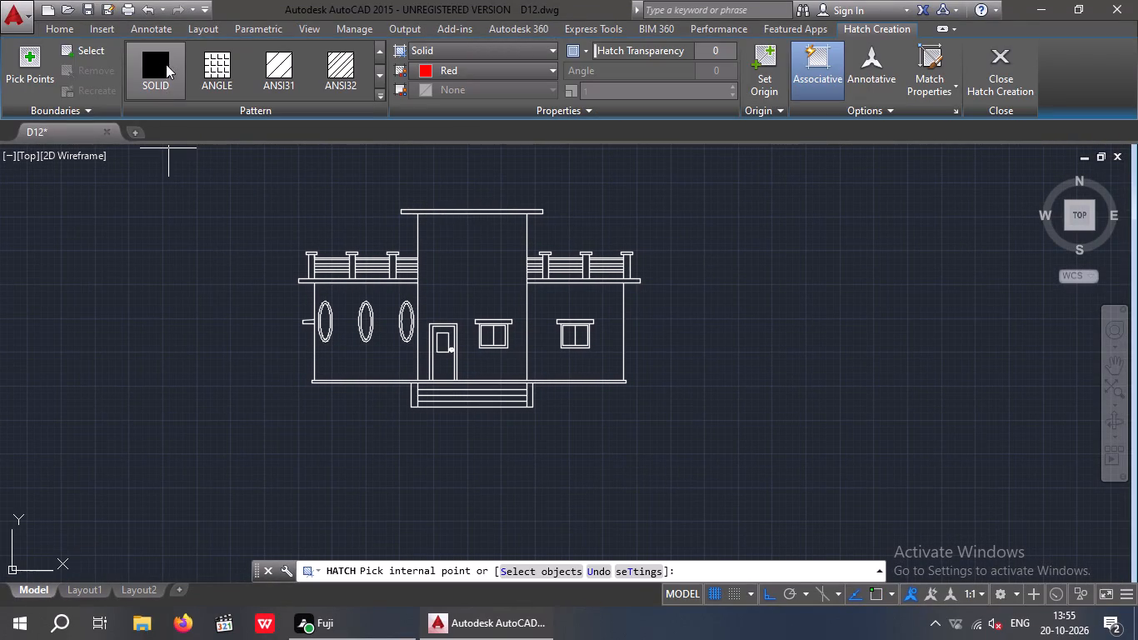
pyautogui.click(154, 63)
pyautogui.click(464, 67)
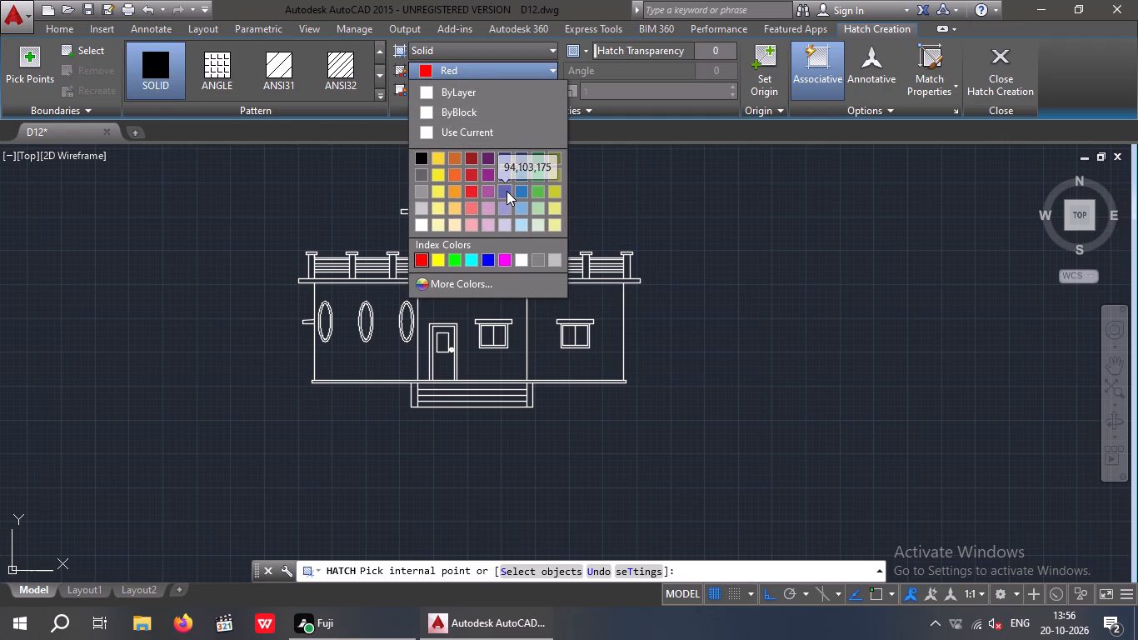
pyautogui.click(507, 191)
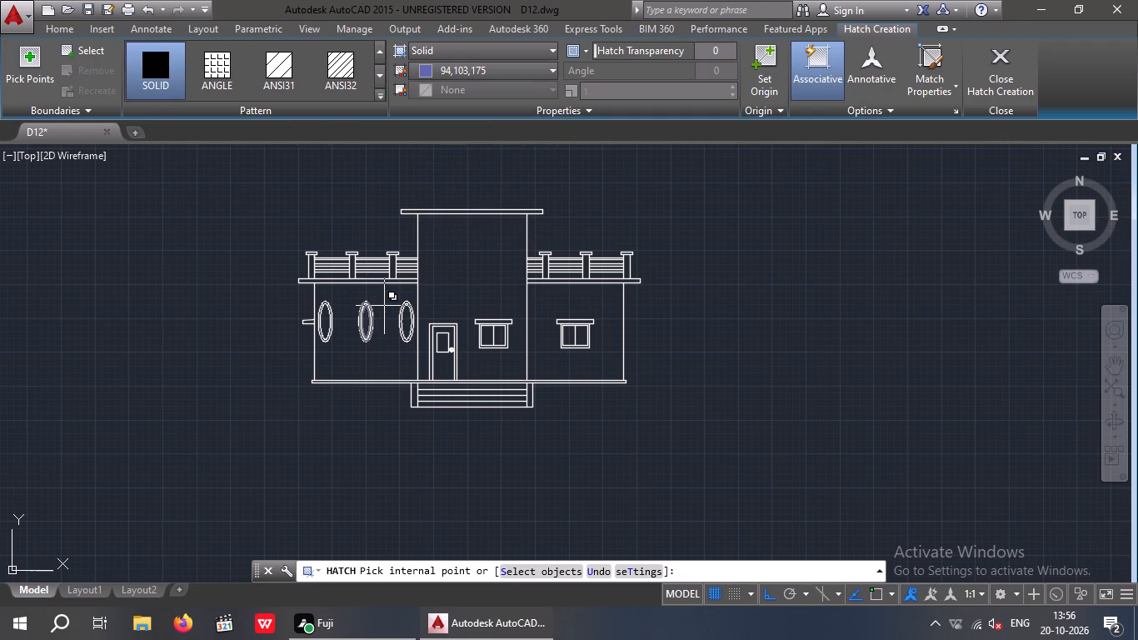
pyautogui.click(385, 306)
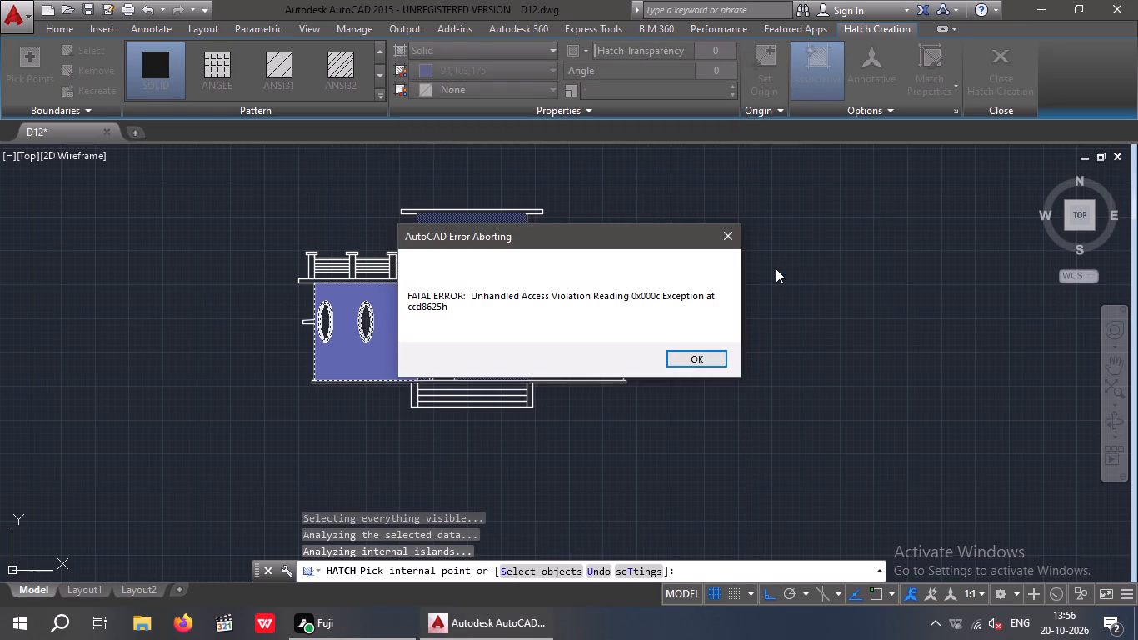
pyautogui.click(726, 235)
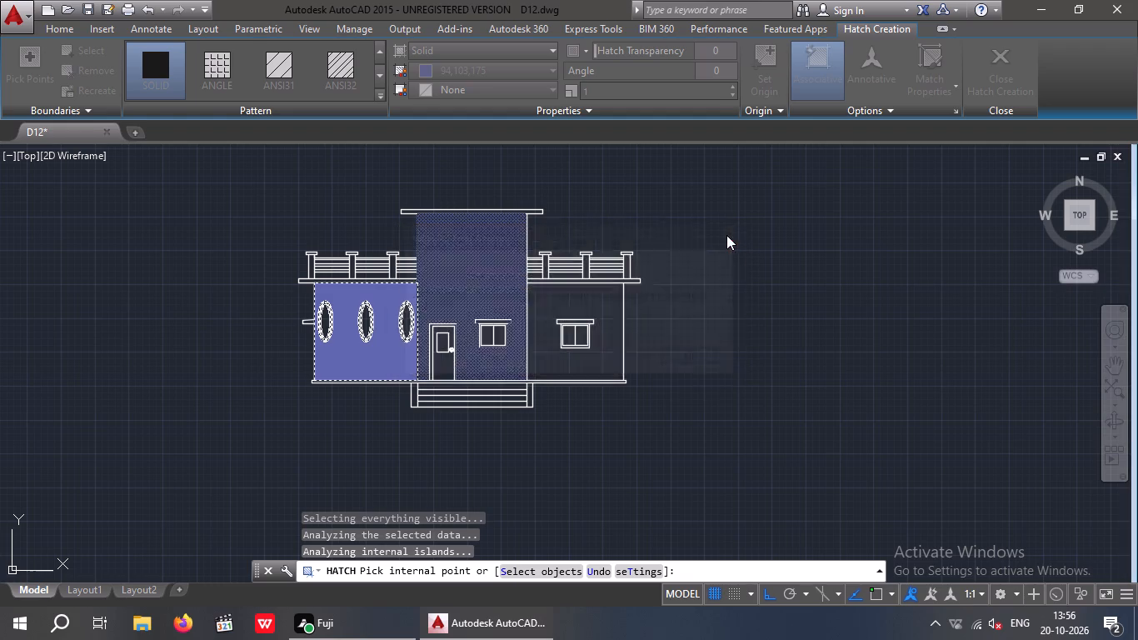
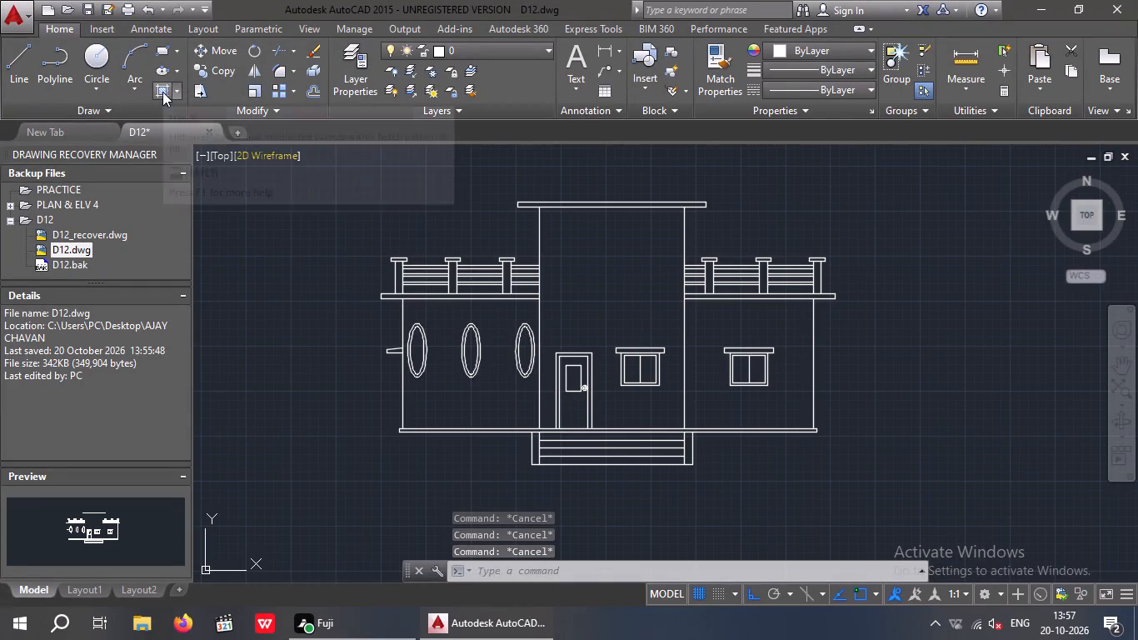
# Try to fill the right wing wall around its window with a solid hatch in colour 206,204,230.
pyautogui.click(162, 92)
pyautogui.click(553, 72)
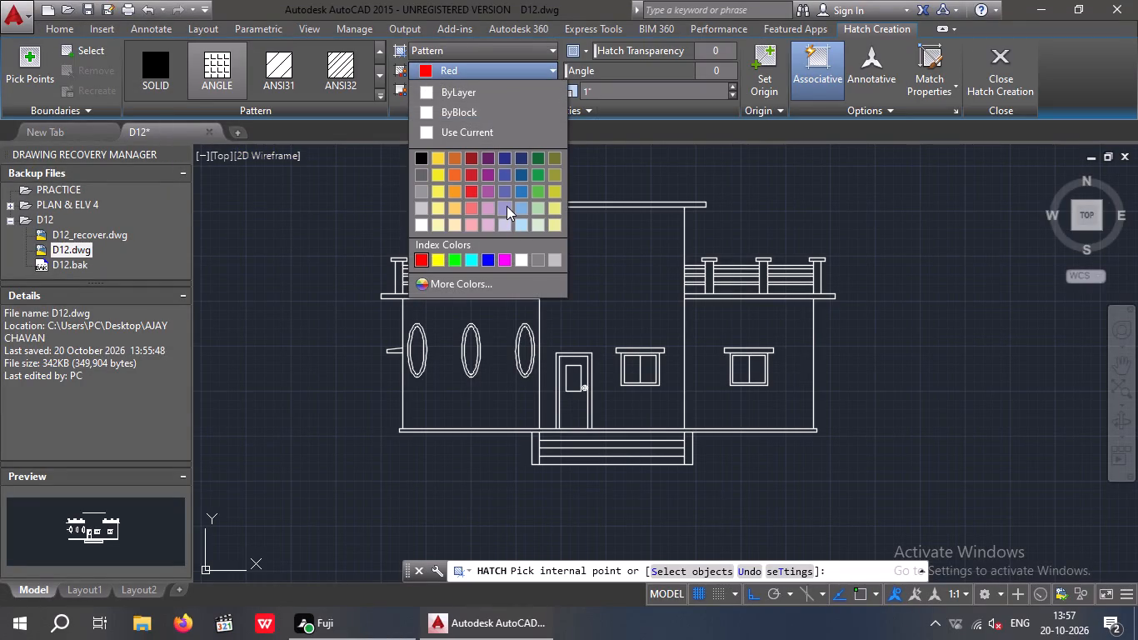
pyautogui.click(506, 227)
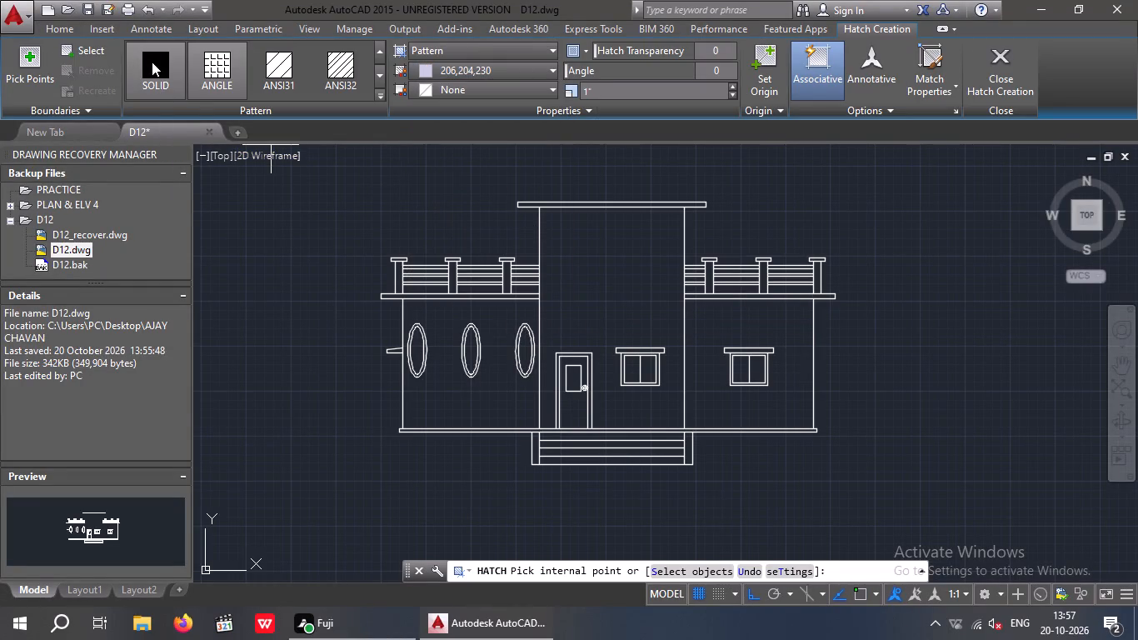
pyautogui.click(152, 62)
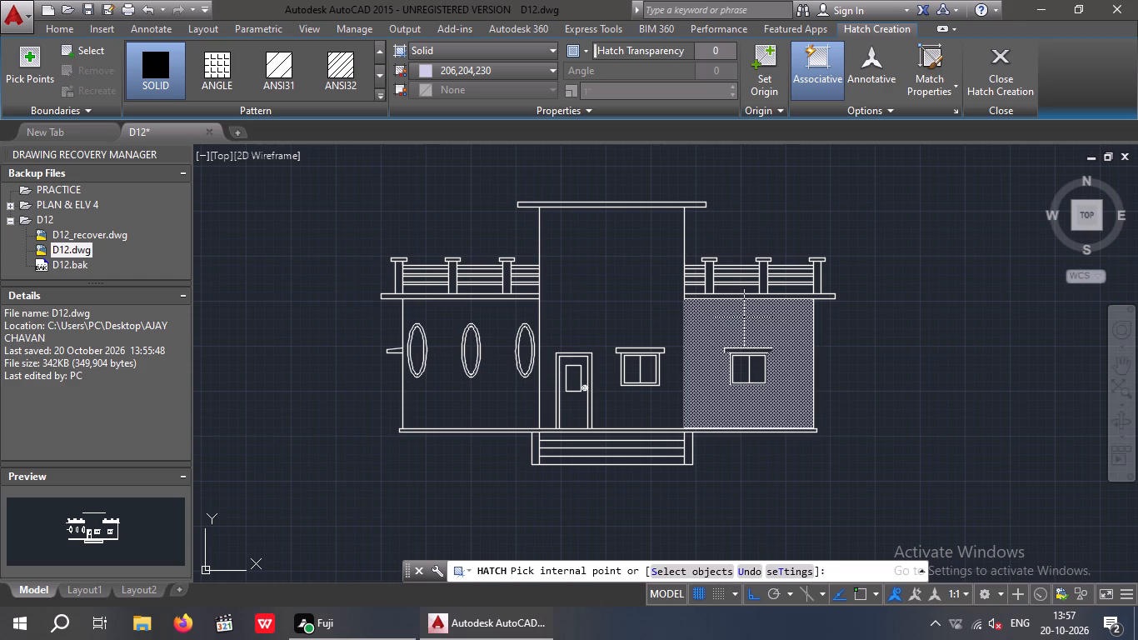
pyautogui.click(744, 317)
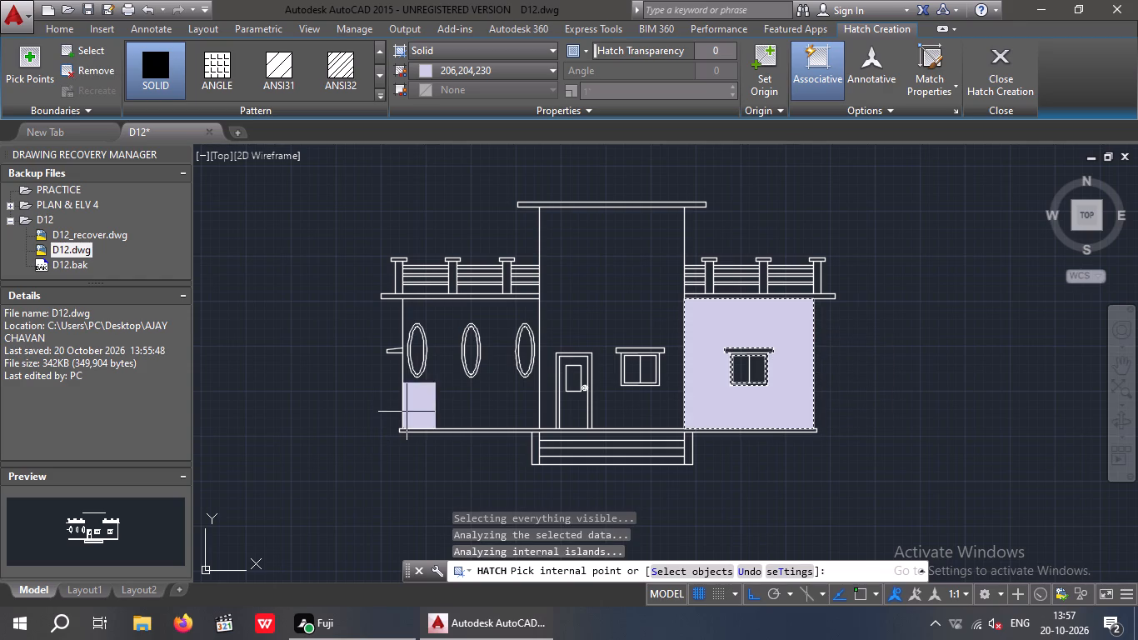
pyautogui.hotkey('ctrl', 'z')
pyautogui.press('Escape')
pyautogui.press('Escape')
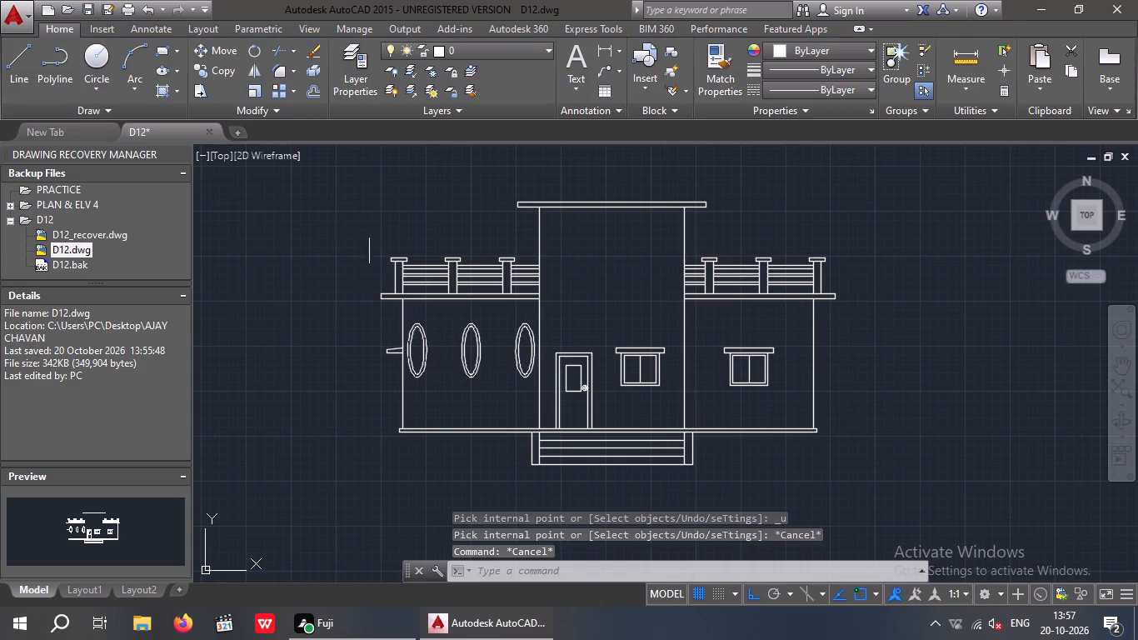
# Fill the frames of the central-block window and the right wing window with a solid hatch in colour 199,200,202.
pyautogui.click(159, 95)
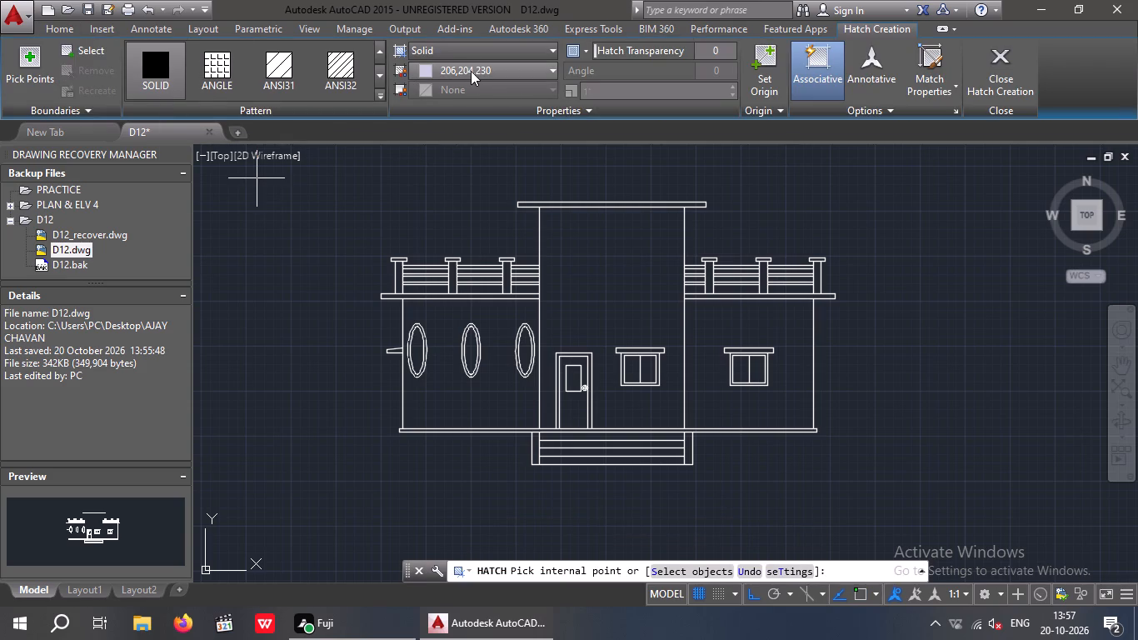
pyautogui.click(472, 71)
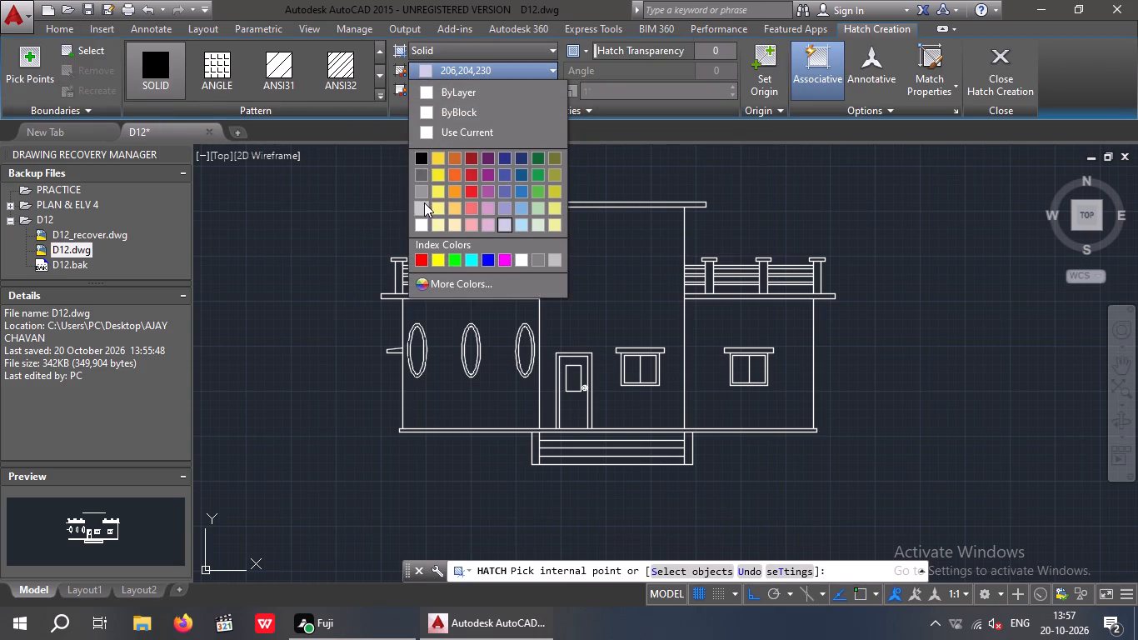
pyautogui.doubleClick(420, 205)
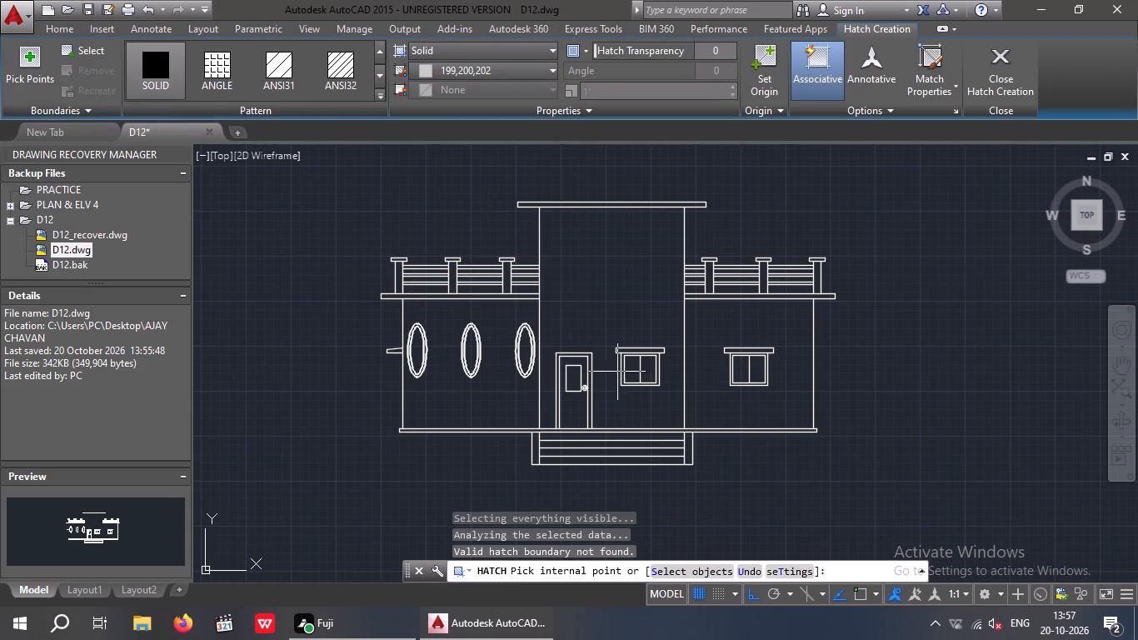
pyautogui.scroll(5, 624, 363)
pyautogui.click(584, 394)
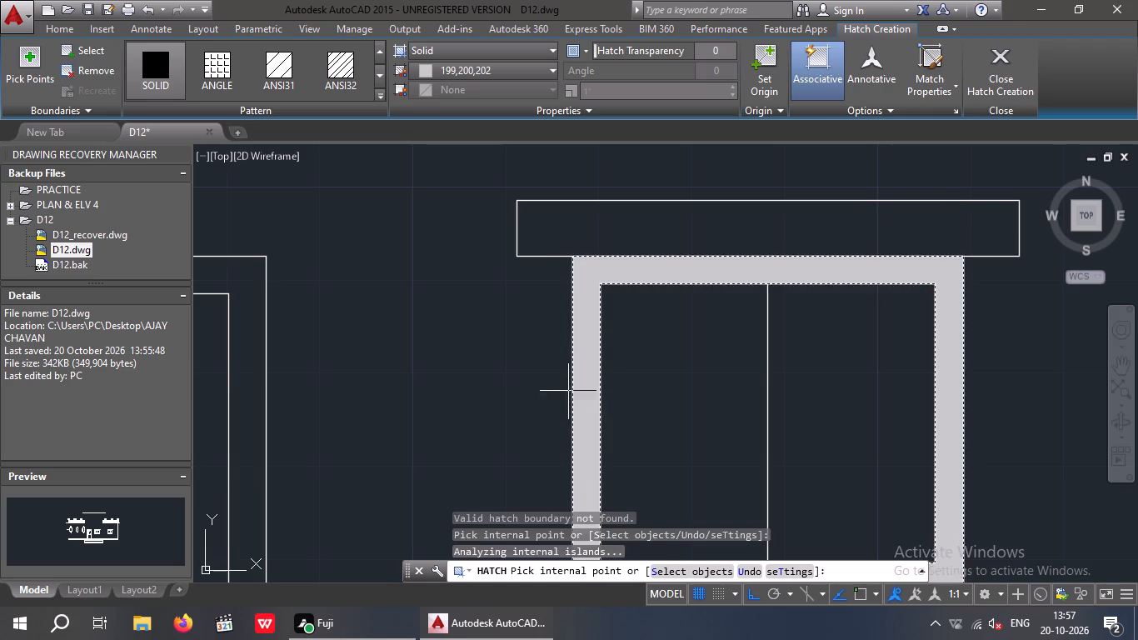
pyautogui.scroll(-4, 459, 363)
pyautogui.moveTo(866, 395); pyautogui.dragTo(543, 332, button='middle')
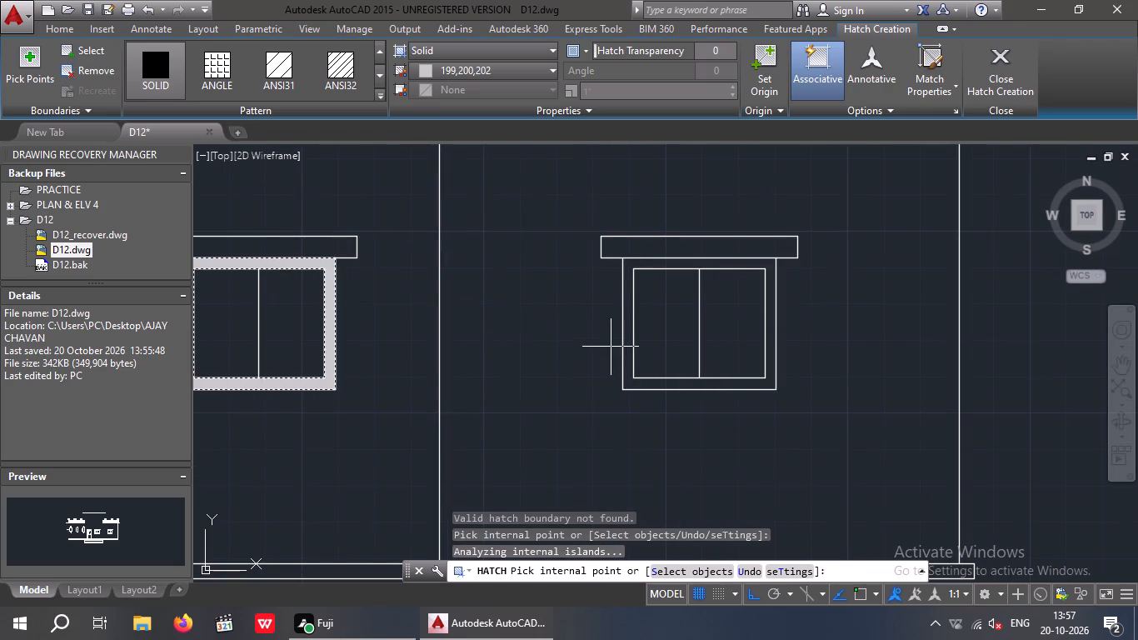
pyautogui.scroll(2, 611, 347)
pyautogui.click(653, 344)
pyautogui.scroll(-3, 522, 347)
pyautogui.press('Escape')
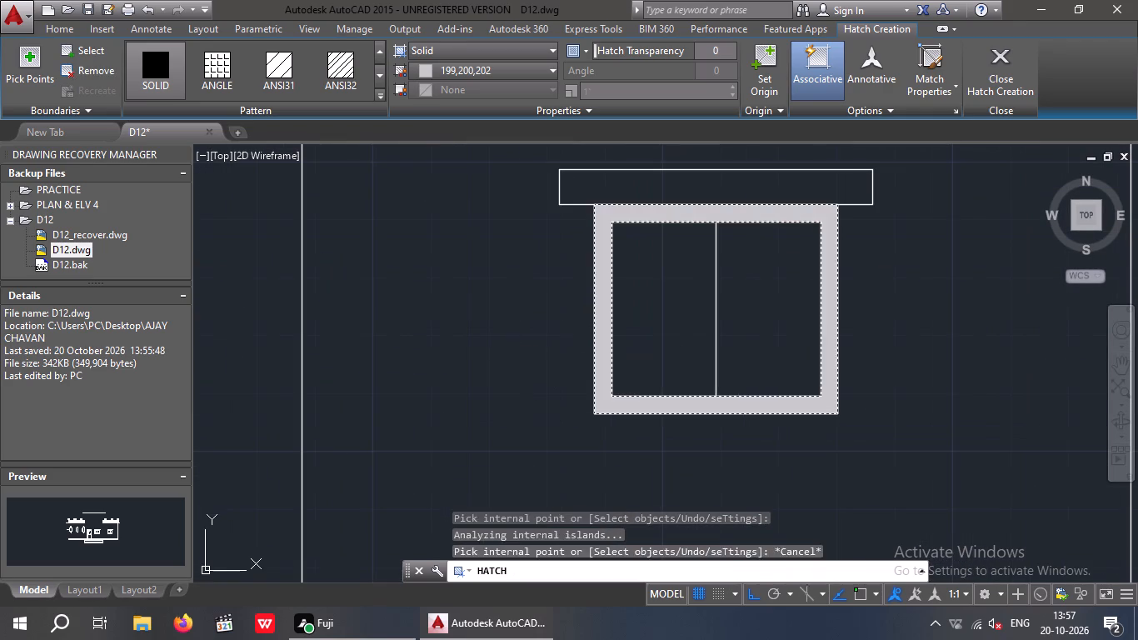
pyautogui.press('Escape')
# With Ortho off, draw three short parallel diagonal glass lines in the left pane of the window beside the door.
pyautogui.scroll(-3, 476, 342)
pyautogui.moveTo(476, 342); pyautogui.dragTo(602, 359, button='middle')
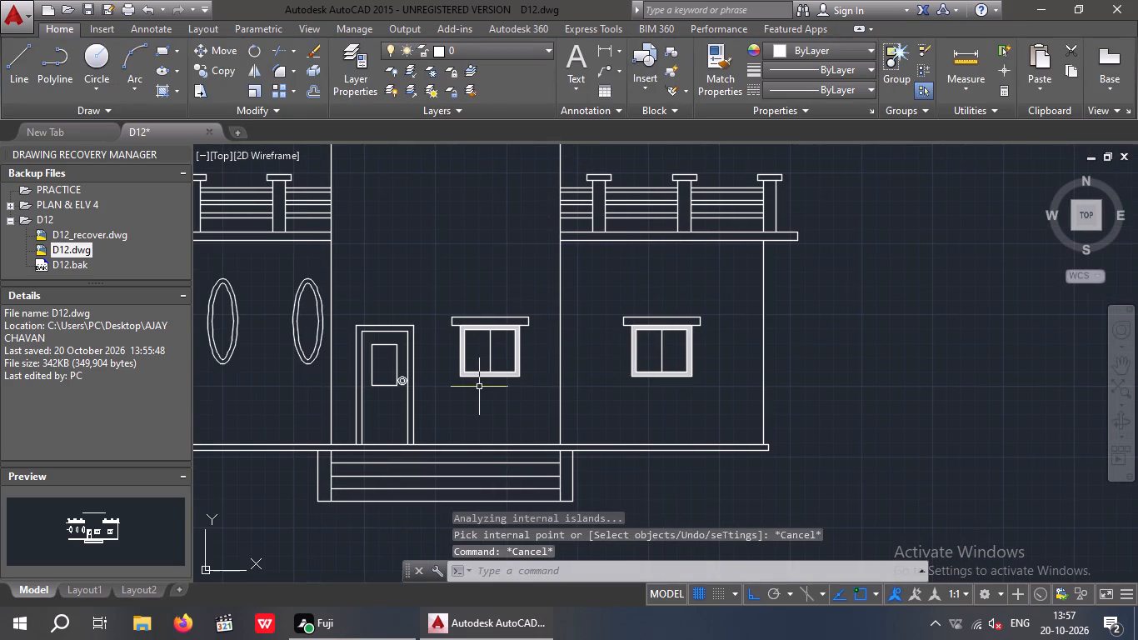
pyautogui.press('l')
pyautogui.press('Return')
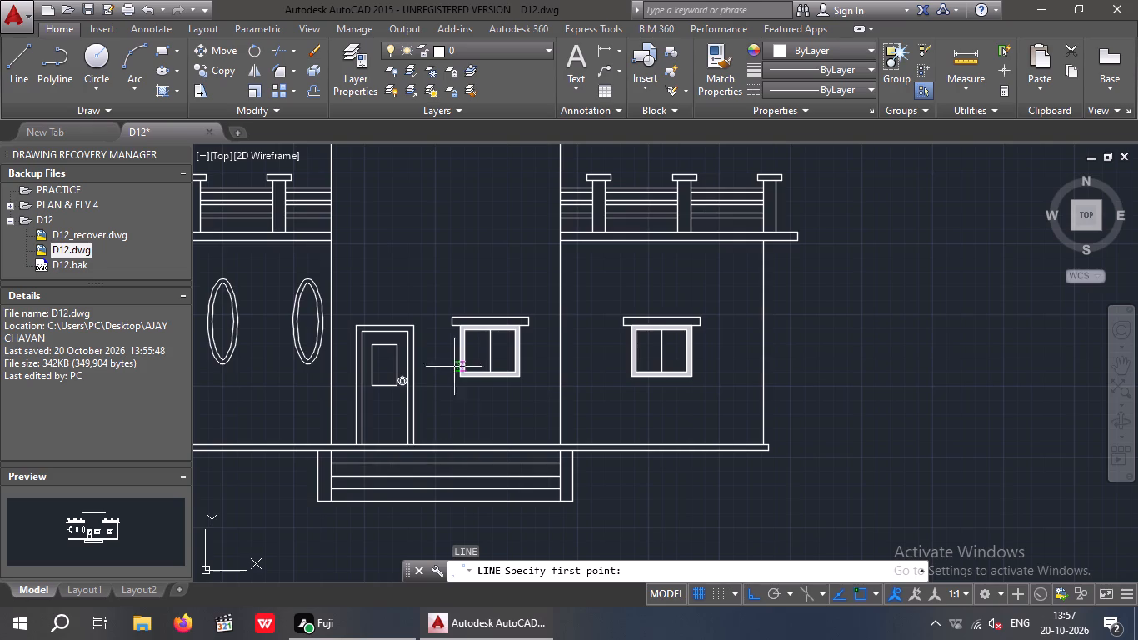
pyautogui.scroll(4, 470, 362)
pyautogui.moveTo(472, 363); pyautogui.dragTo(404, 458, button='middle')
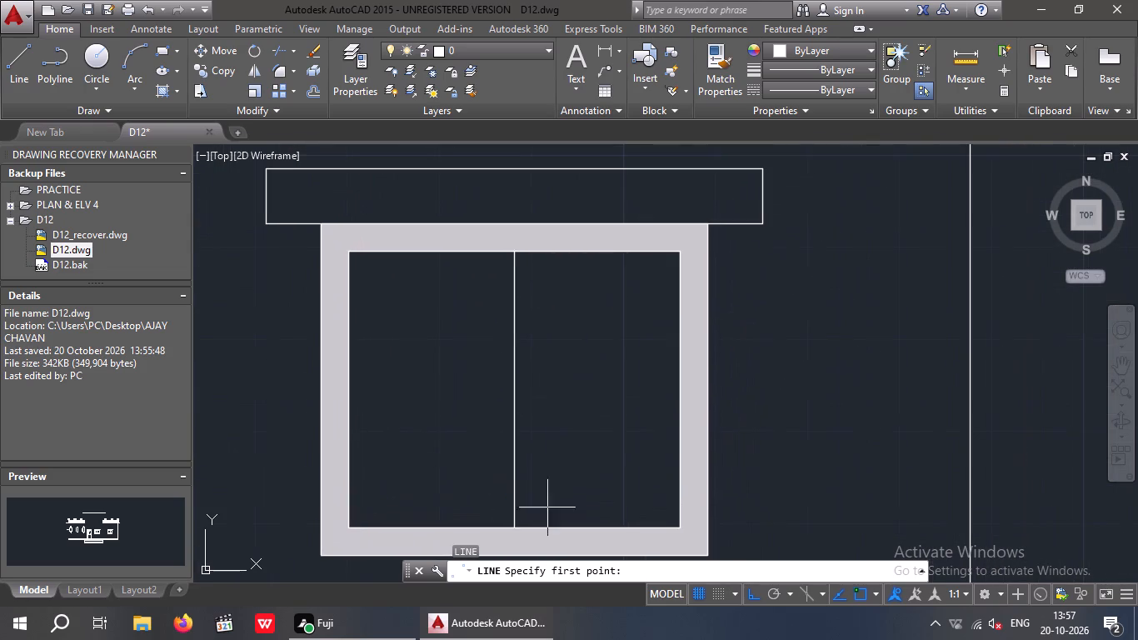
pyautogui.doubleClick(752, 594)
pyautogui.click(386, 446)
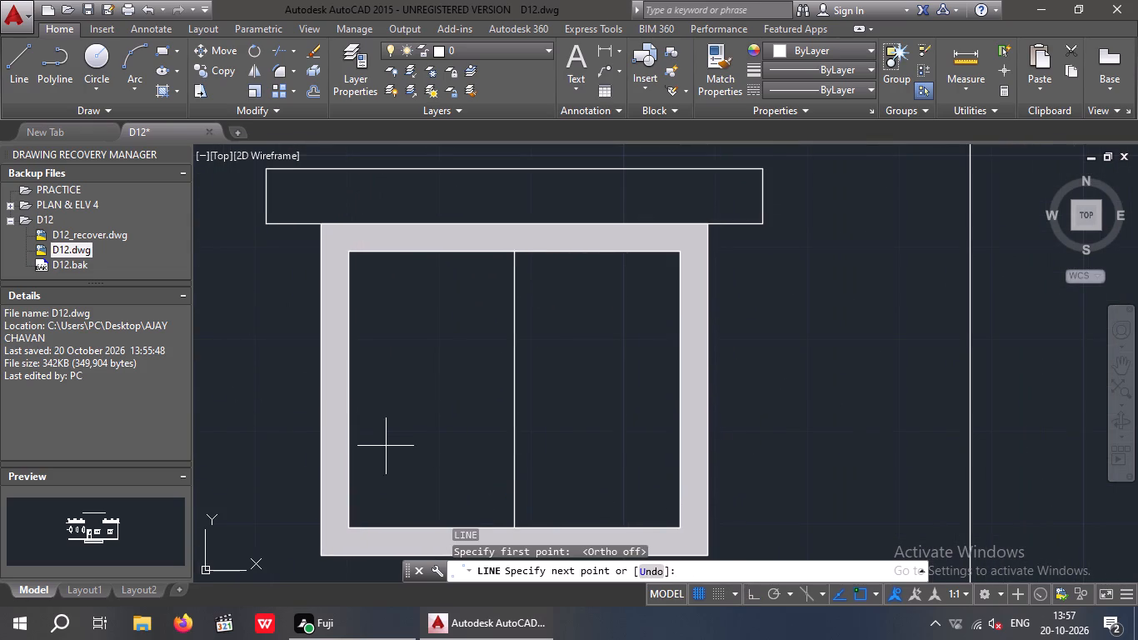
pyautogui.click(471, 357)
pyautogui.press('space')
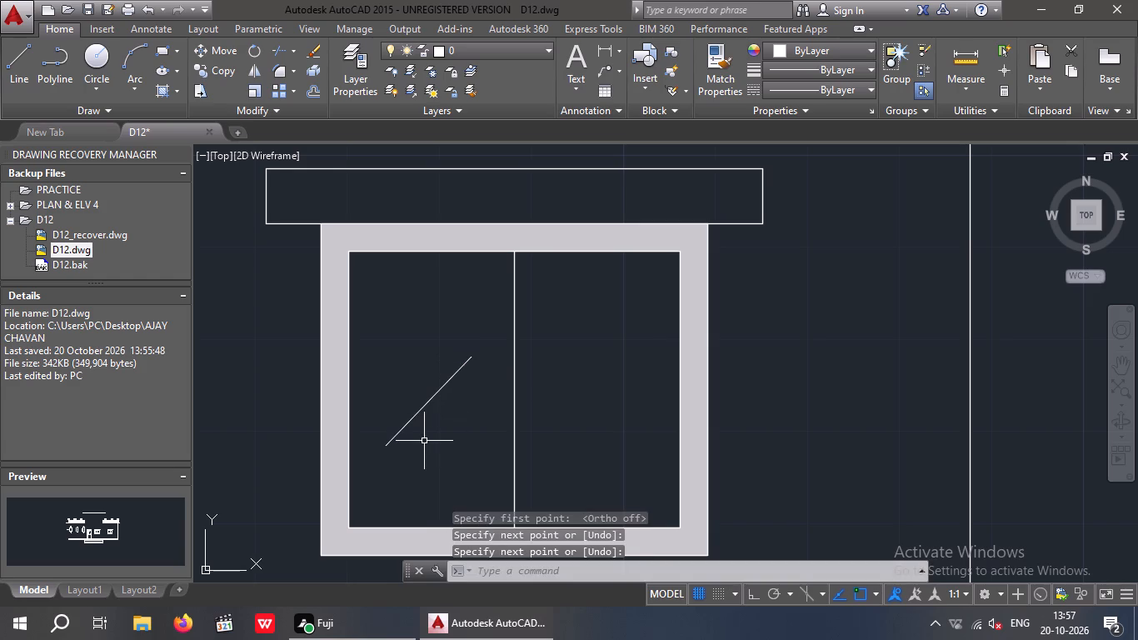
pyautogui.press('space')
pyautogui.click(425, 432)
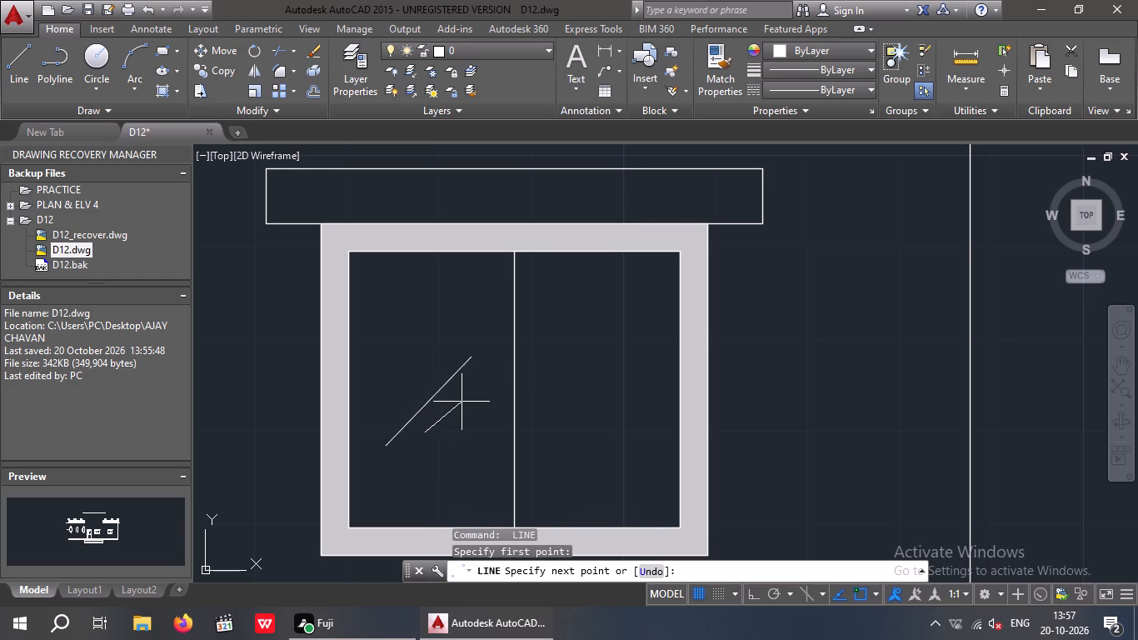
pyautogui.click(464, 392)
pyautogui.press('space')
pyautogui.press('space')
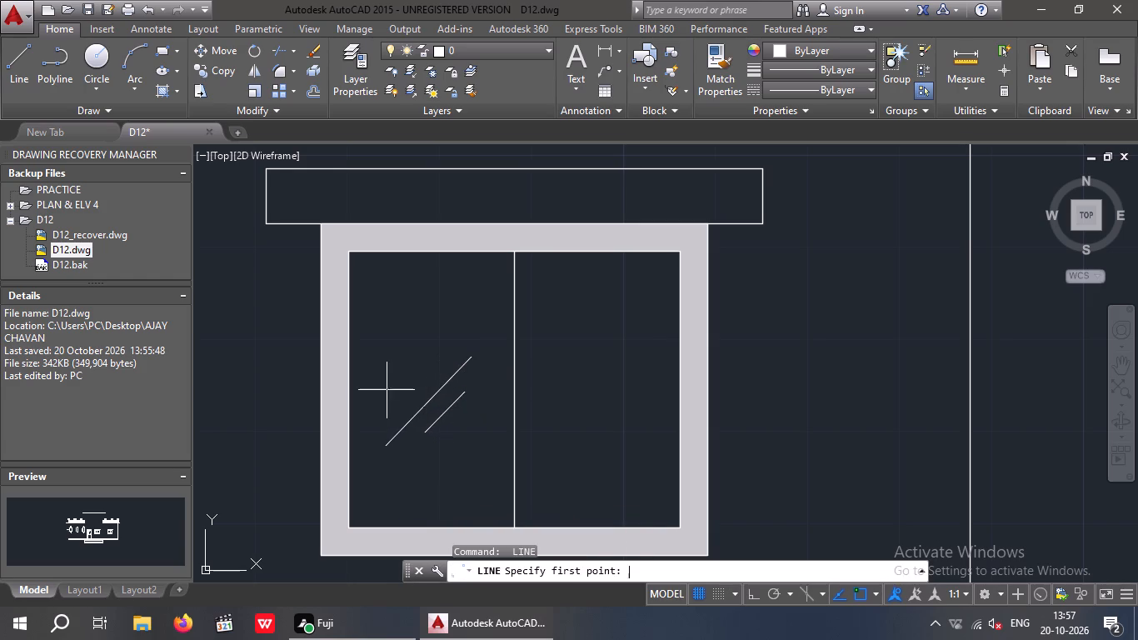
pyautogui.click(389, 407)
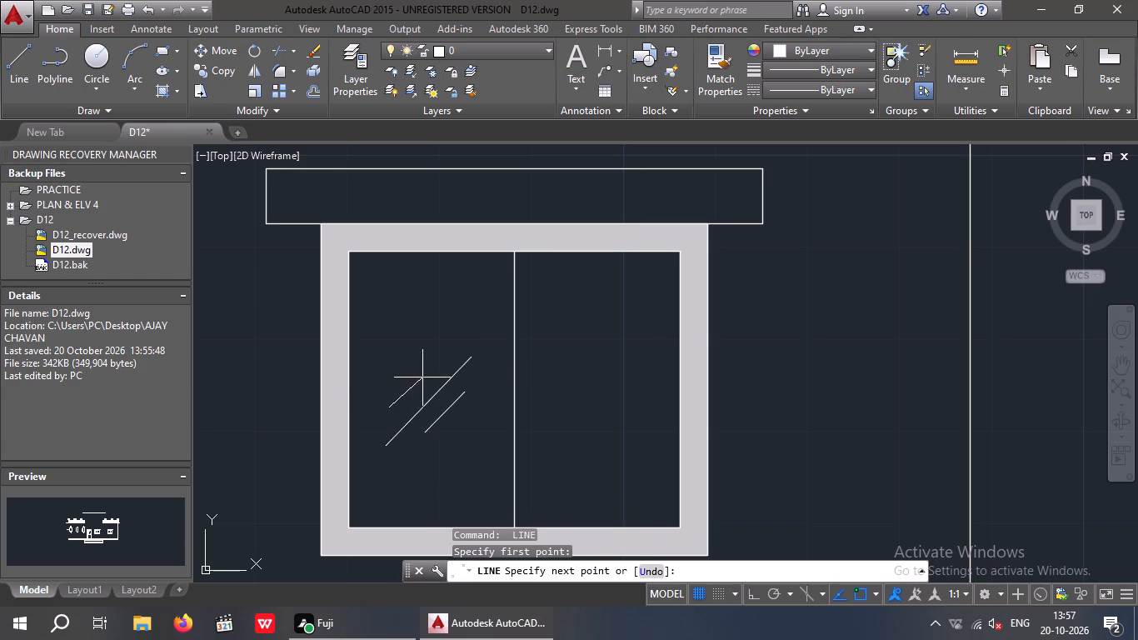
pyautogui.doubleClick(432, 366)
pyautogui.press('space')
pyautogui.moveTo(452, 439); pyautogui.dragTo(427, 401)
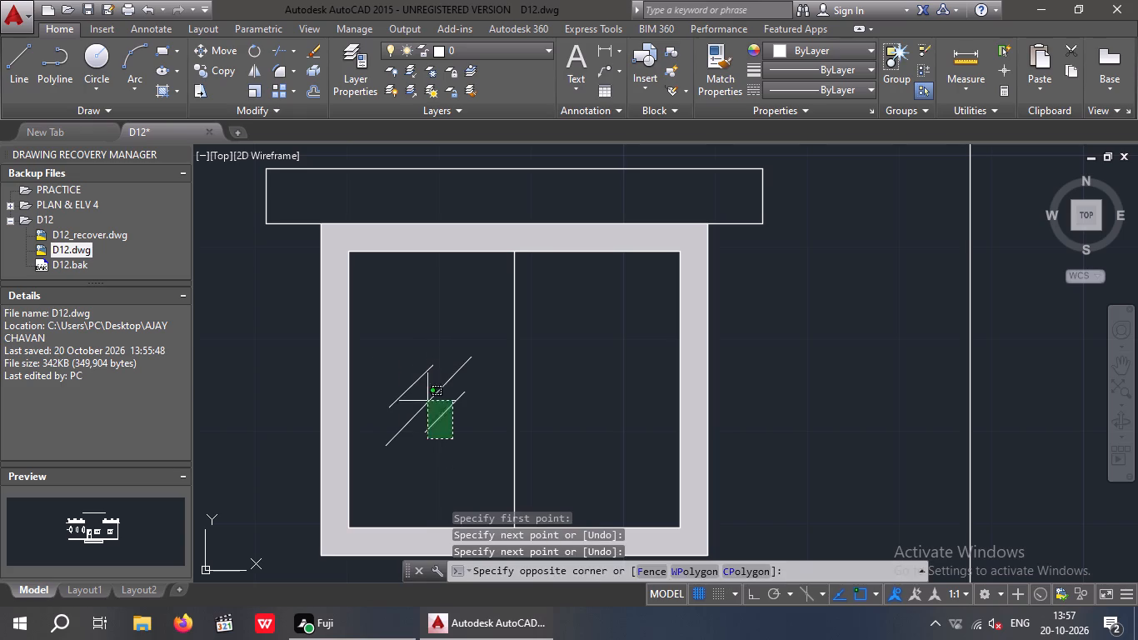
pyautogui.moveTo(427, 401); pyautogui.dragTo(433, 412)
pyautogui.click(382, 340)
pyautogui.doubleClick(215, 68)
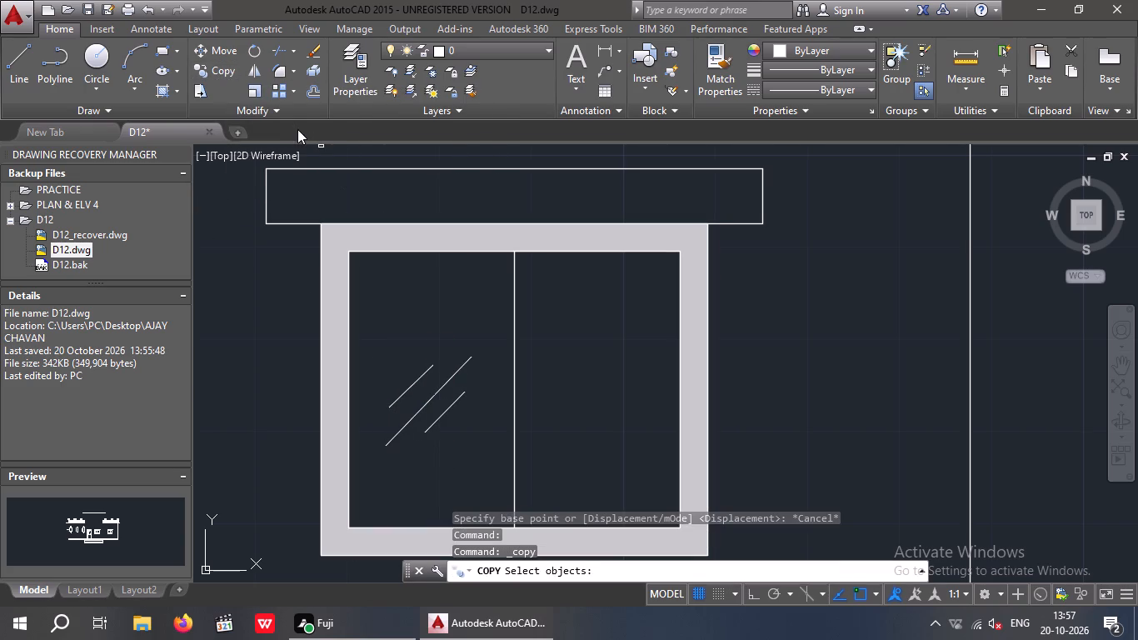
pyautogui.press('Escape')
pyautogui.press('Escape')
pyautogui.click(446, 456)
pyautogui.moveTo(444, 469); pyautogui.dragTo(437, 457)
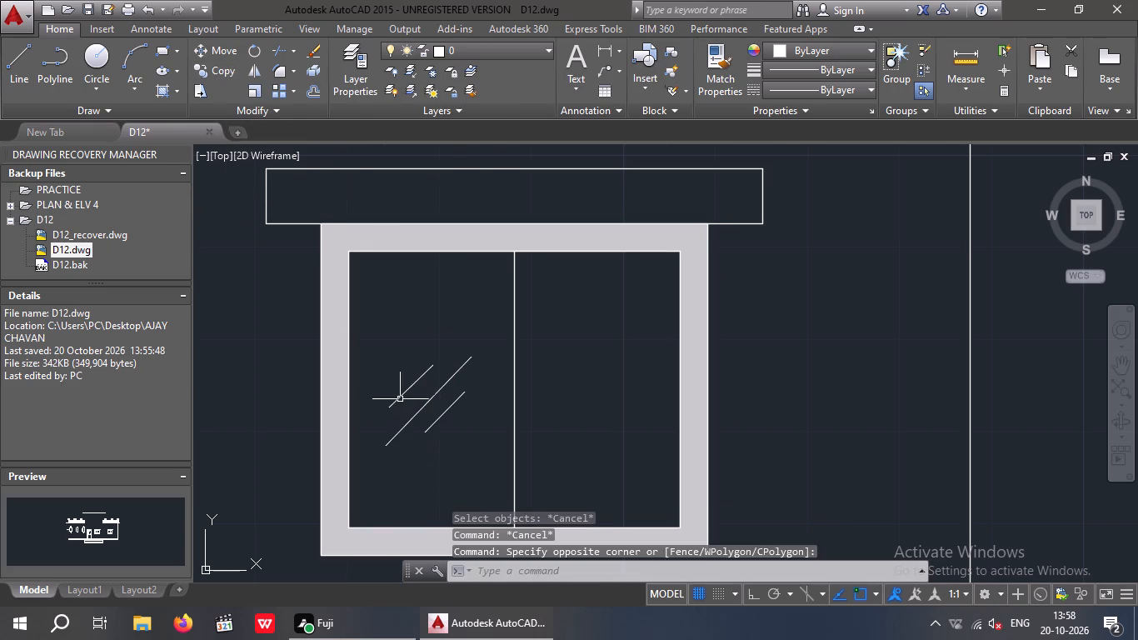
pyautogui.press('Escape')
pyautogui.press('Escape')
# Copy the three diagonal glass lines from the middle line's midpoint horizontally into the right pane of the same window.
pyautogui.click(438, 442)
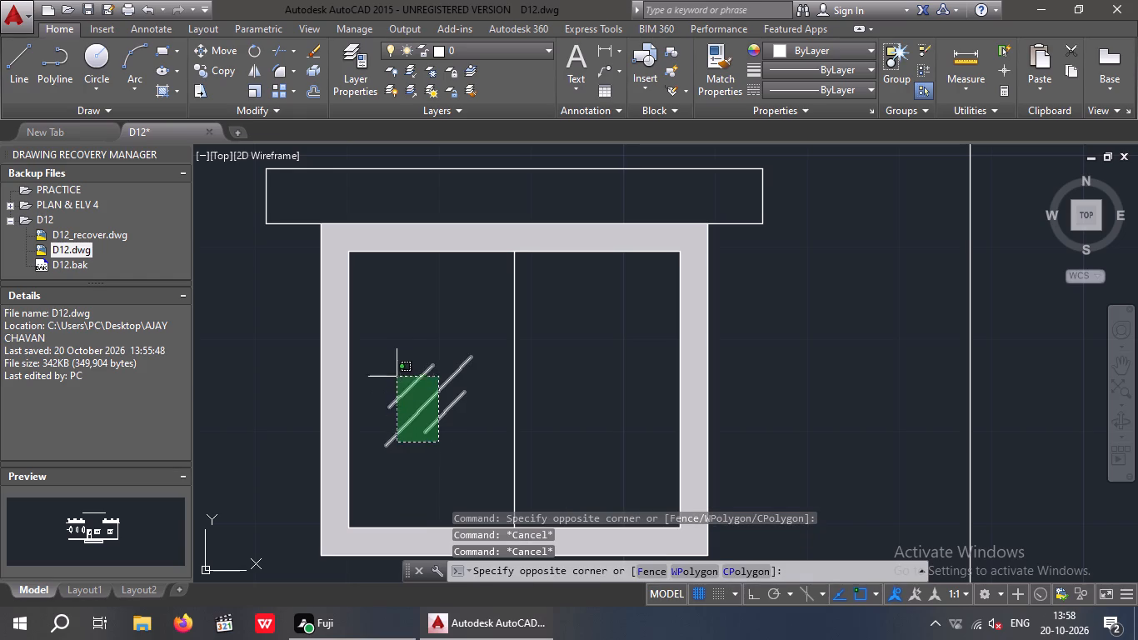
pyautogui.doubleClick(395, 372)
pyautogui.click(226, 75)
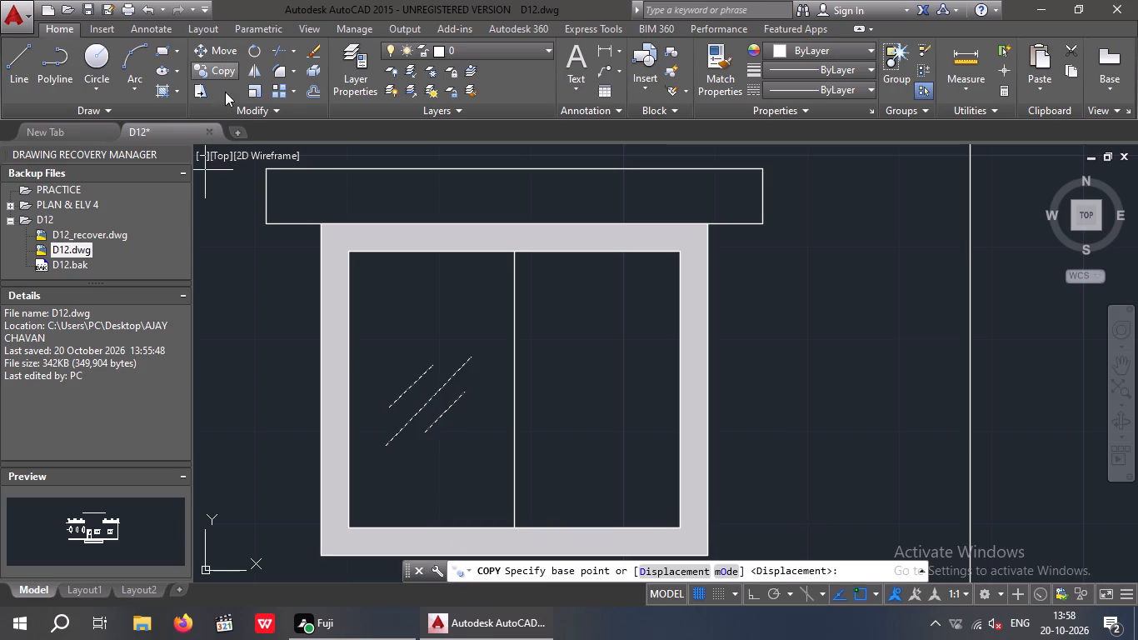
pyautogui.click(432, 400)
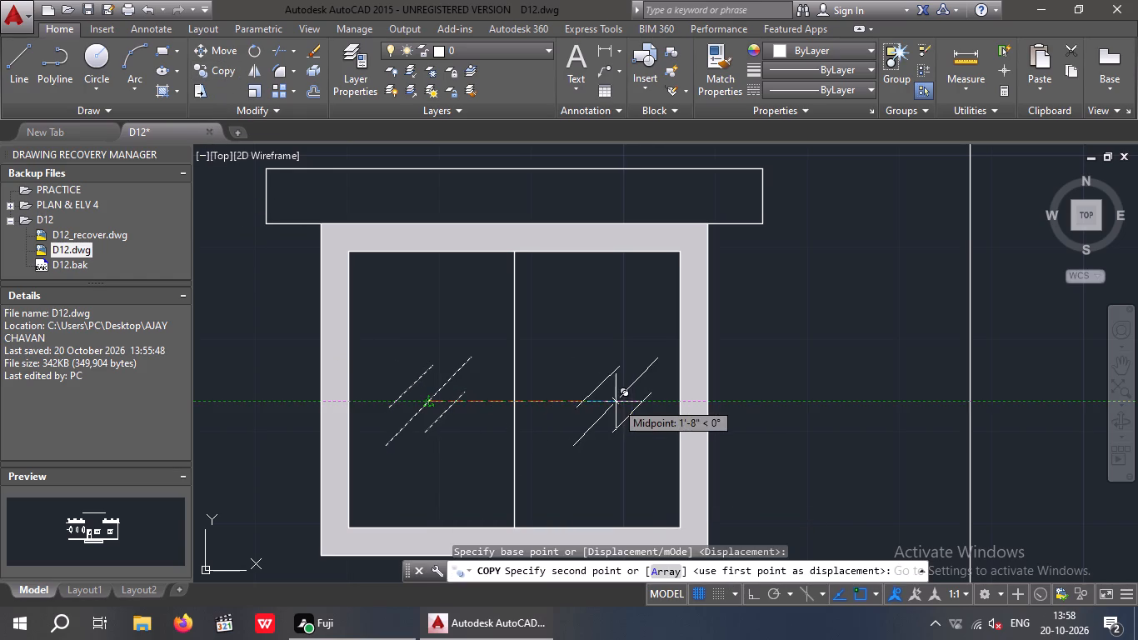
pyautogui.click(606, 402)
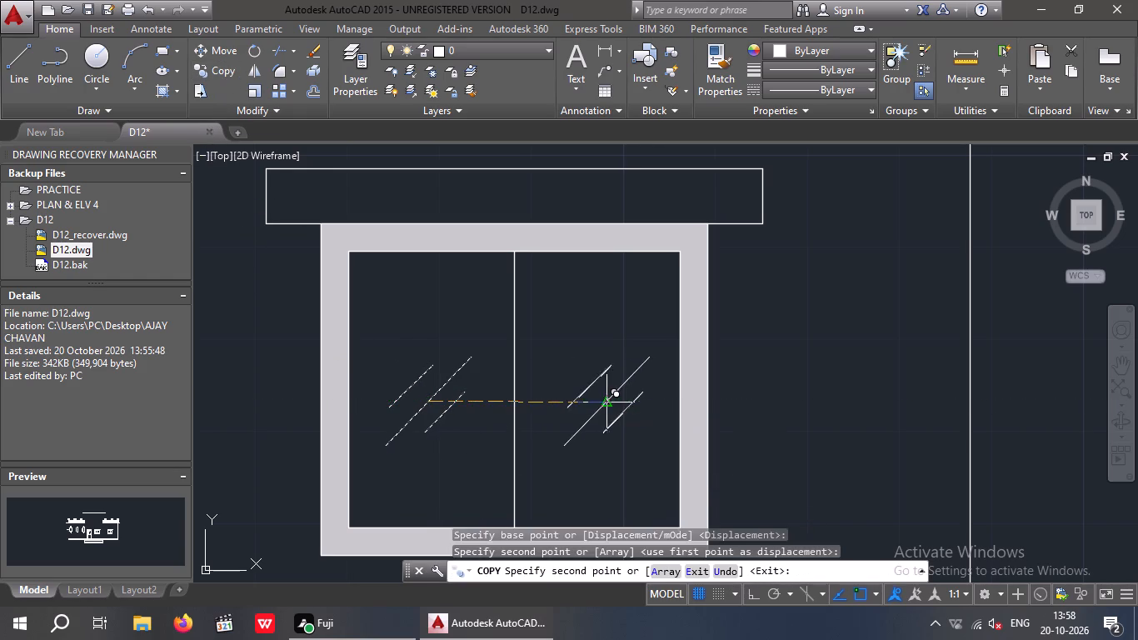
# Place further copies of the three glass lines in the left and right panes of the right wing window.
pyautogui.scroll(-3, 606, 402)
pyautogui.moveTo(686, 425); pyautogui.dragTo(441, 407, button='middle')
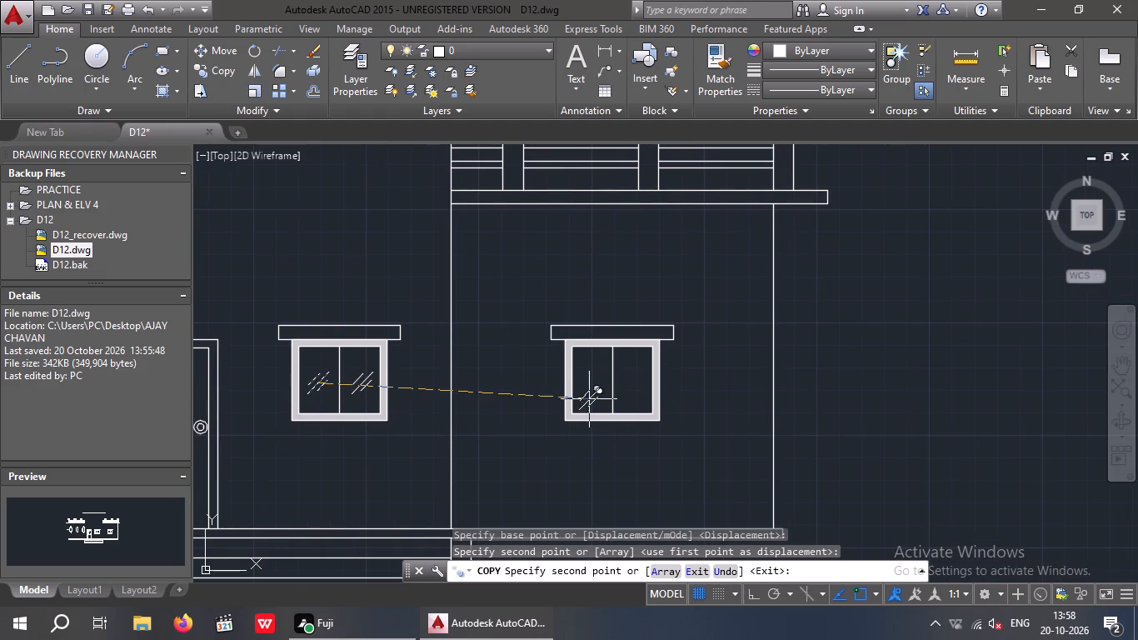
pyautogui.scroll(-1, 601, 383)
pyautogui.scroll(4, 601, 383)
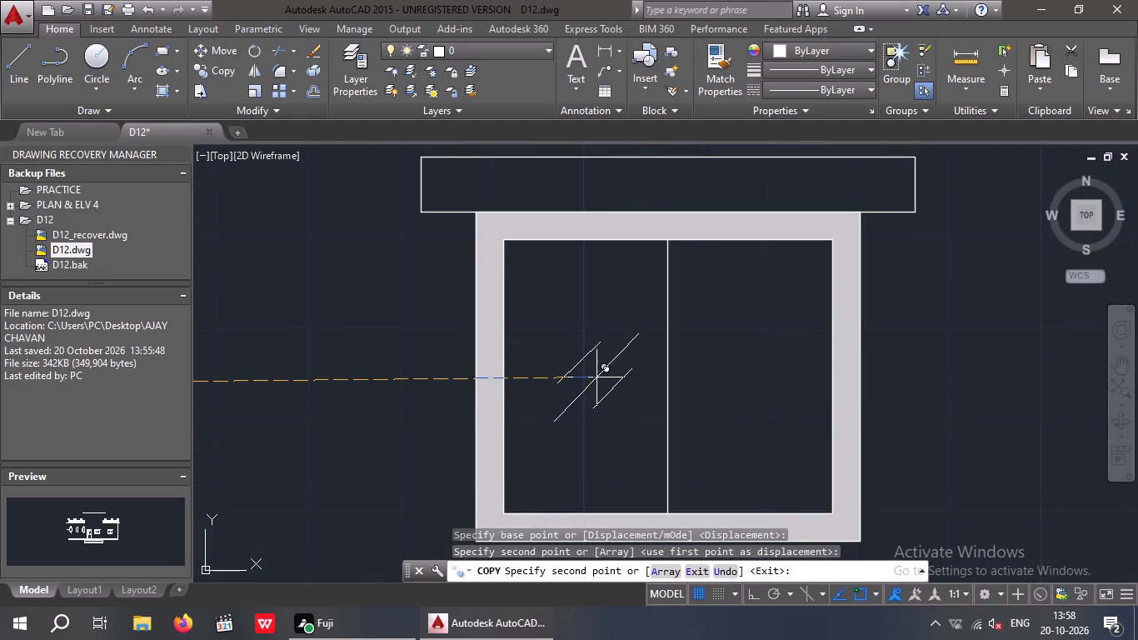
pyautogui.click(596, 377)
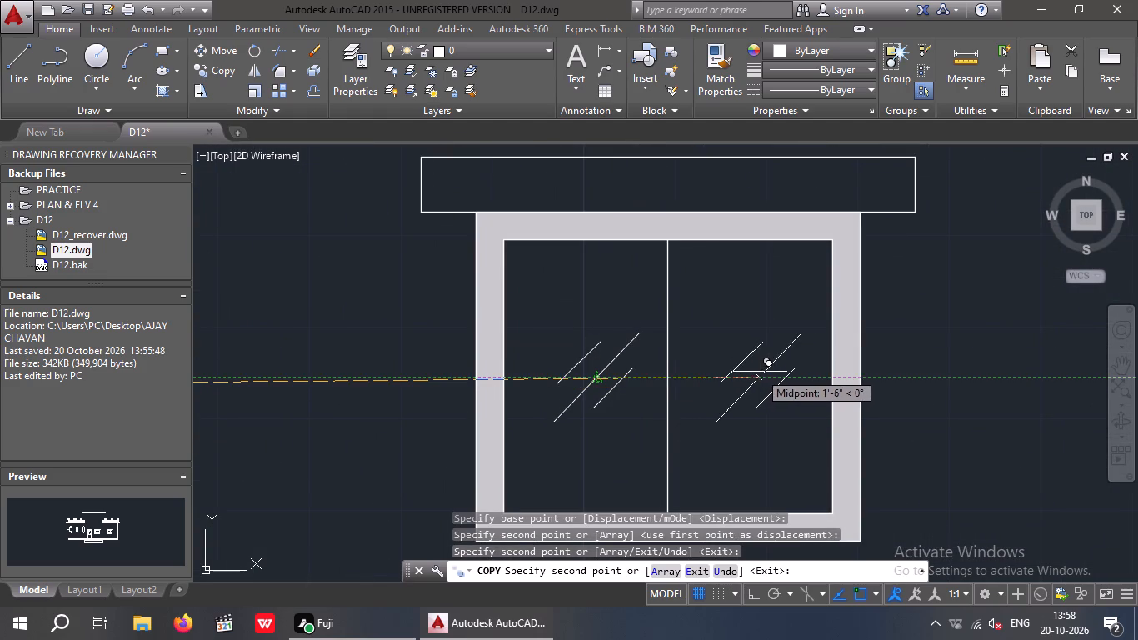
pyautogui.click(759, 372)
pyautogui.scroll(-3, 758, 392)
pyautogui.moveTo(594, 407); pyautogui.dragTo(738, 428, button='middle')
pyautogui.scroll(-2, 734, 427)
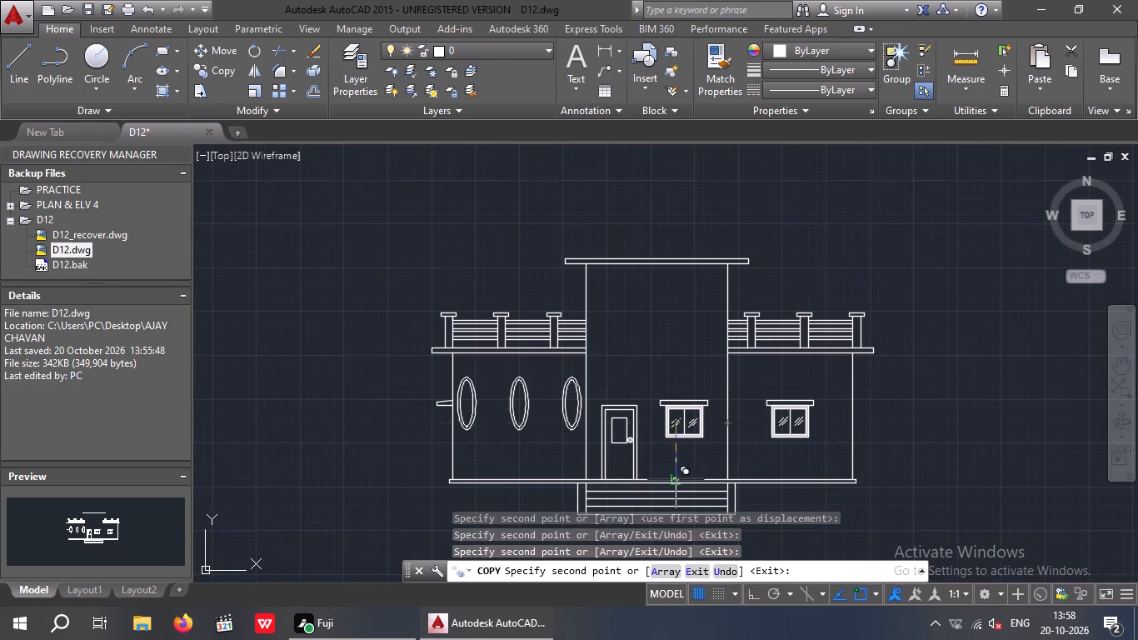
pyautogui.press('Escape')
pyautogui.press('Escape')
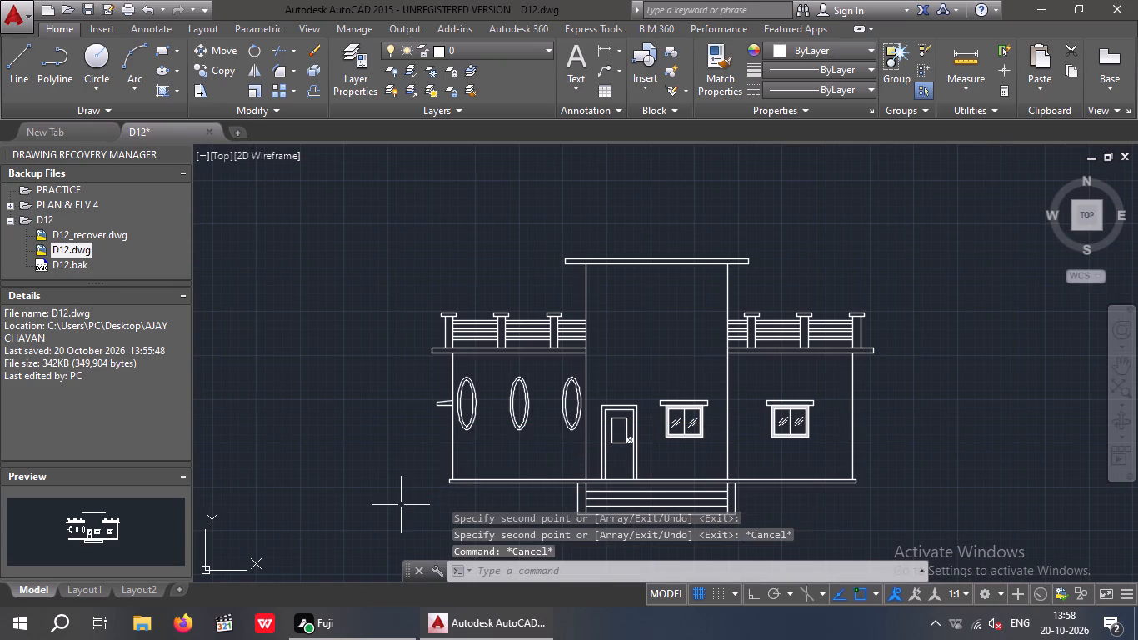
pyautogui.press('Escape')
# Fill both glass panes of the central-block window and the right wing window with a solid hatch in colour 173,221,247.
pyautogui.moveTo(696, 454); pyautogui.dragTo(565, 406, button='middle')
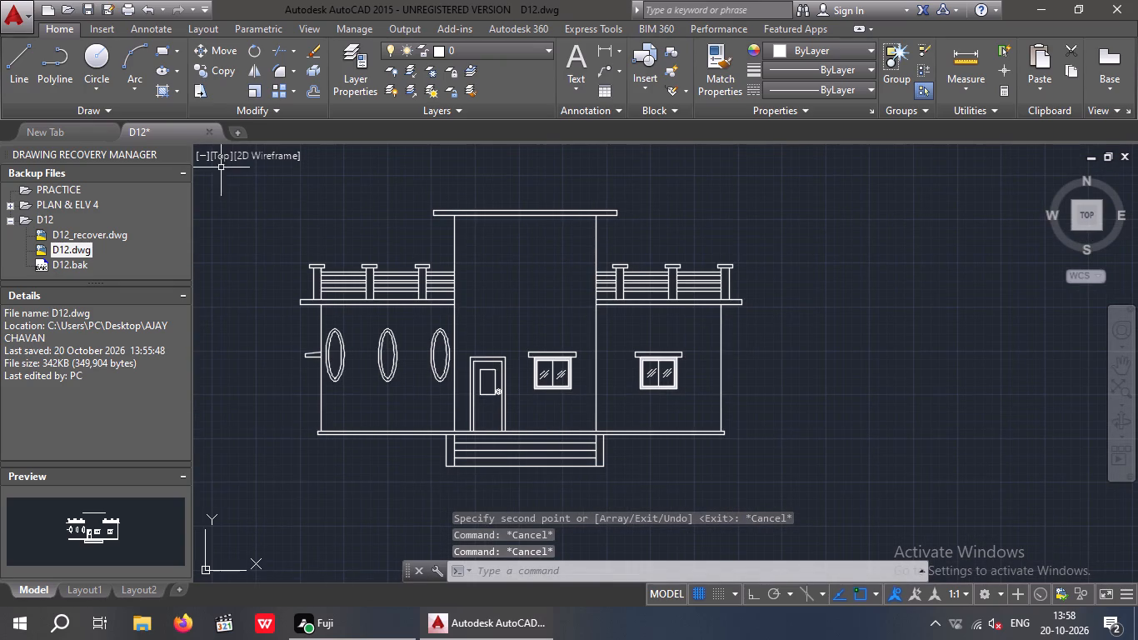
pyautogui.click(162, 88)
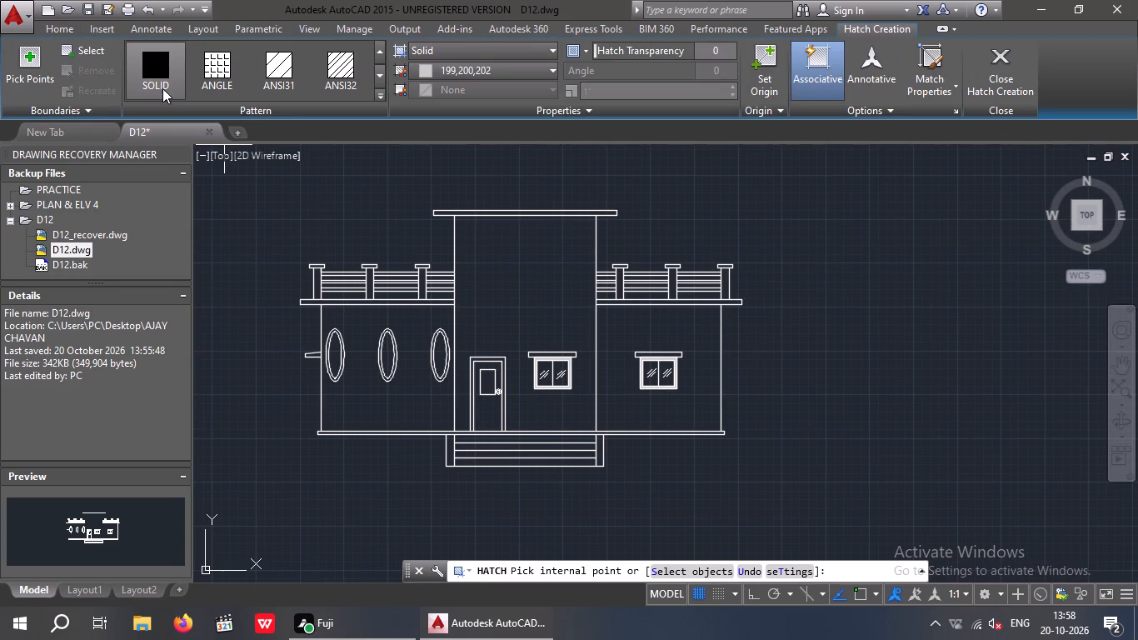
pyautogui.click(464, 67)
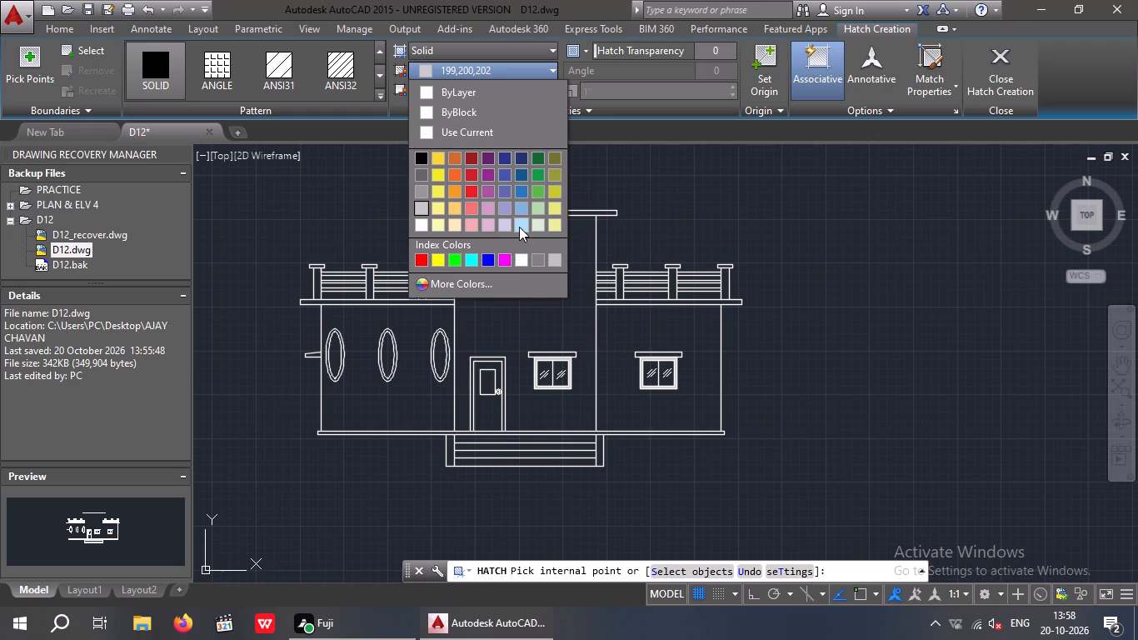
pyautogui.click(519, 227)
pyautogui.scroll(3, 551, 389)
pyautogui.click(543, 360)
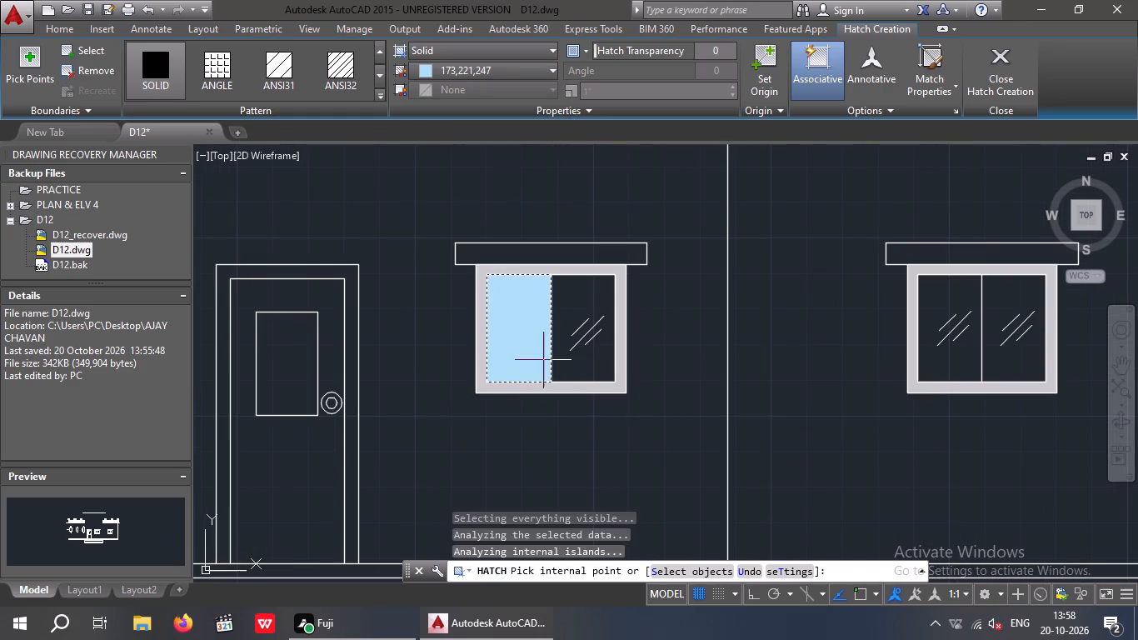
pyautogui.click(591, 352)
pyautogui.scroll(-3, 595, 376)
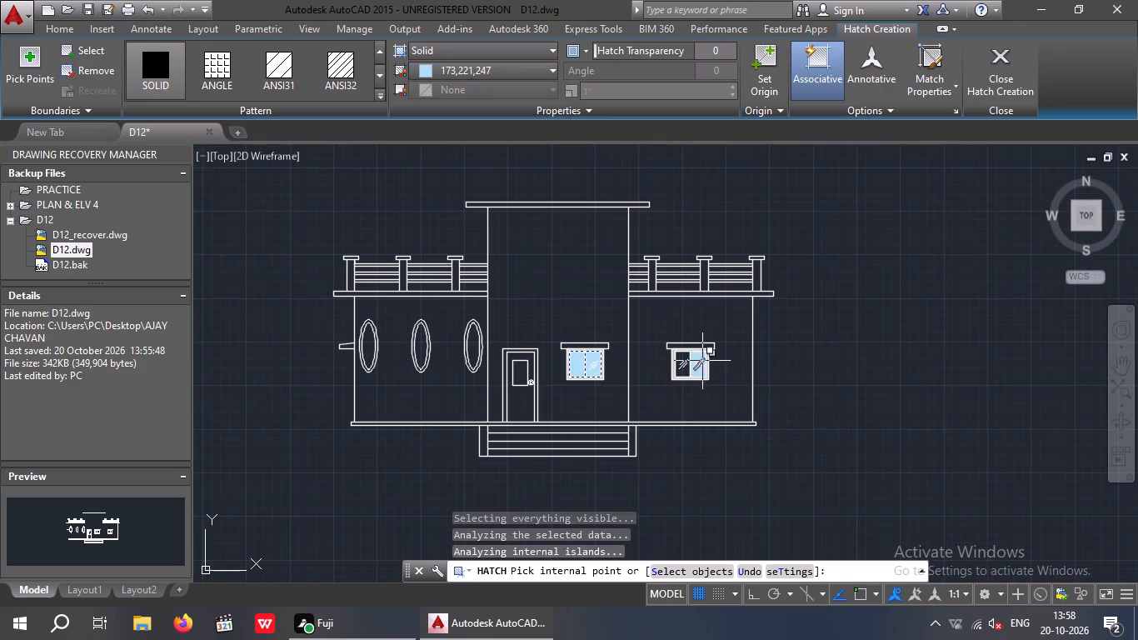
pyautogui.scroll(4, 692, 364)
pyautogui.click(661, 388)
pyautogui.click(711, 383)
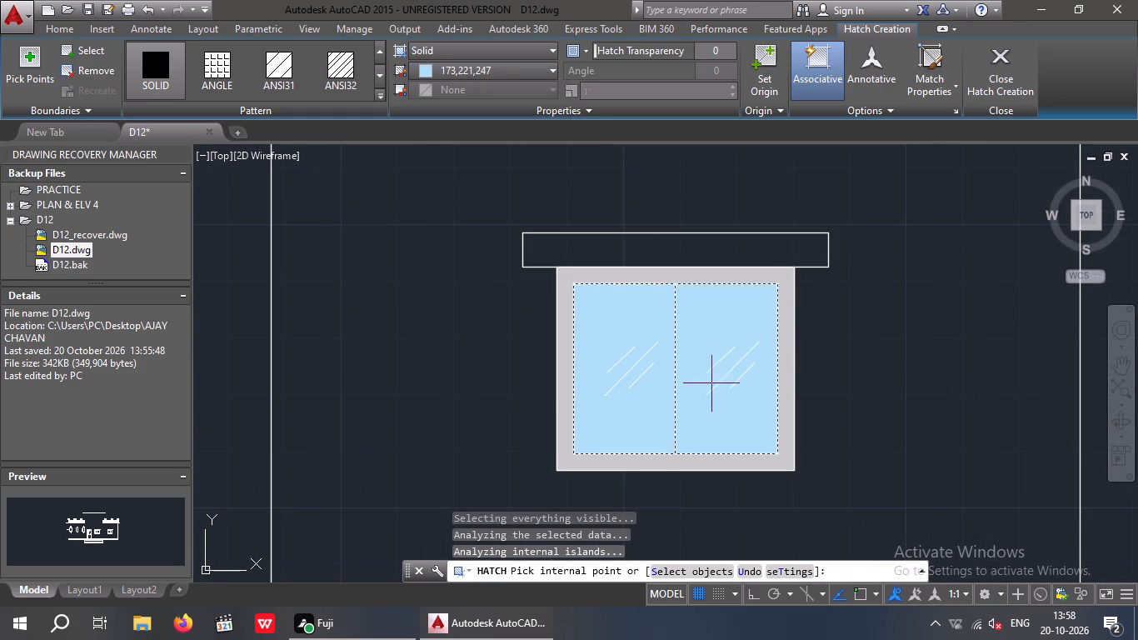
pyautogui.scroll(-3, 690, 410)
pyautogui.press('Escape')
pyautogui.press('Escape')
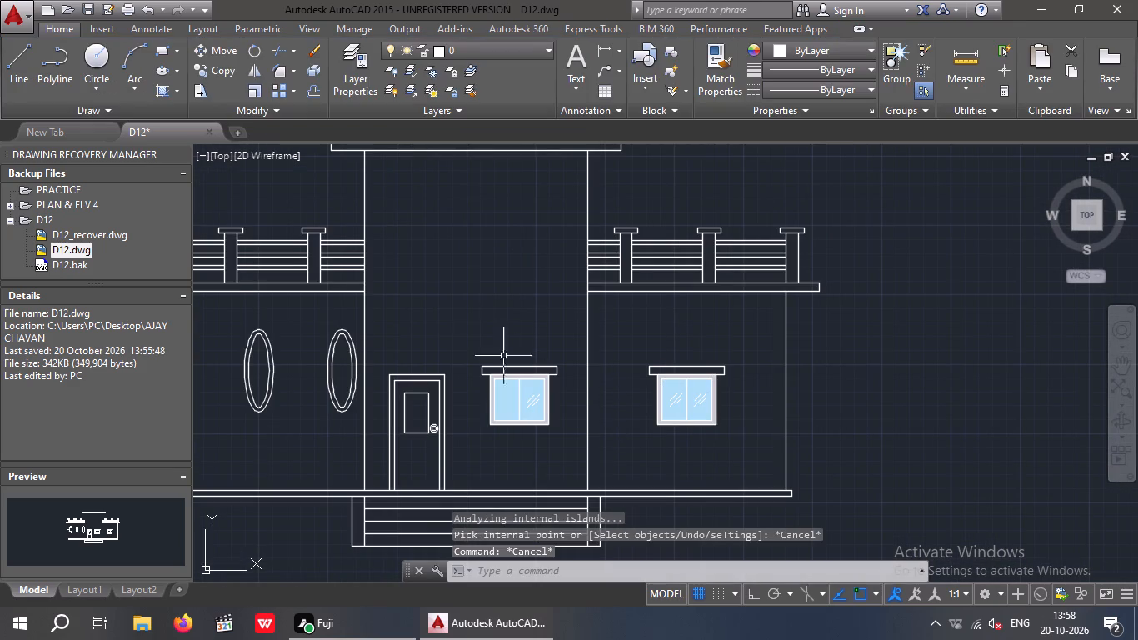
# Set the current object colour to index colour 37, a dark brown.
pyautogui.moveTo(496, 318); pyautogui.dragTo(575, 341, button='middle')
pyautogui.scroll(-1, 575, 341)
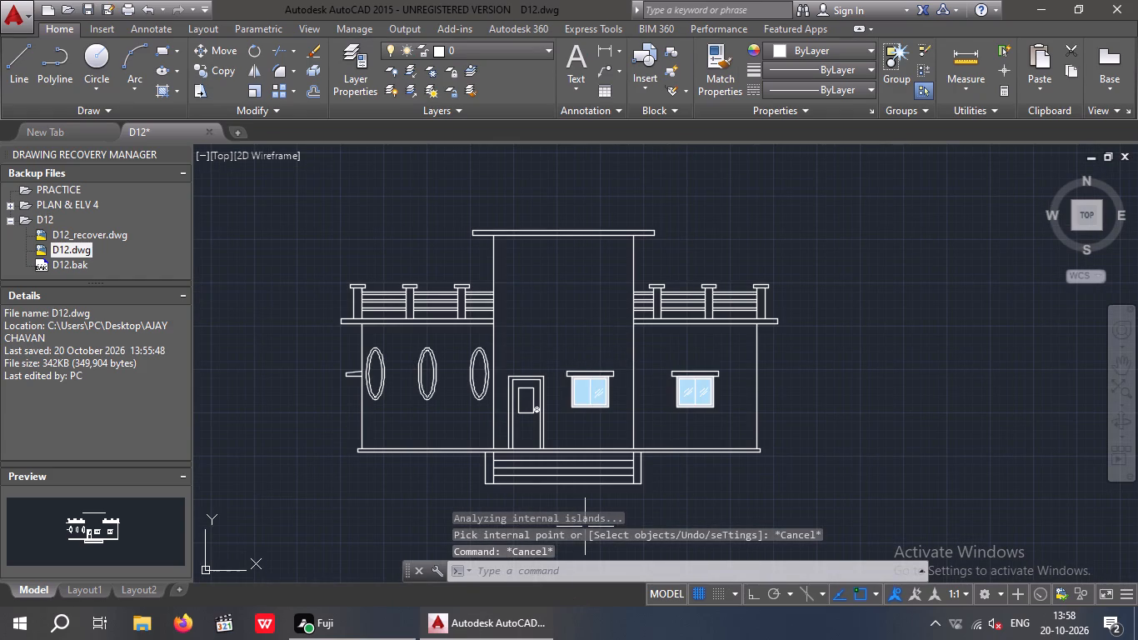
pyautogui.click(824, 52)
pyautogui.click(792, 247)
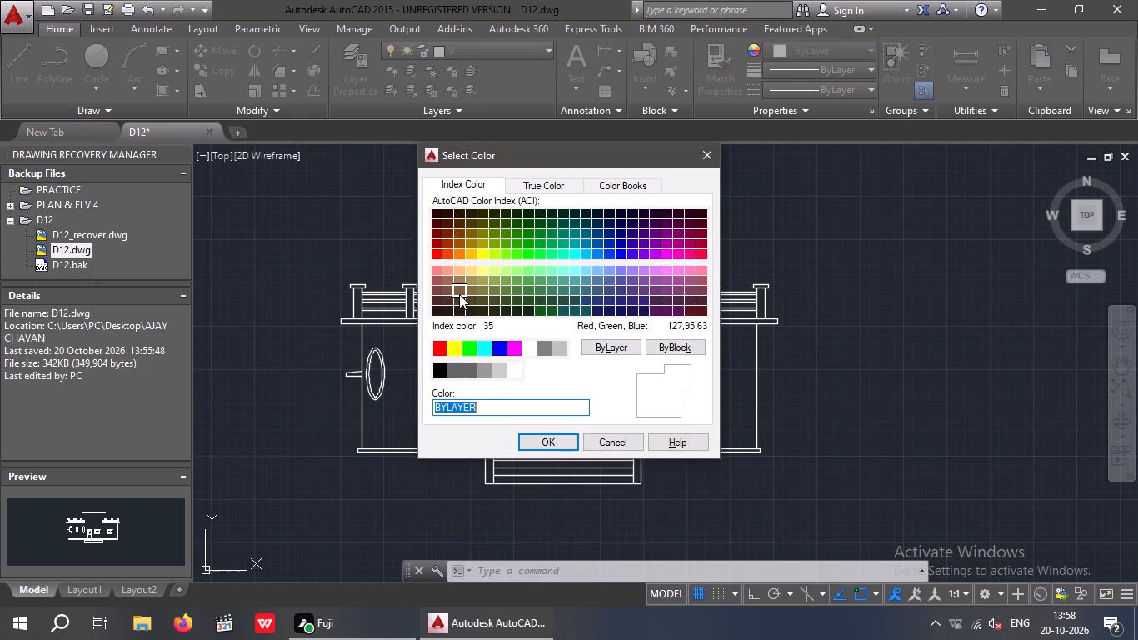
pyautogui.click(459, 294)
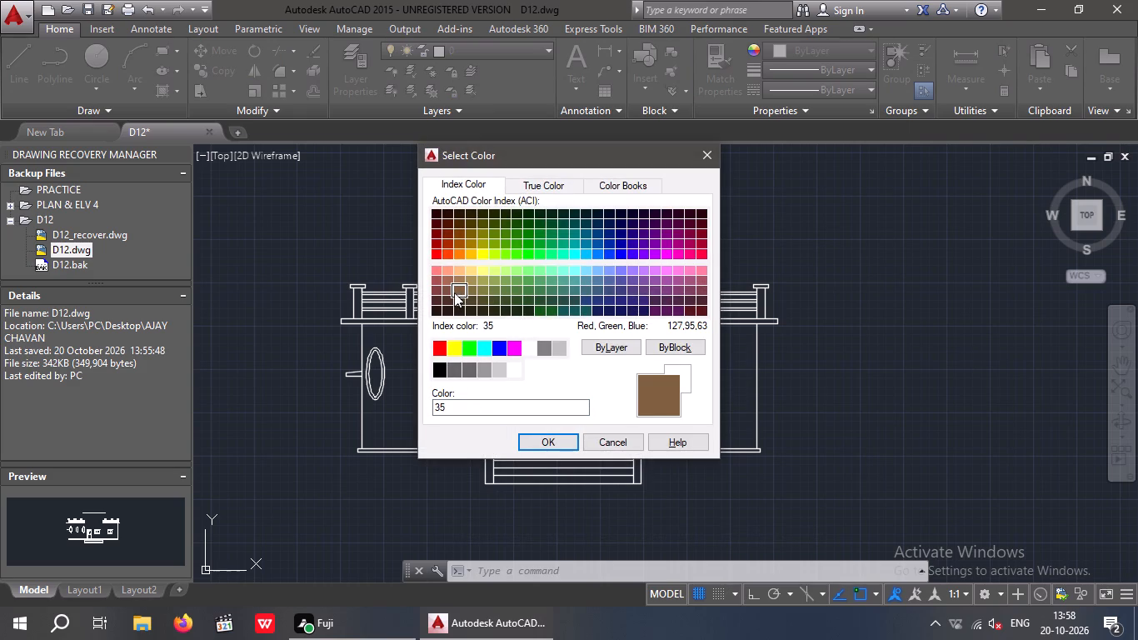
pyautogui.click(457, 301)
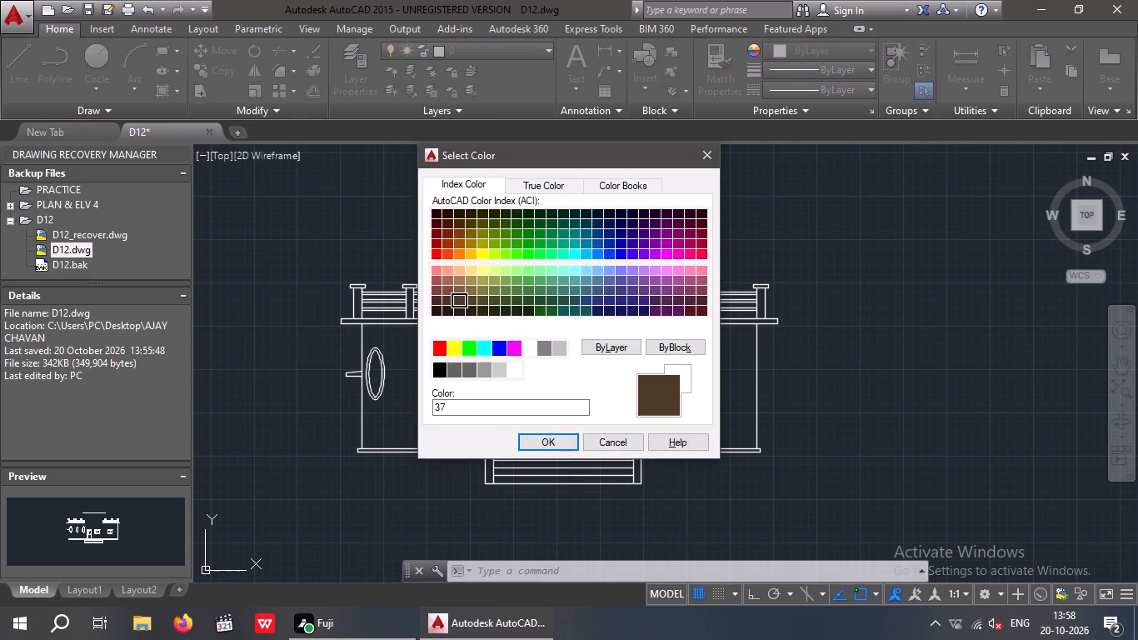
pyautogui.click(550, 443)
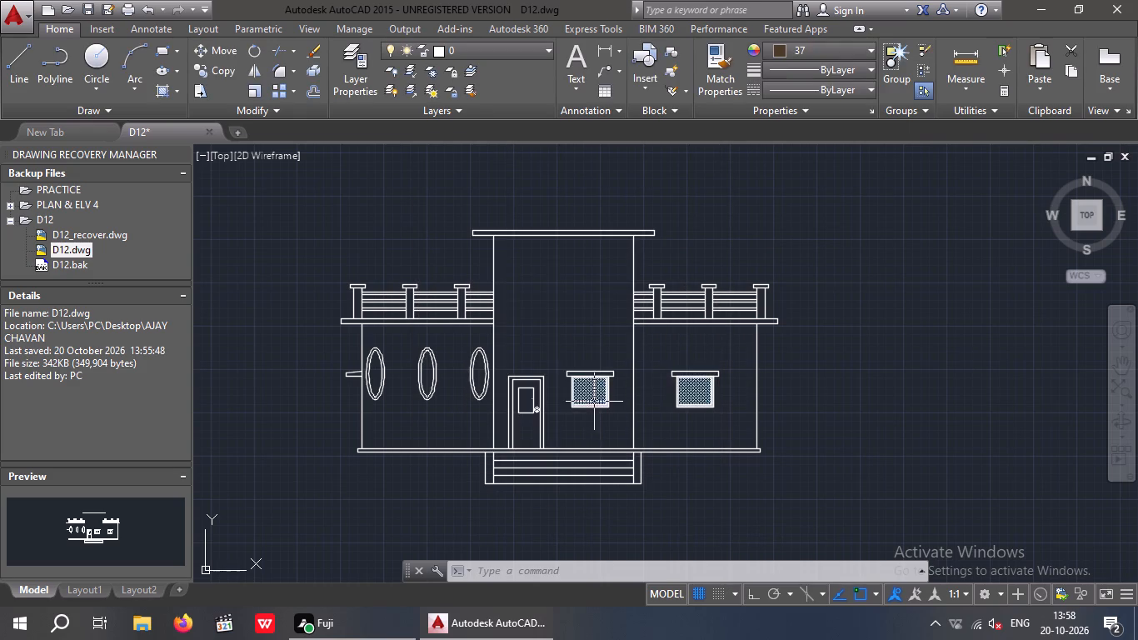
# Fill the door's outer frame and its inner rectangular panel with a solid hatch in colour 37.
pyautogui.scroll(4, 510, 379)
pyautogui.click(502, 385)
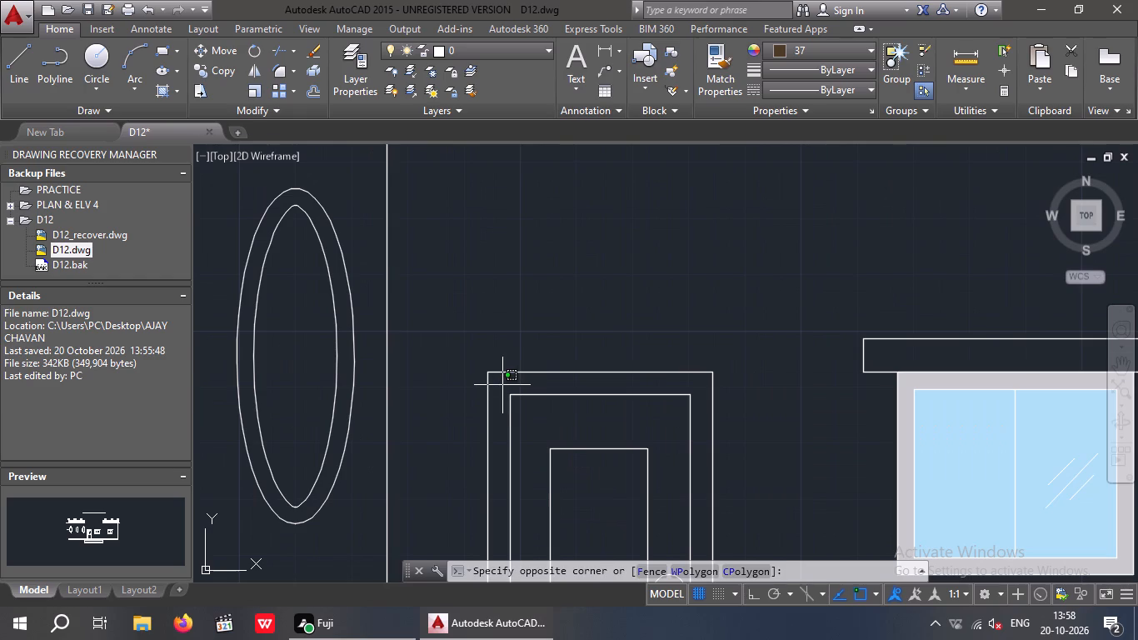
pyautogui.click(562, 277)
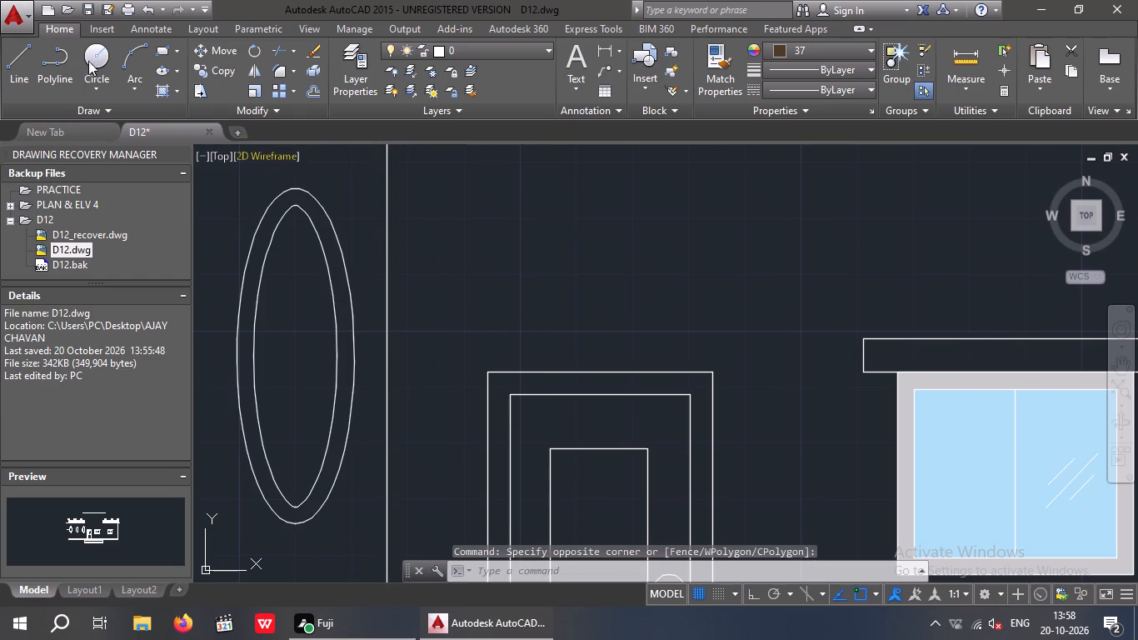
pyautogui.click(162, 92)
pyautogui.click(158, 59)
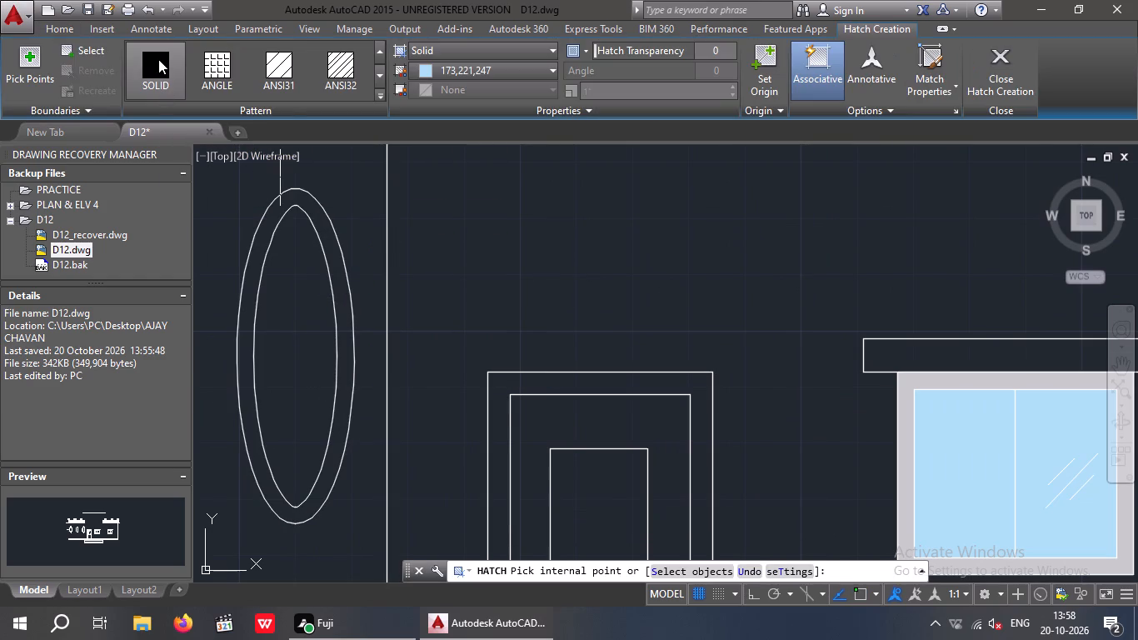
pyautogui.click(497, 75)
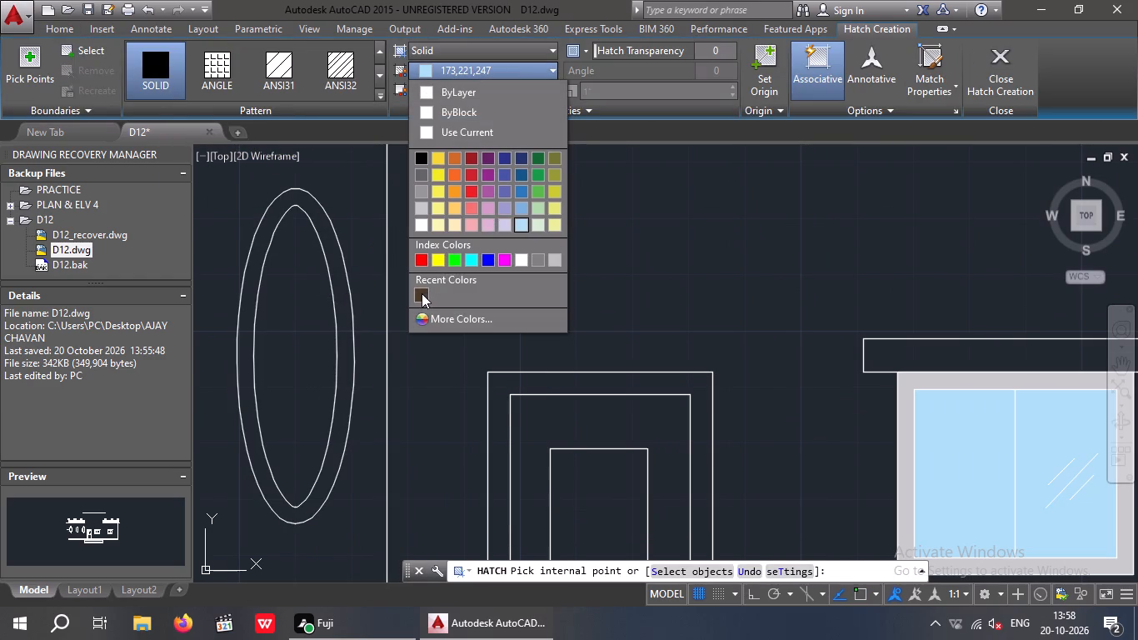
pyautogui.click(422, 293)
pyautogui.click(502, 390)
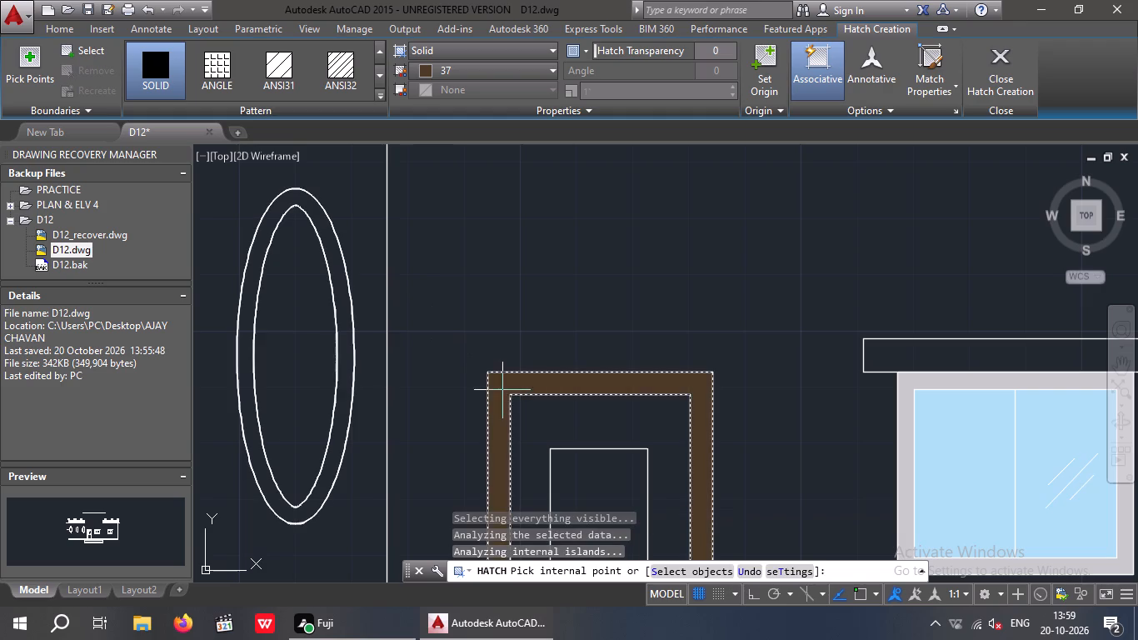
pyautogui.scroll(-3, 516, 322)
pyautogui.moveTo(564, 392); pyautogui.dragTo(505, 321, button='middle')
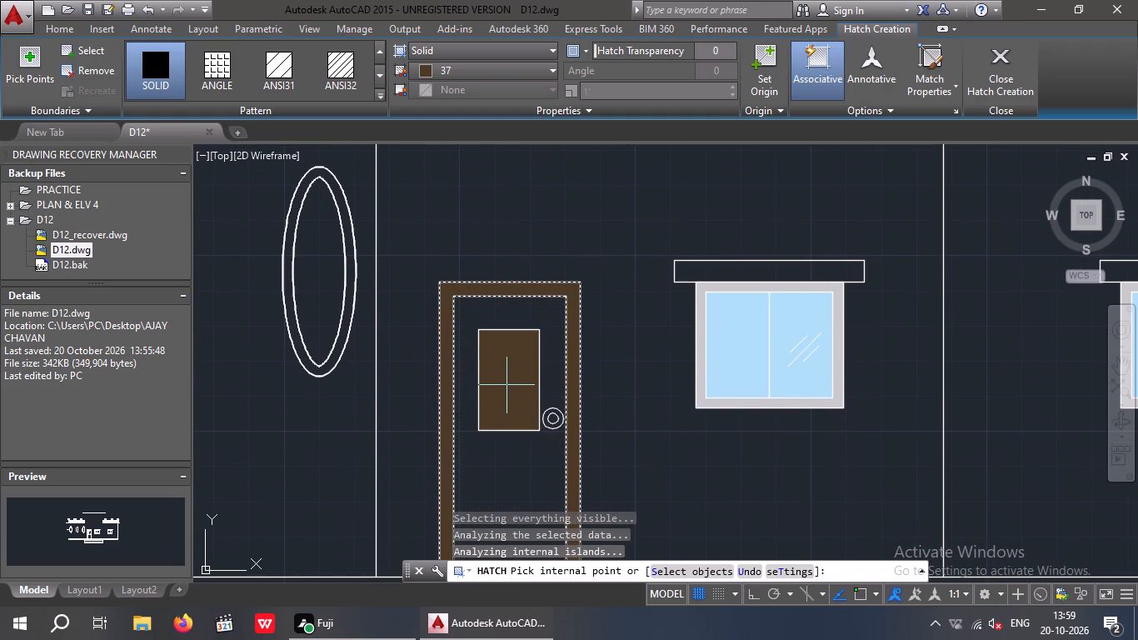
pyautogui.click(507, 385)
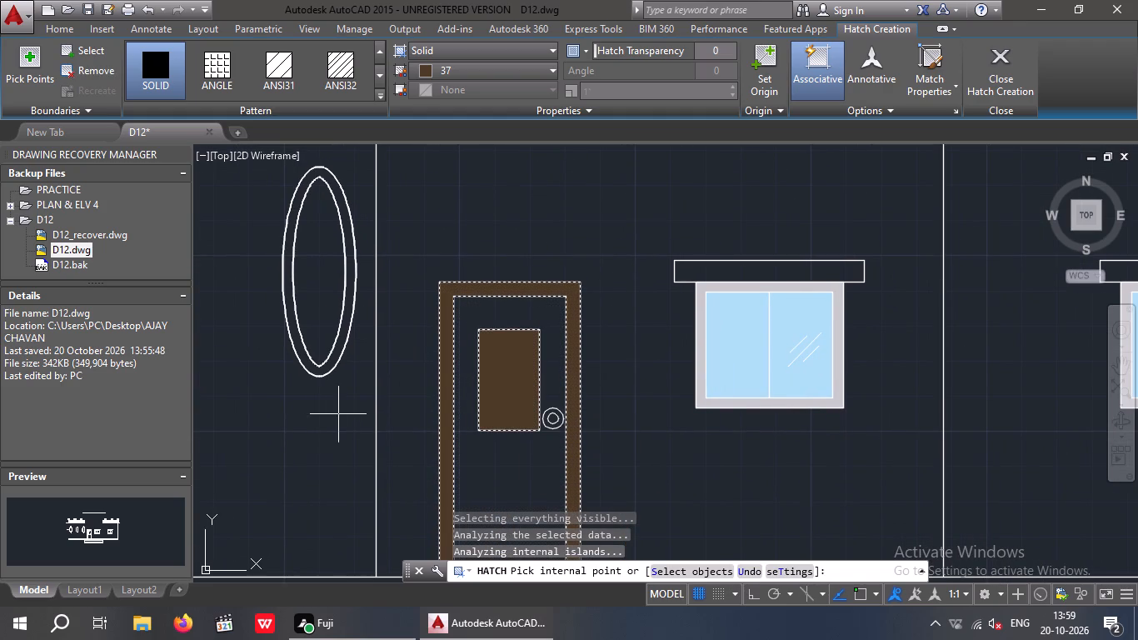
pyautogui.press('Escape')
pyautogui.press('Escape')
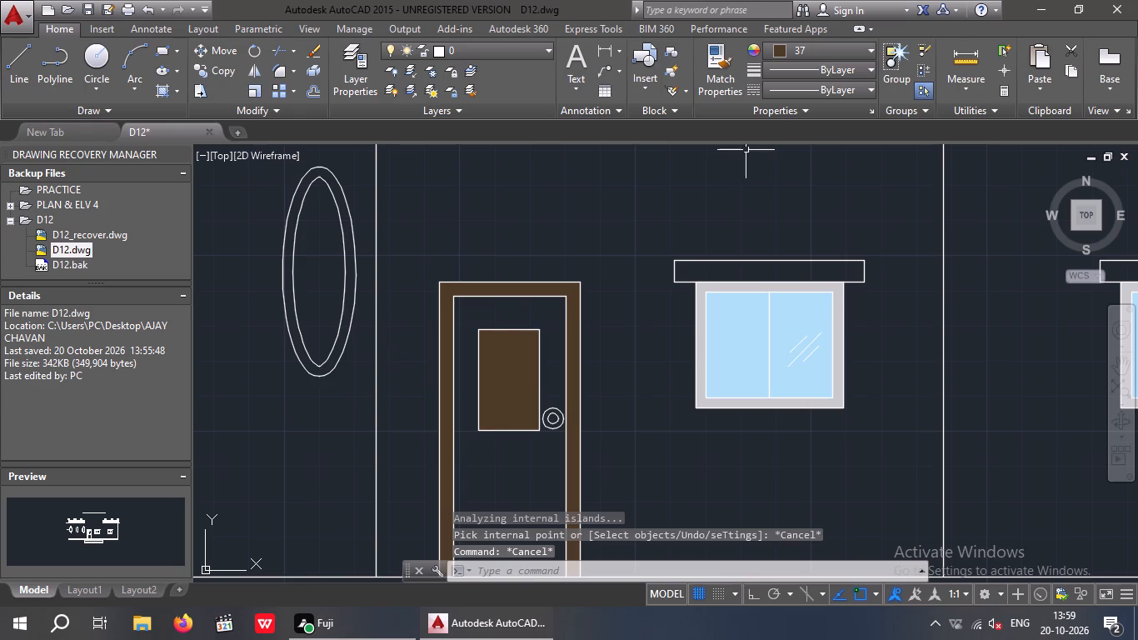
# Make index colour 35 the current colour and fill the door leaf around the panel with a solid hatch in it.
pyautogui.click(811, 56)
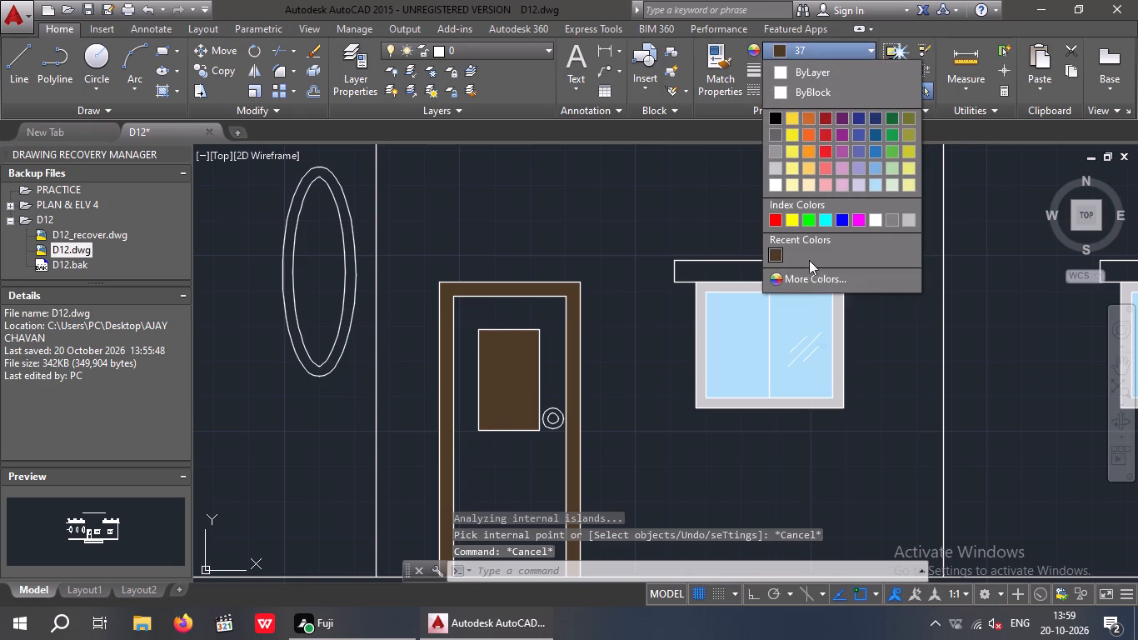
pyautogui.click(786, 280)
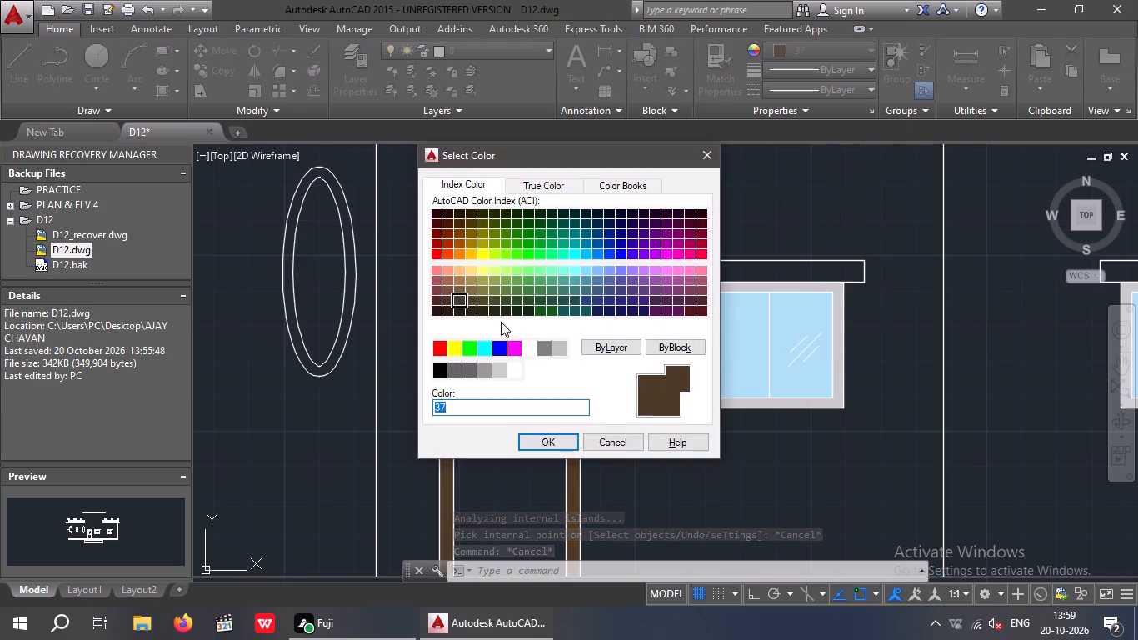
pyautogui.click(461, 288)
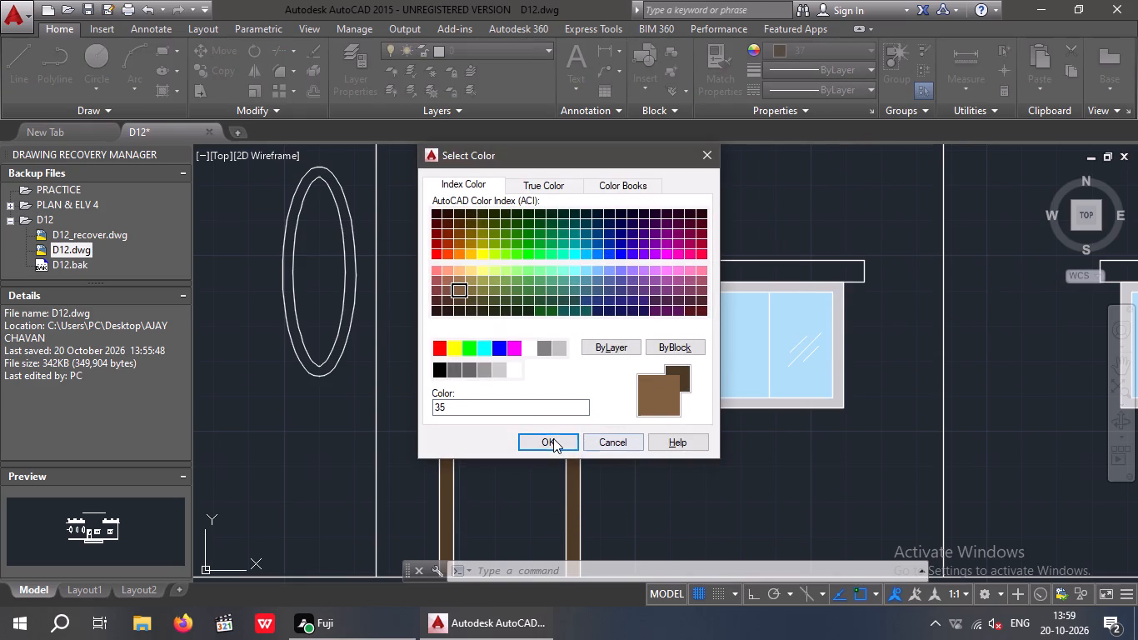
pyautogui.click(553, 438)
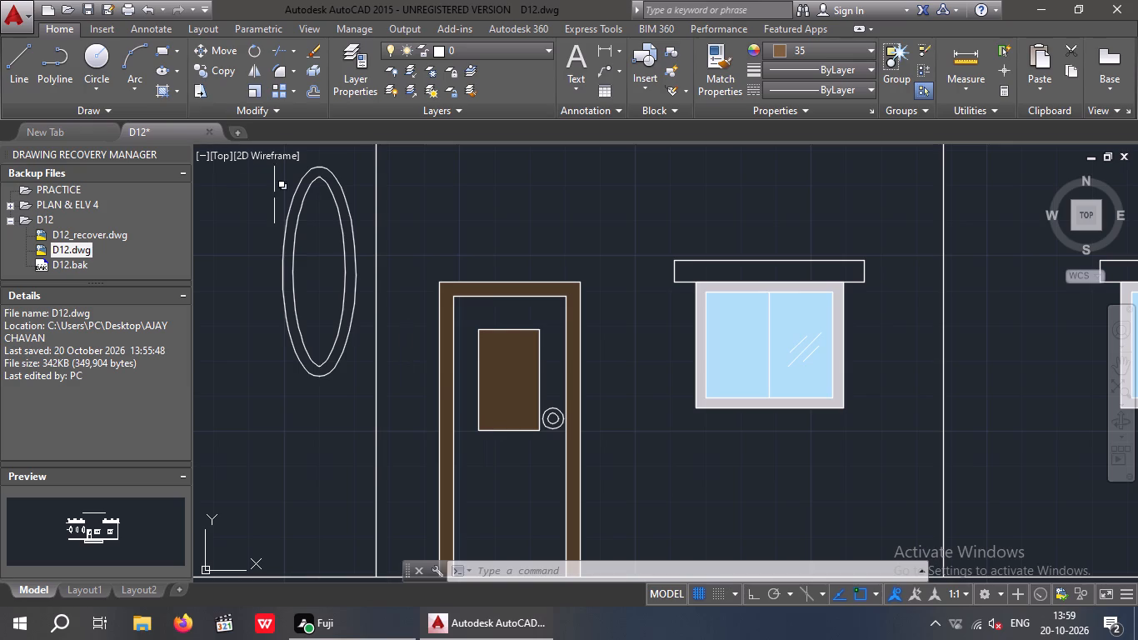
pyautogui.click(158, 87)
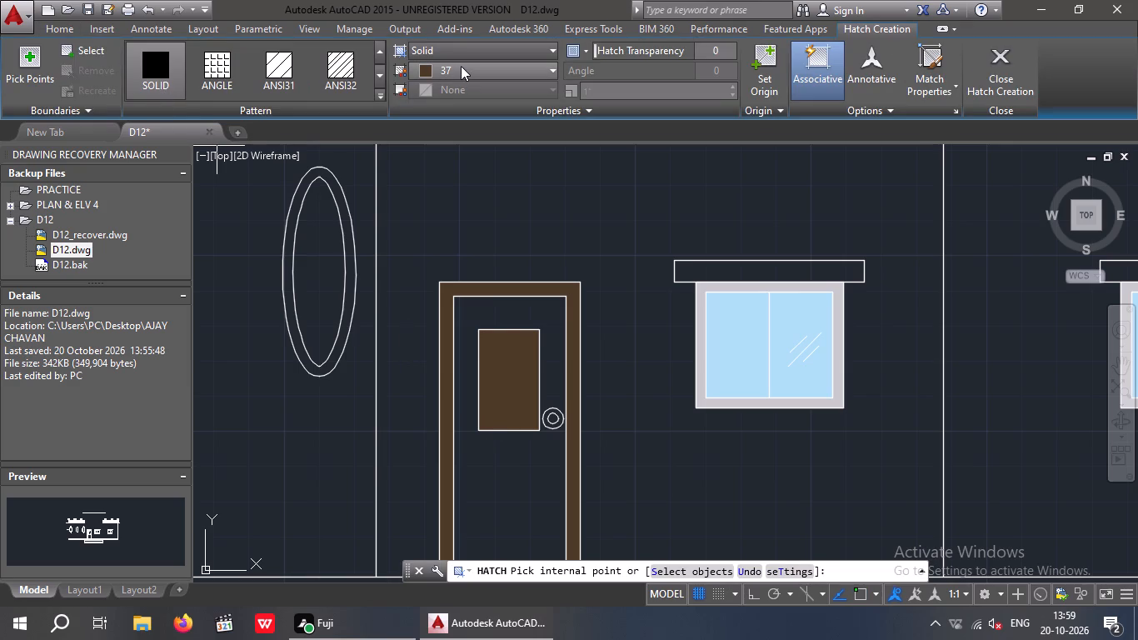
pyautogui.click(462, 65)
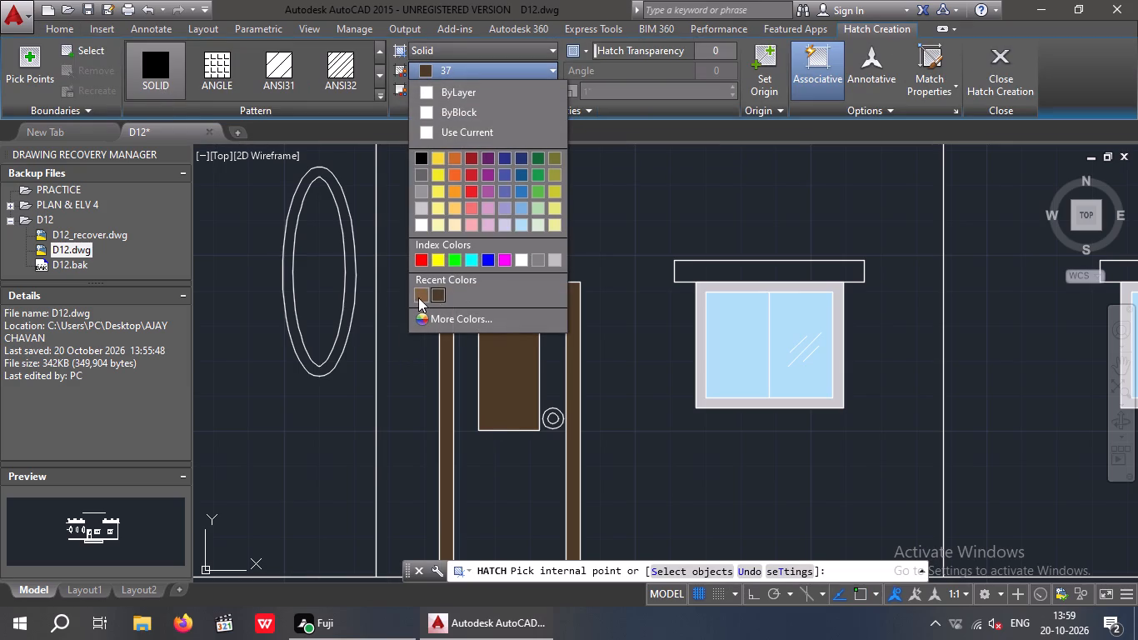
pyautogui.click(418, 297)
pyautogui.click(493, 317)
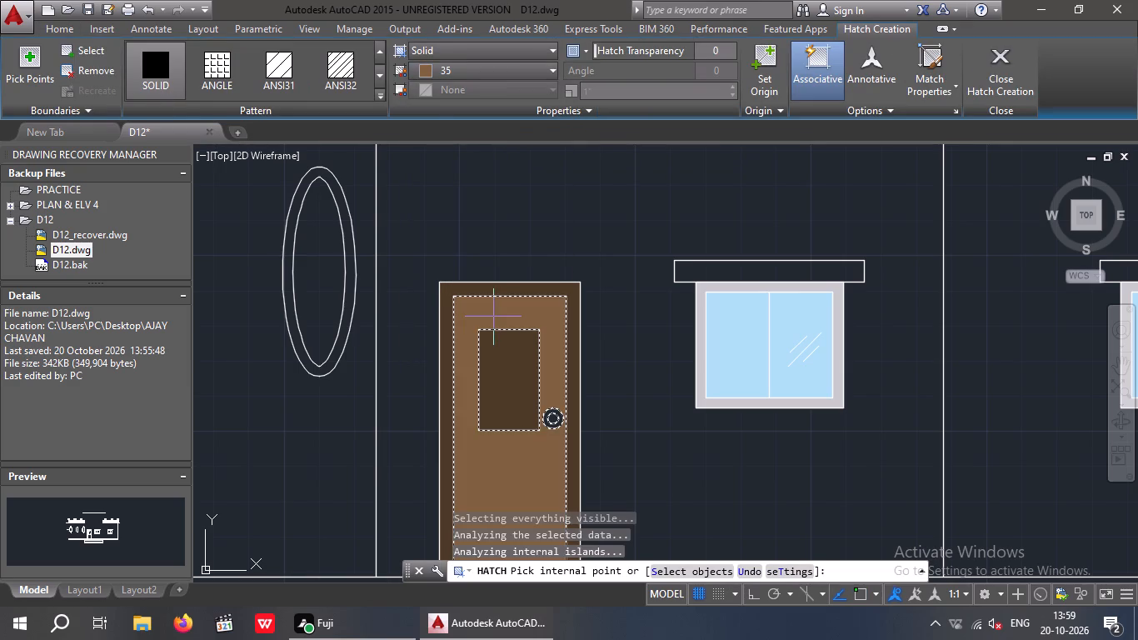
pyautogui.press('Escape')
pyautogui.scroll(-2, 497, 278)
pyautogui.moveTo(548, 350); pyautogui.dragTo(548, 309, button='middle')
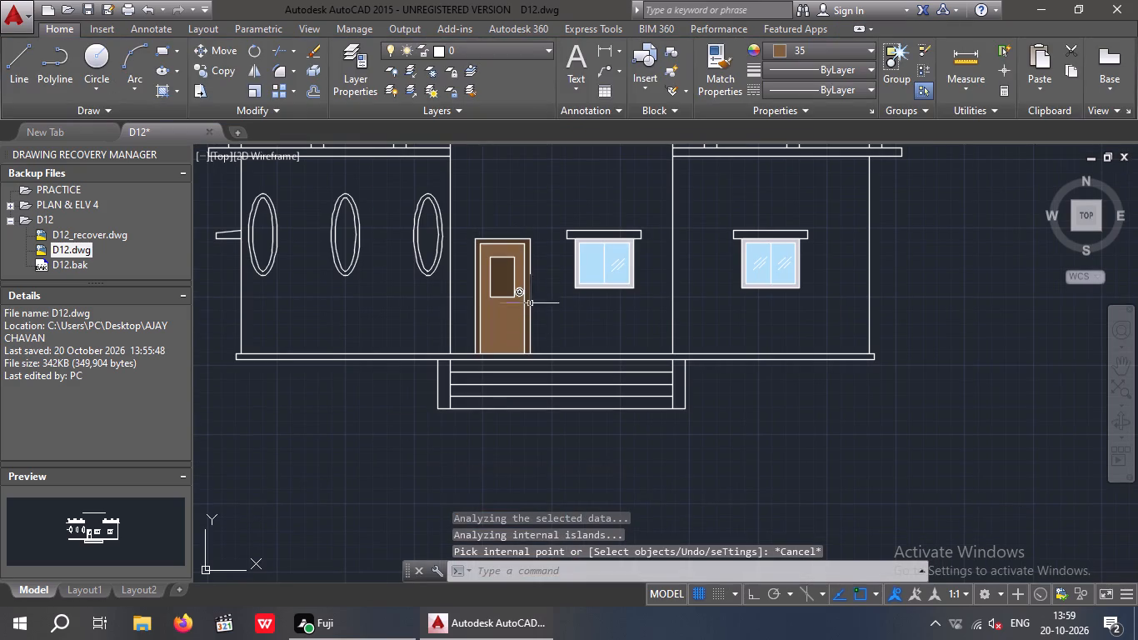
pyautogui.press('Escape')
pyautogui.press('Escape')
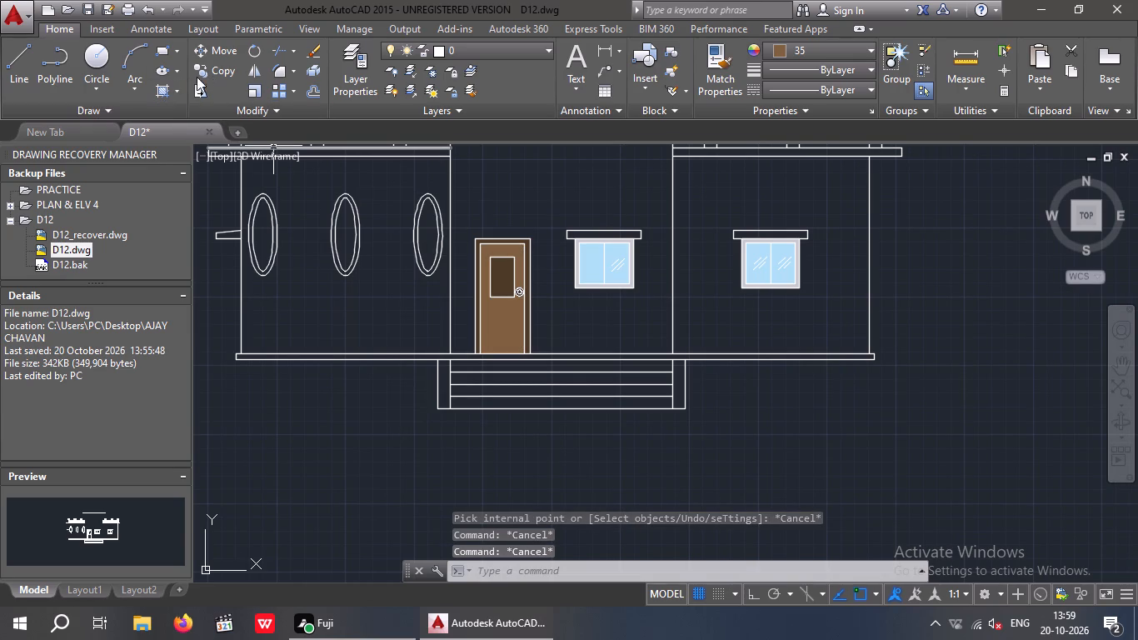
# Fill the outer ring of the round door knob with a solid hatch in colour 147,149,152.
pyautogui.click(164, 92)
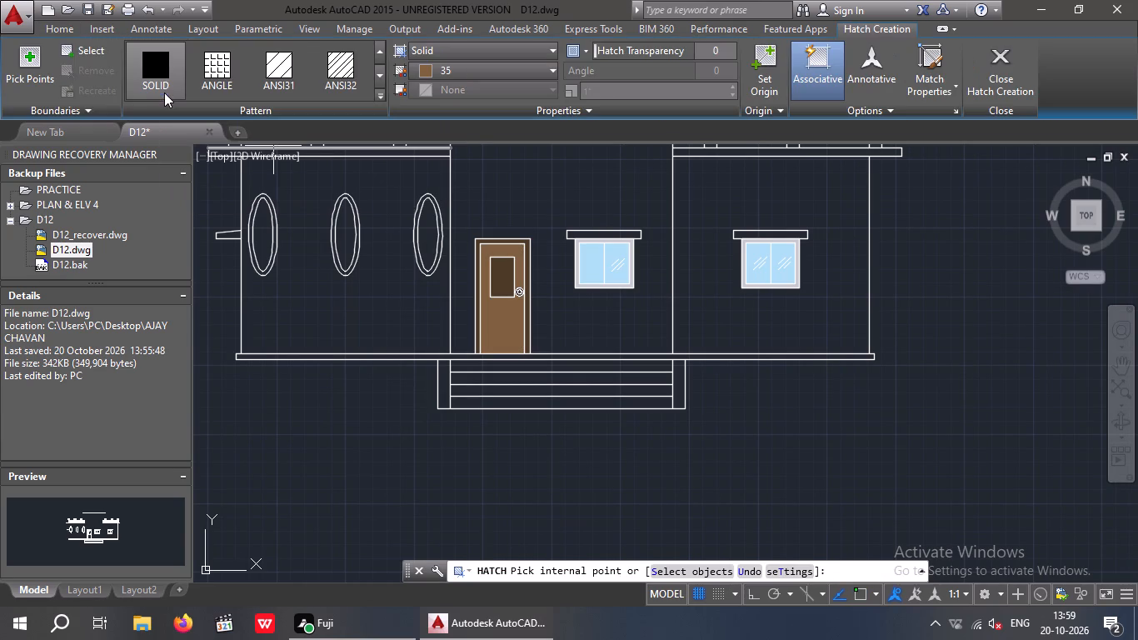
pyautogui.click(511, 74)
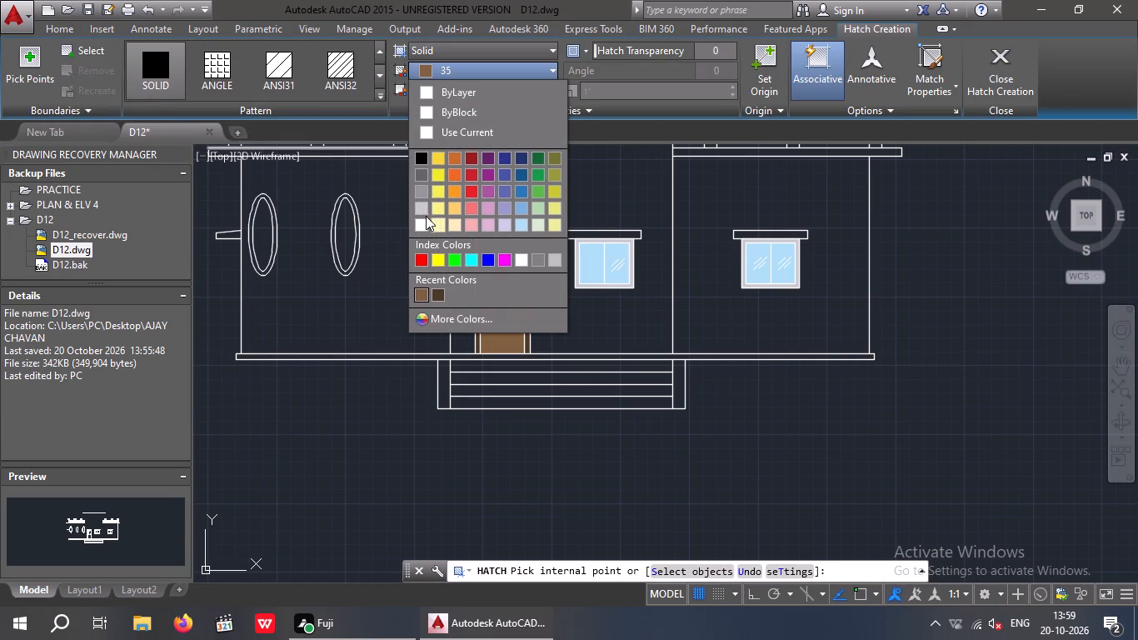
pyautogui.click(422, 192)
pyautogui.scroll(4, 515, 292)
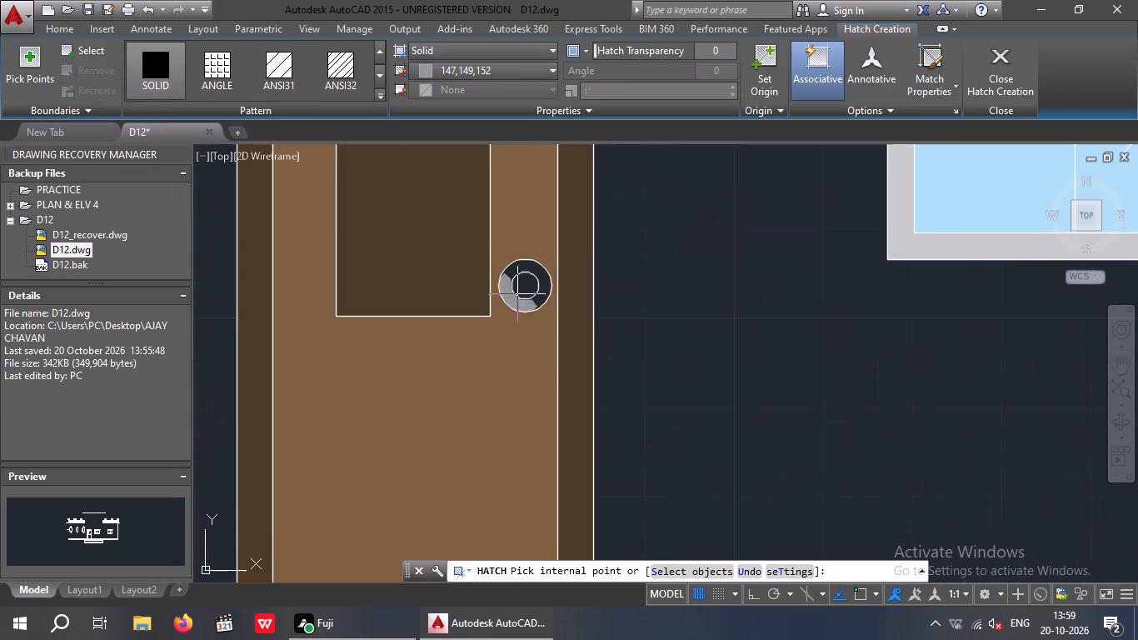
pyautogui.scroll(3, 521, 284)
pyautogui.click(503, 212)
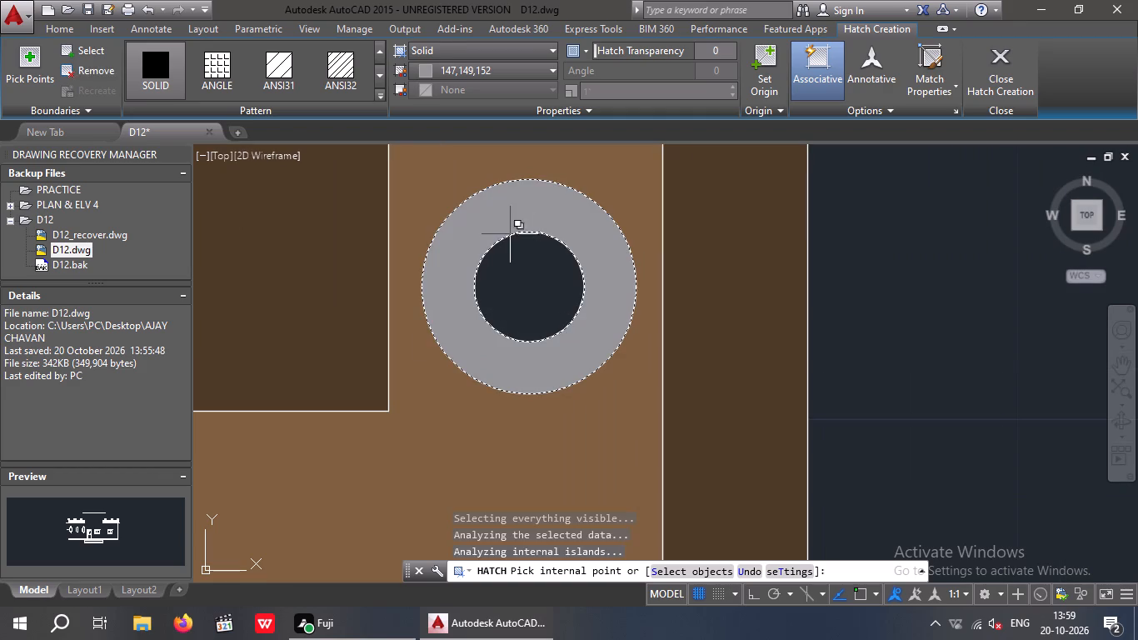
pyautogui.press('Escape')
# Fill the inner circle of the round door knob with a solid hatch in colour 199,200,202.
pyautogui.click(157, 95)
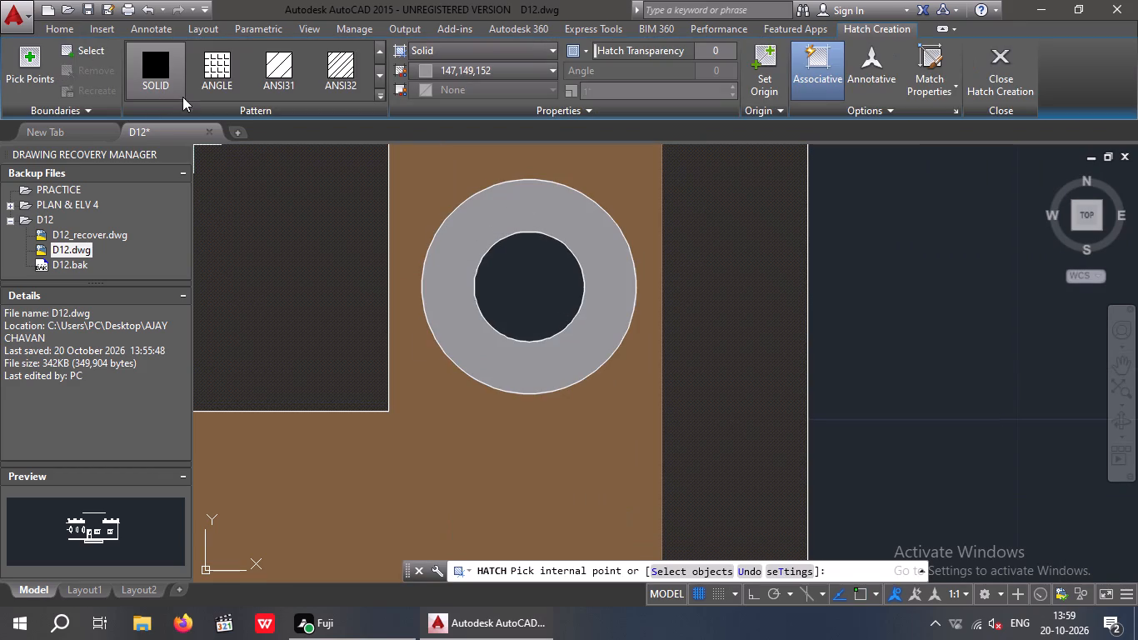
pyautogui.click(492, 69)
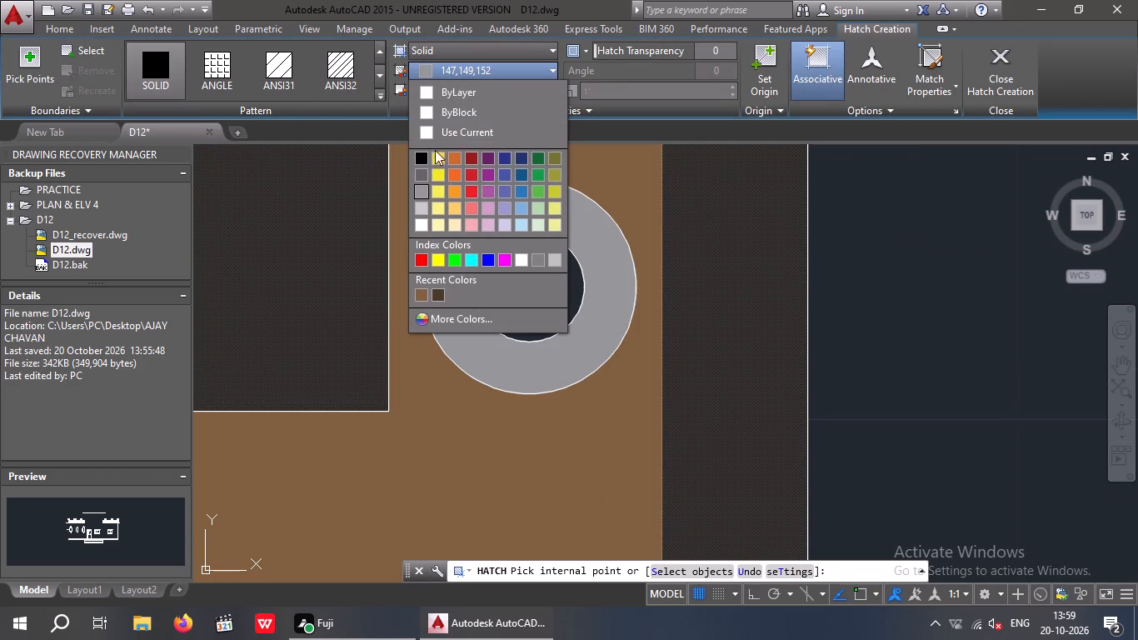
pyautogui.click(424, 210)
pyautogui.click(541, 289)
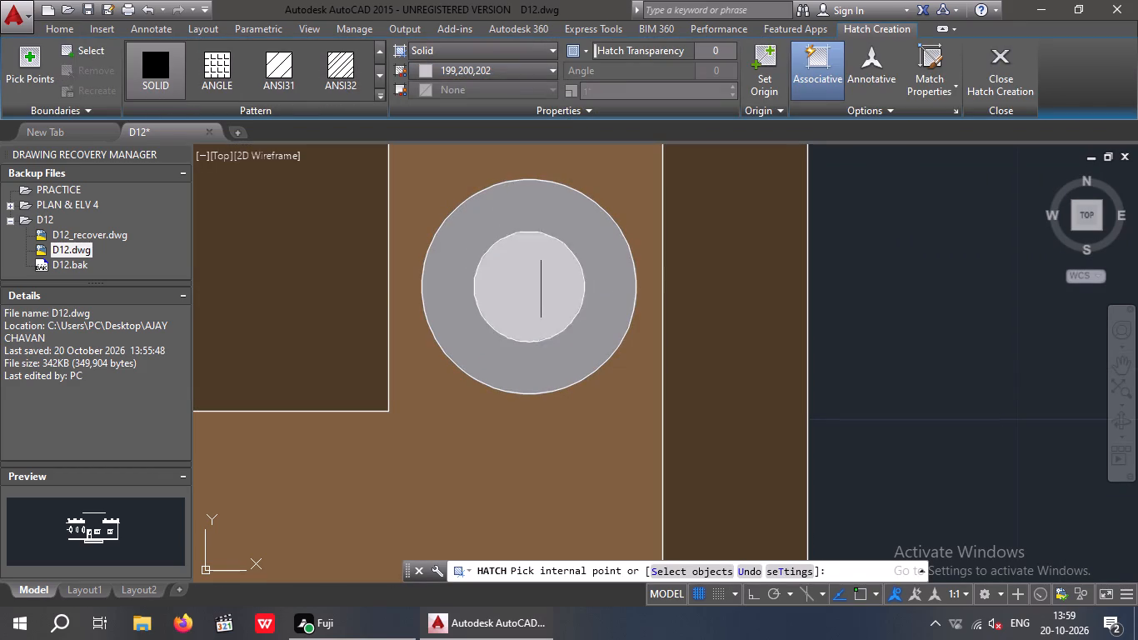
pyautogui.press('Escape')
pyautogui.press('Escape')
pyautogui.scroll(-5, 541, 287)
pyautogui.press('Escape')
pyautogui.press('Escape')
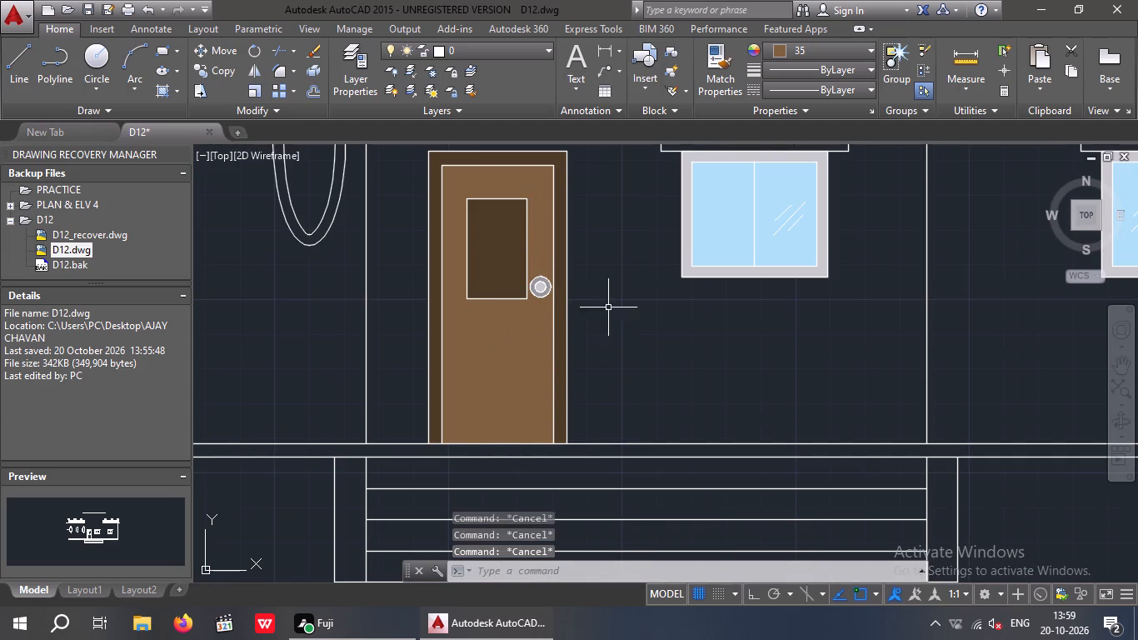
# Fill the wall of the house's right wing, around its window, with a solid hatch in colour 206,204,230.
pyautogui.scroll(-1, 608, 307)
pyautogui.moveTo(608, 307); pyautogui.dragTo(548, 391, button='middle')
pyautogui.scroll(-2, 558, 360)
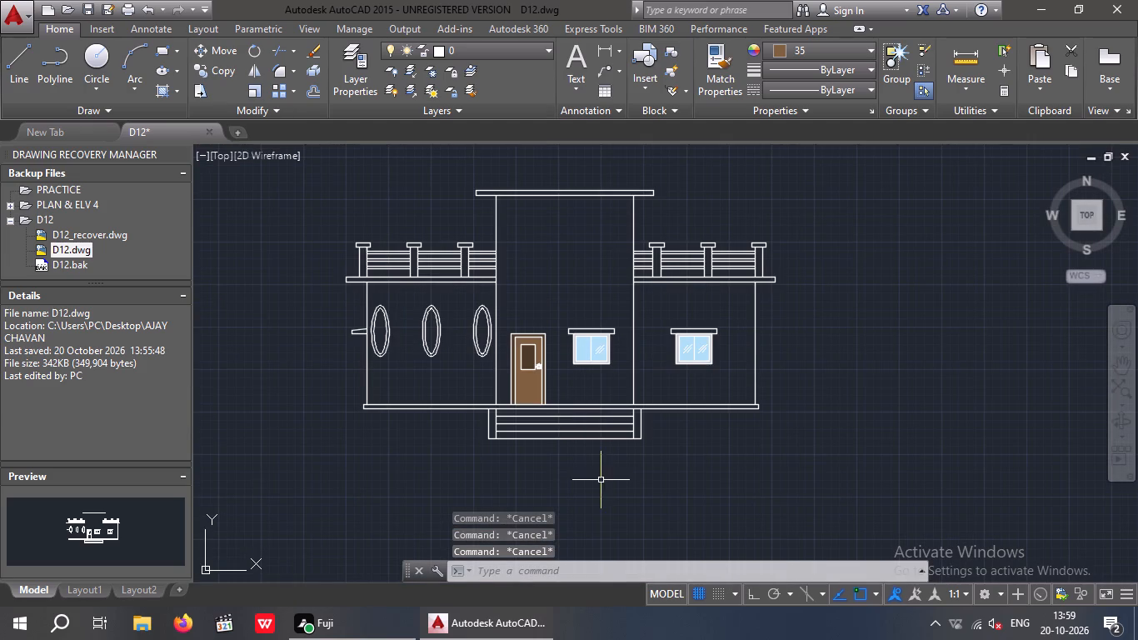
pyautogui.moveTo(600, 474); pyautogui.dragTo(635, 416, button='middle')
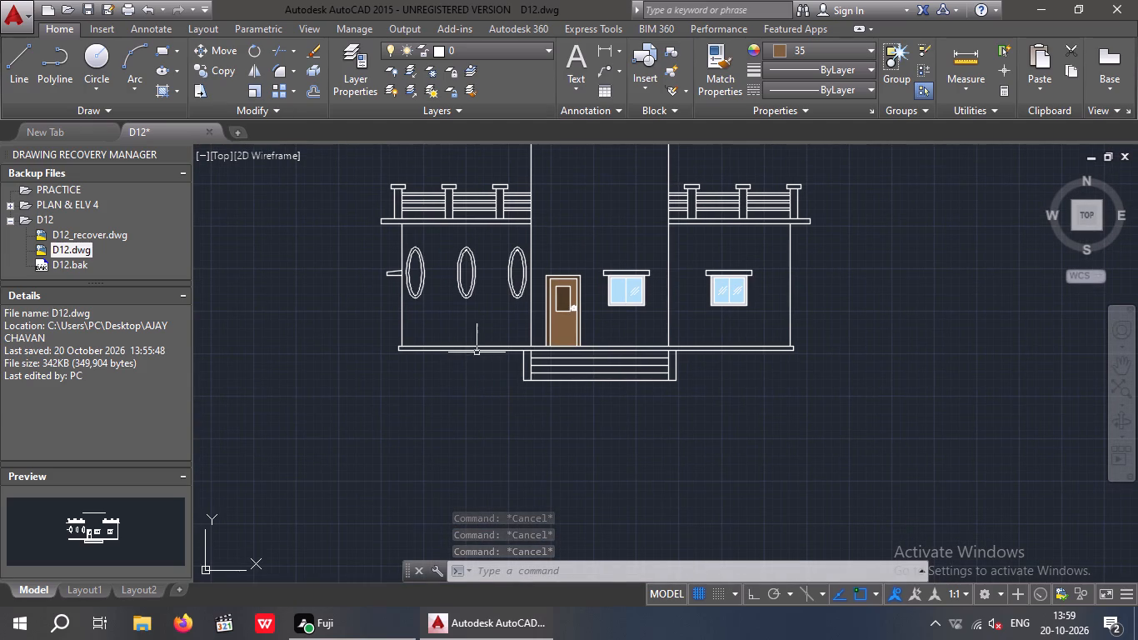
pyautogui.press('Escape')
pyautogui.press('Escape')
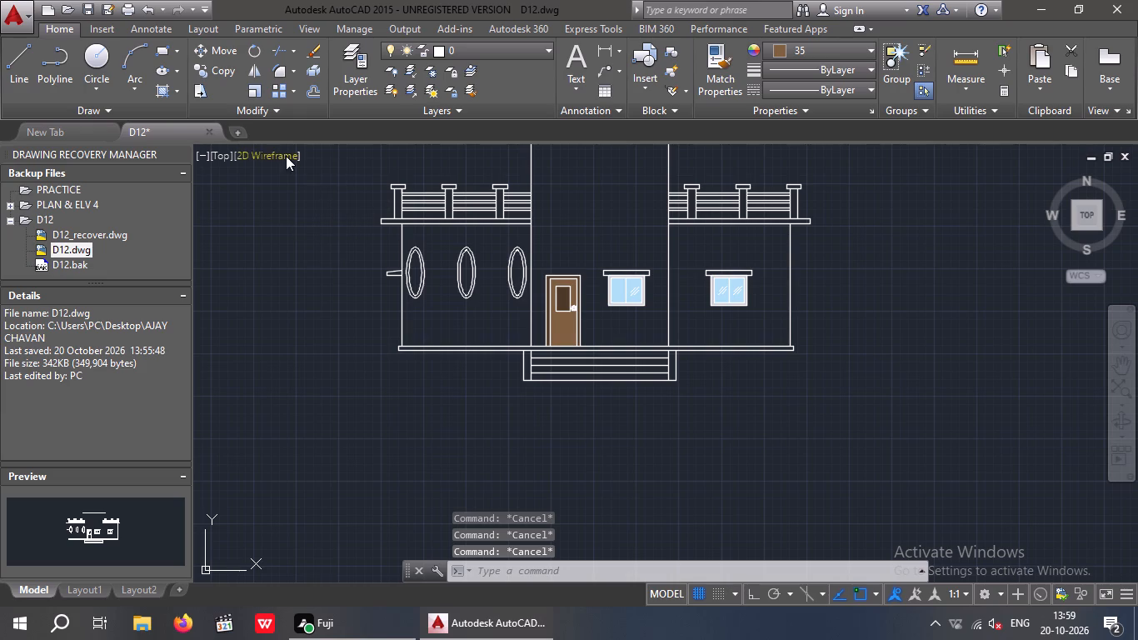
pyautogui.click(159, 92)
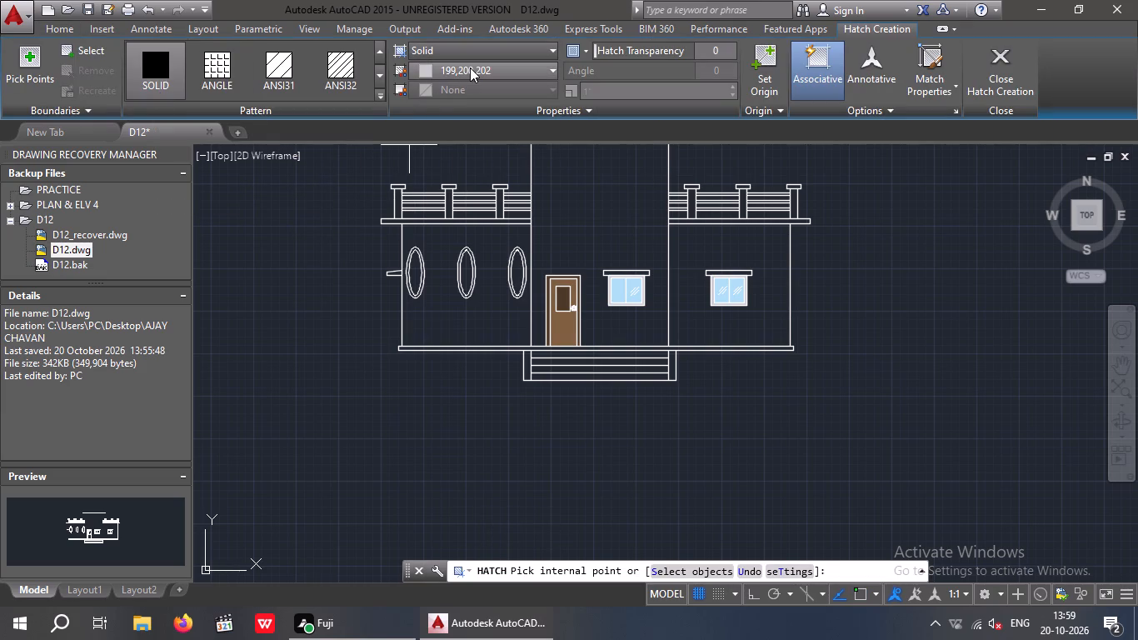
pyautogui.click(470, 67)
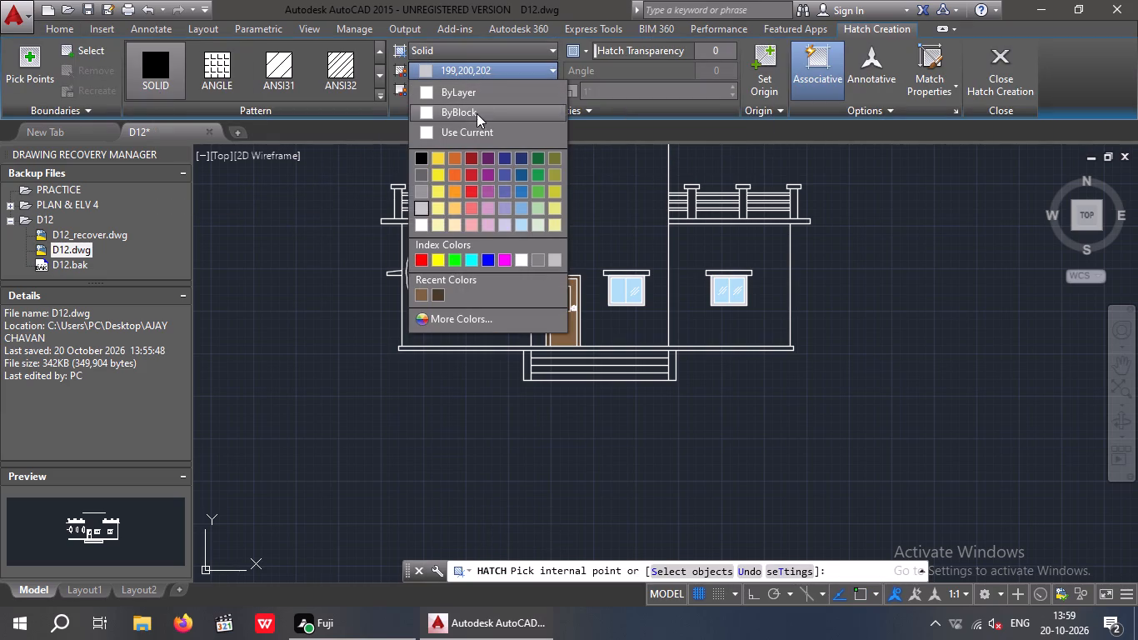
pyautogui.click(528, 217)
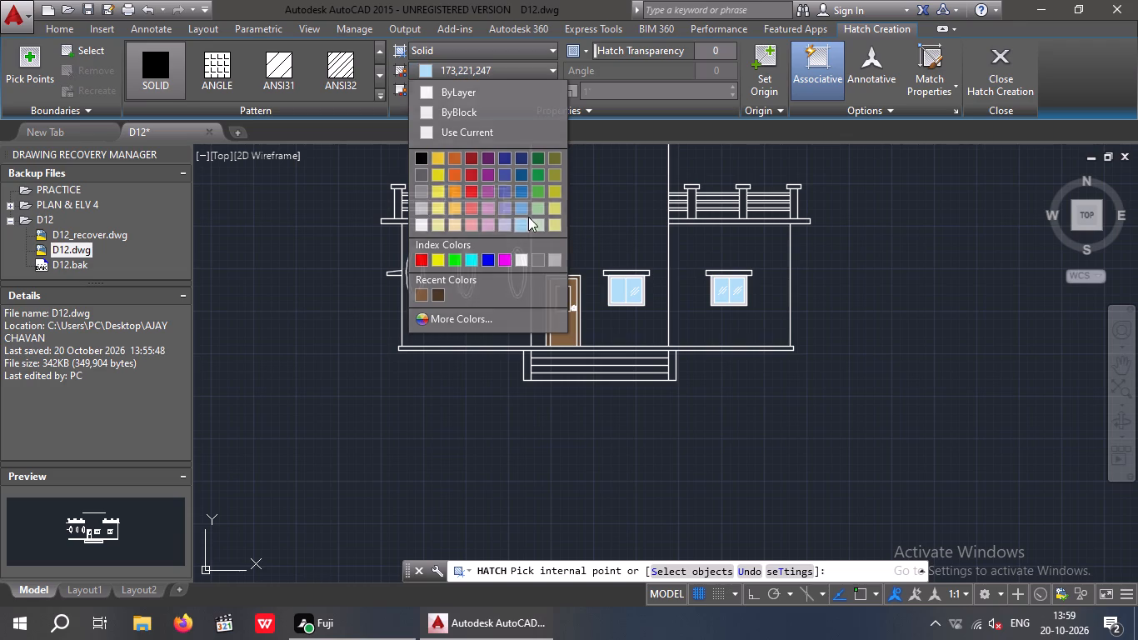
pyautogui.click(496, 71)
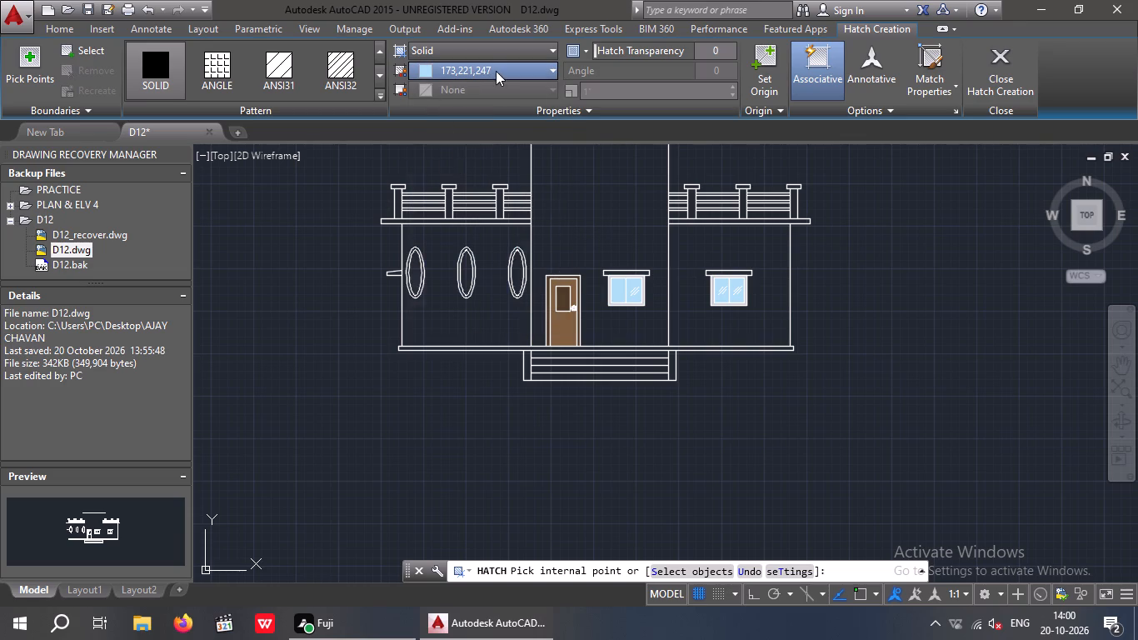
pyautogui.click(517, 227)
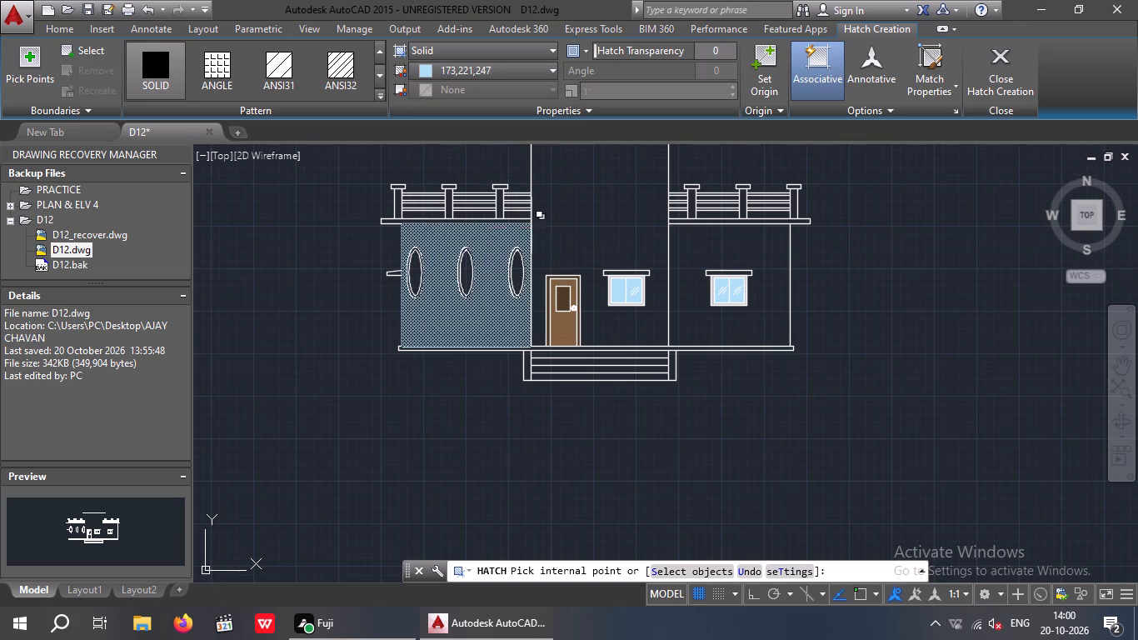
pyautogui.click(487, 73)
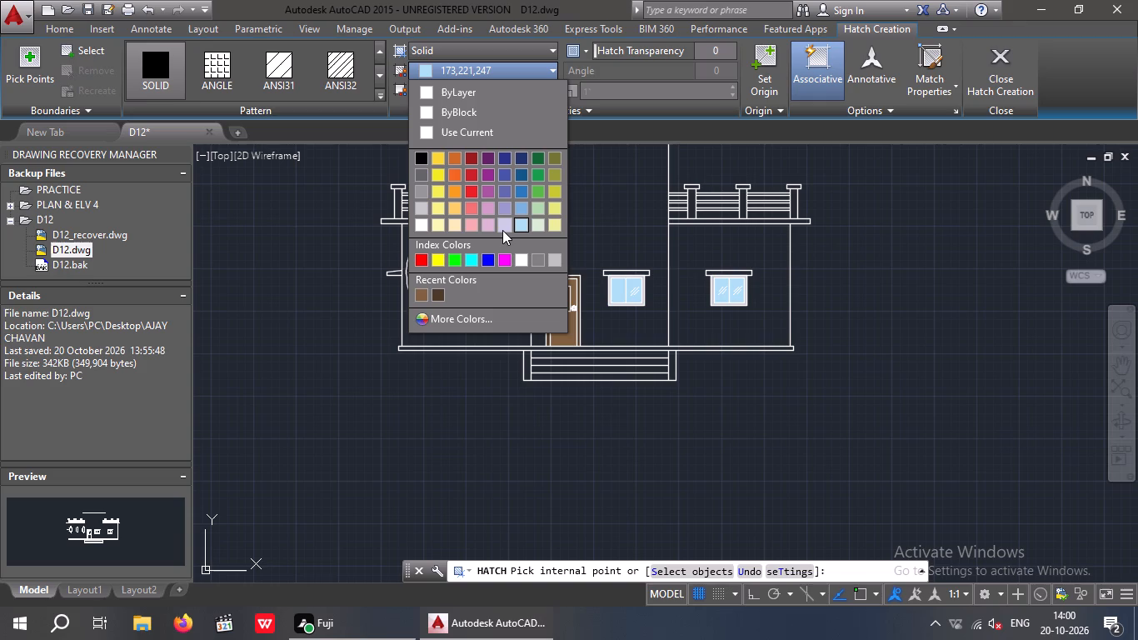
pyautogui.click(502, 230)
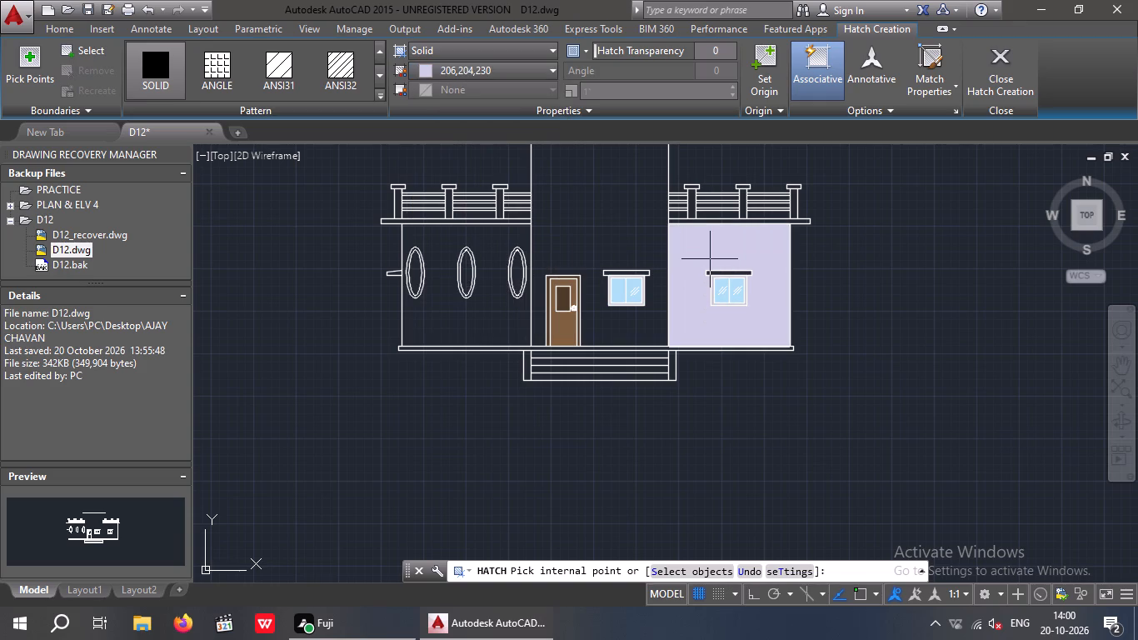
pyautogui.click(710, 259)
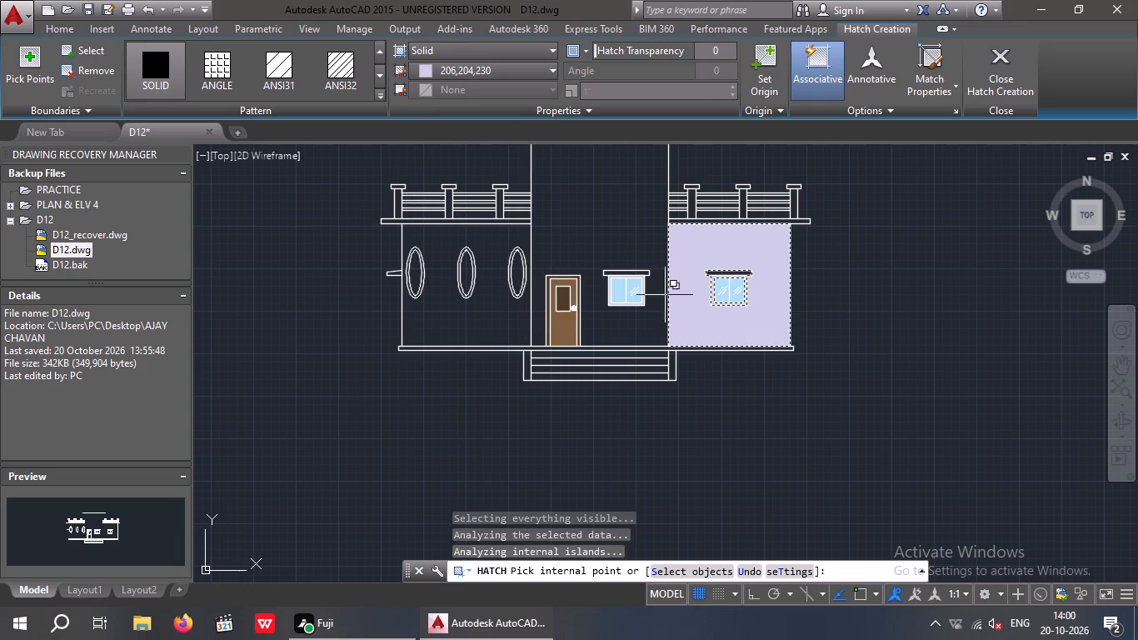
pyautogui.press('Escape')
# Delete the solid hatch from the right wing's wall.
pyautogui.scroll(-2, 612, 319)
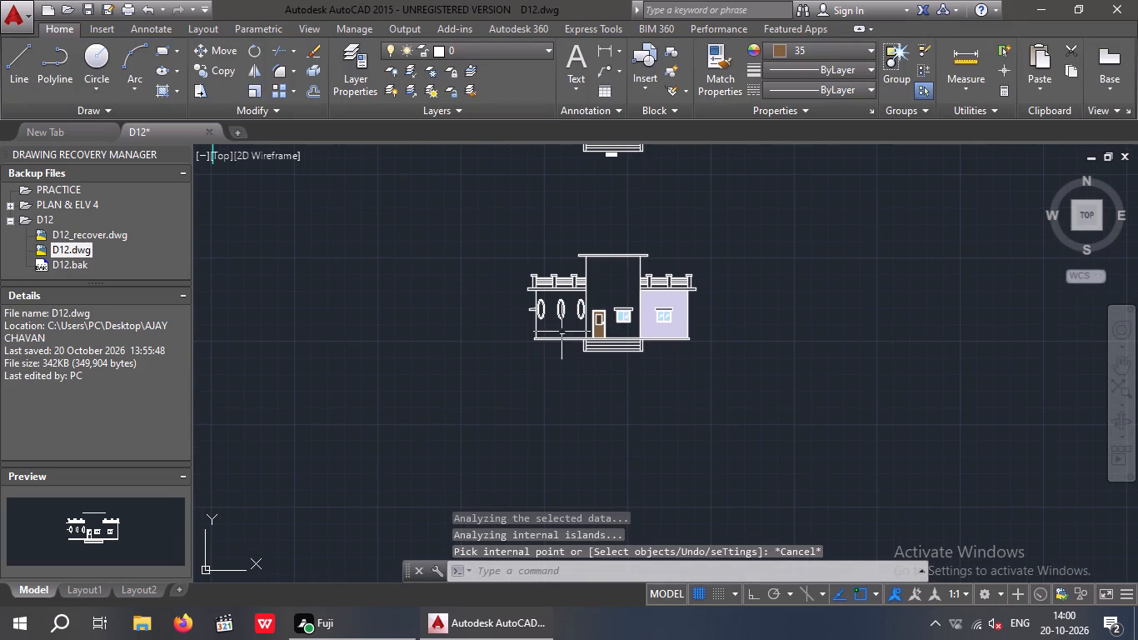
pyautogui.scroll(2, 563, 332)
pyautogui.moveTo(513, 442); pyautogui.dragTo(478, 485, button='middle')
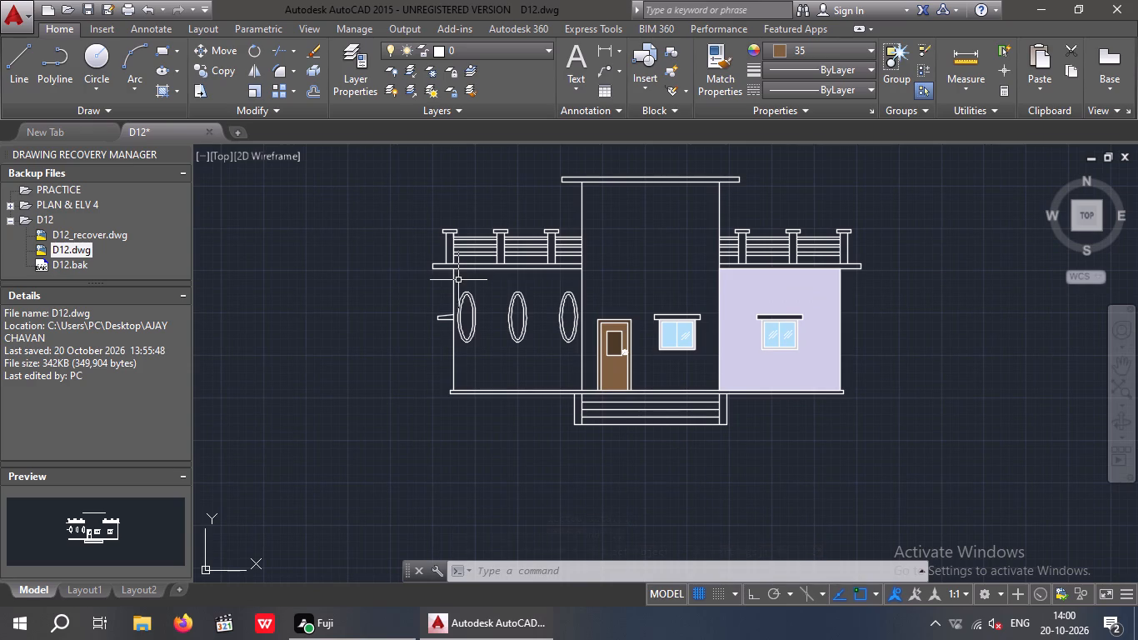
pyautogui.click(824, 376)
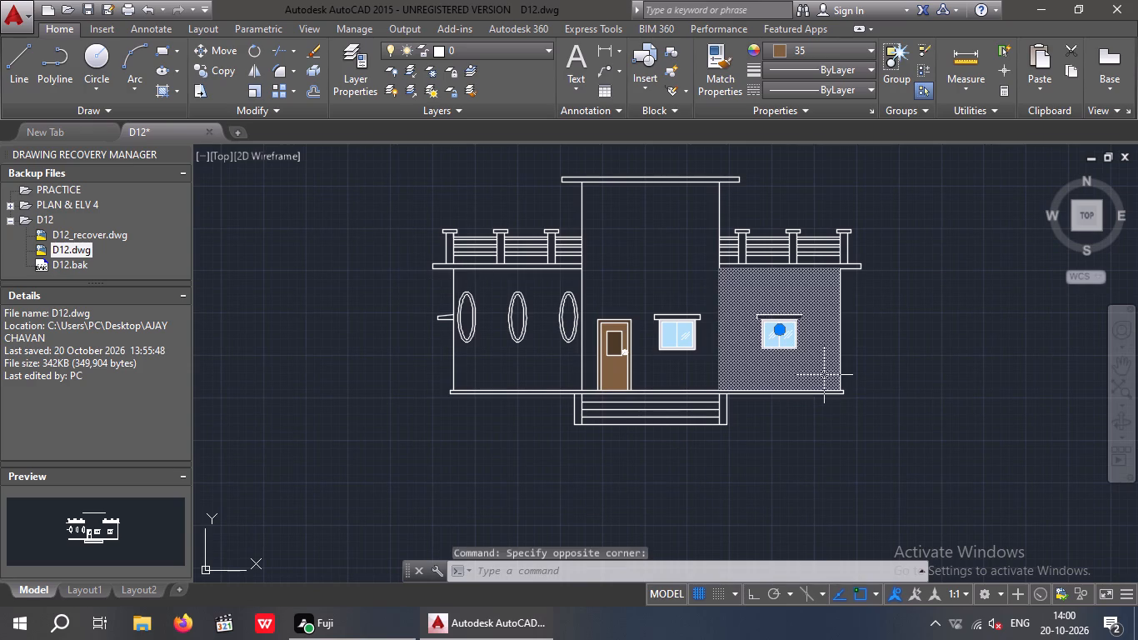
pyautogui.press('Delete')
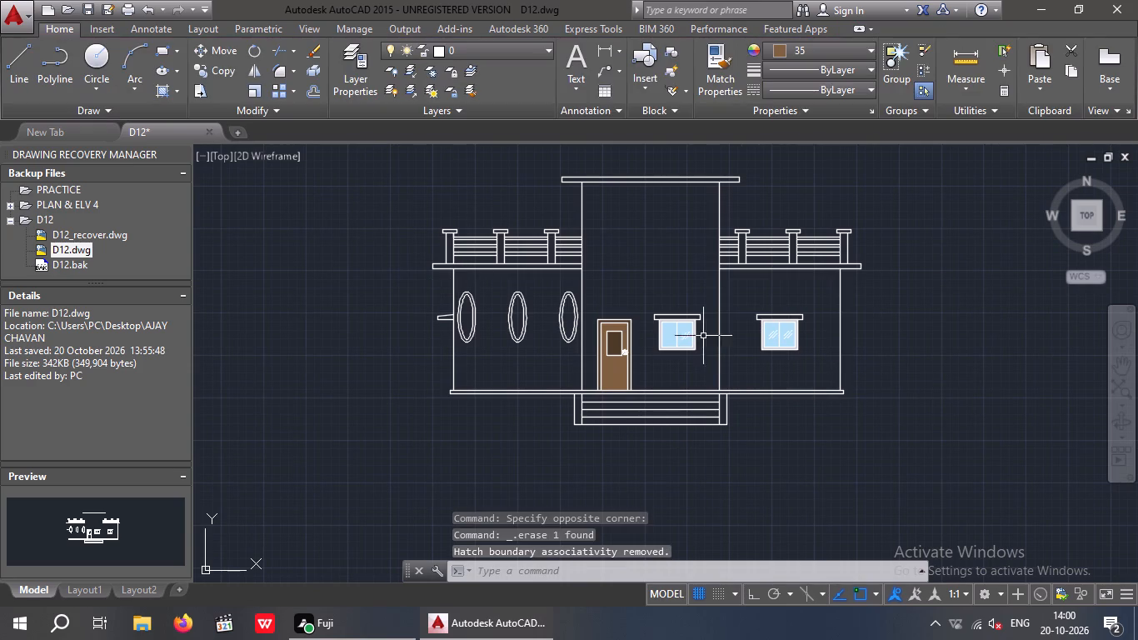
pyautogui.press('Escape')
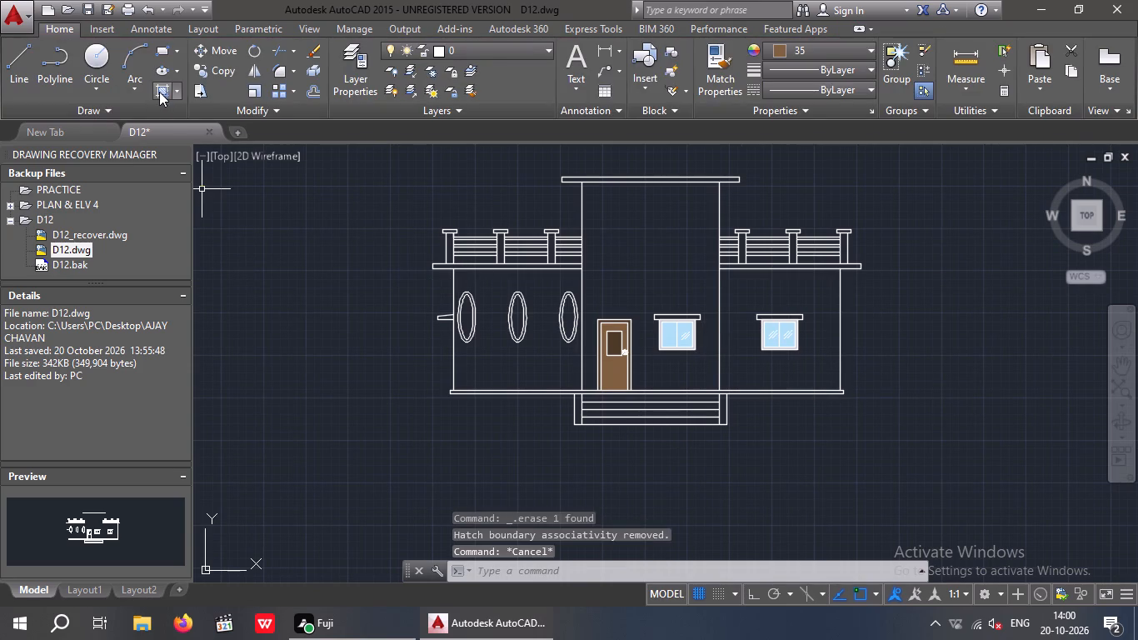
# Hatch the right wing's wall around the window with the AR-B816 brick pattern at scale 0.1.
pyautogui.click(161, 91)
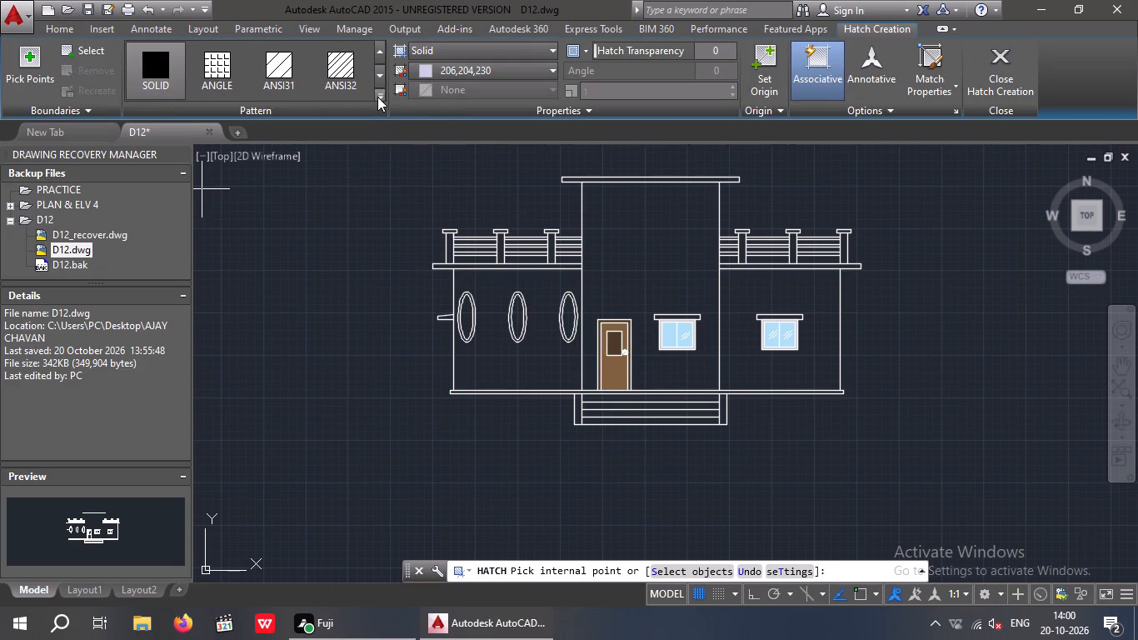
pyautogui.click(377, 97)
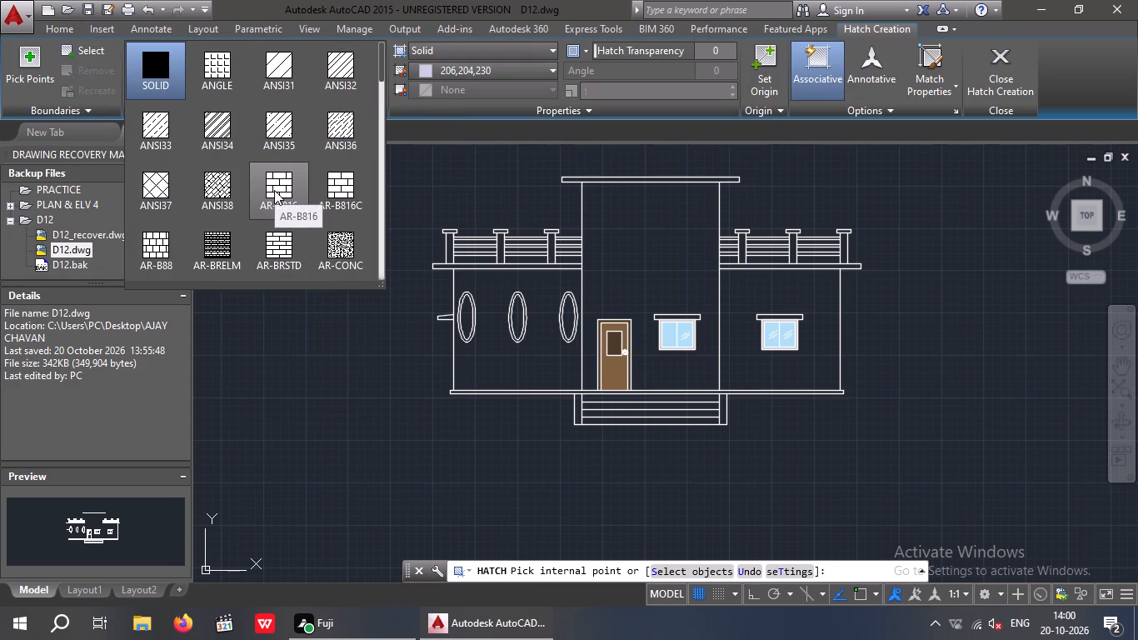
pyautogui.click(274, 190)
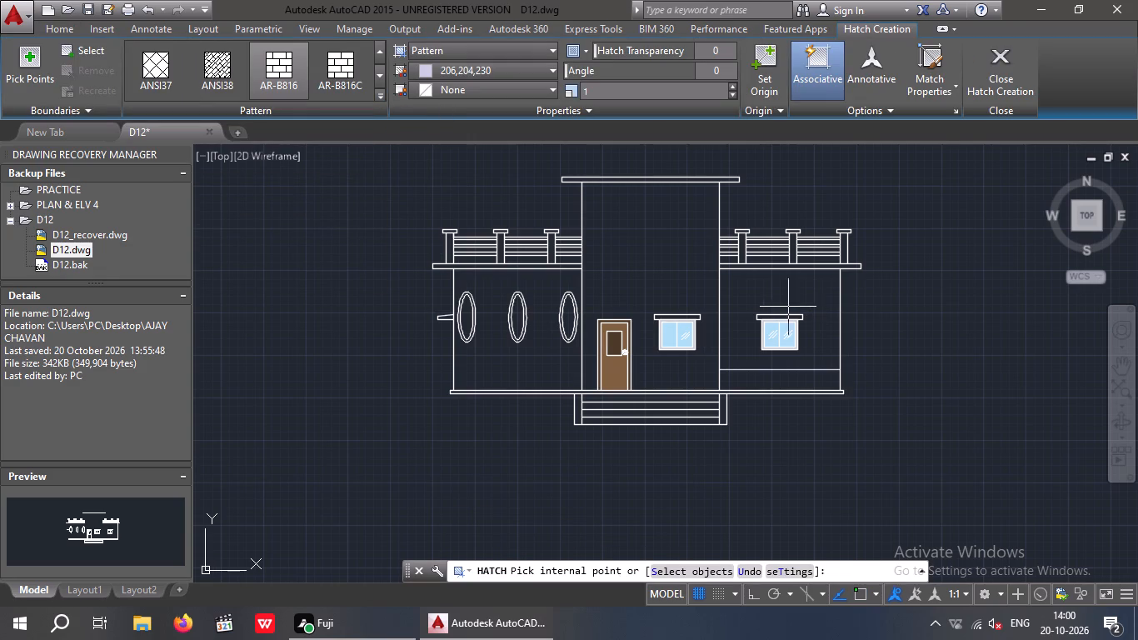
pyautogui.click(771, 299)
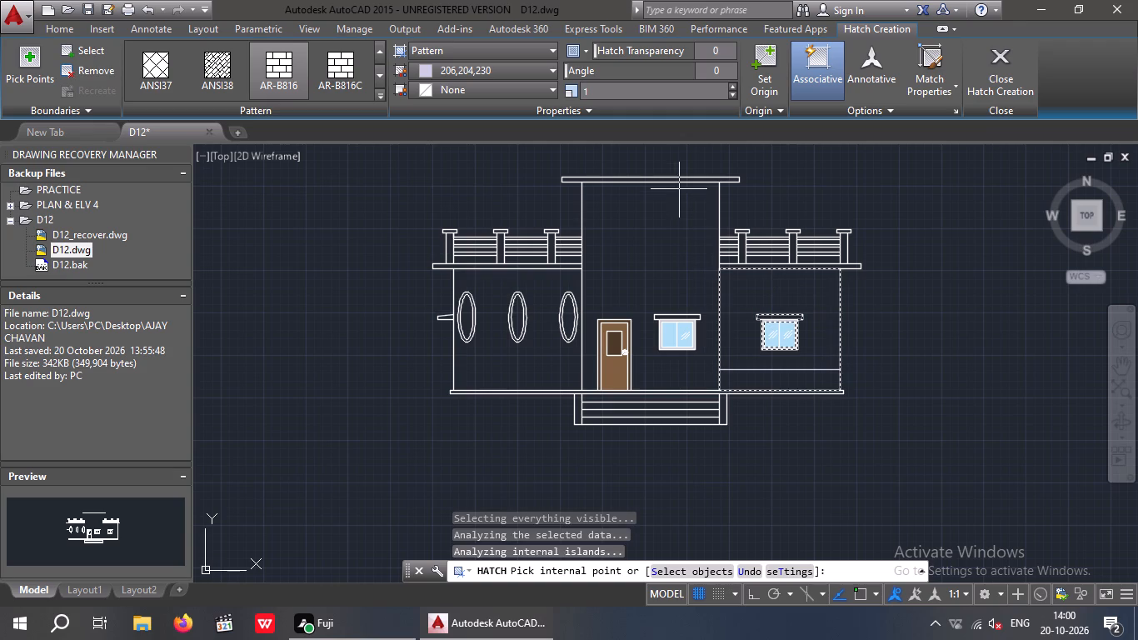
pyautogui.click(621, 92)
pyautogui.write('0.1')
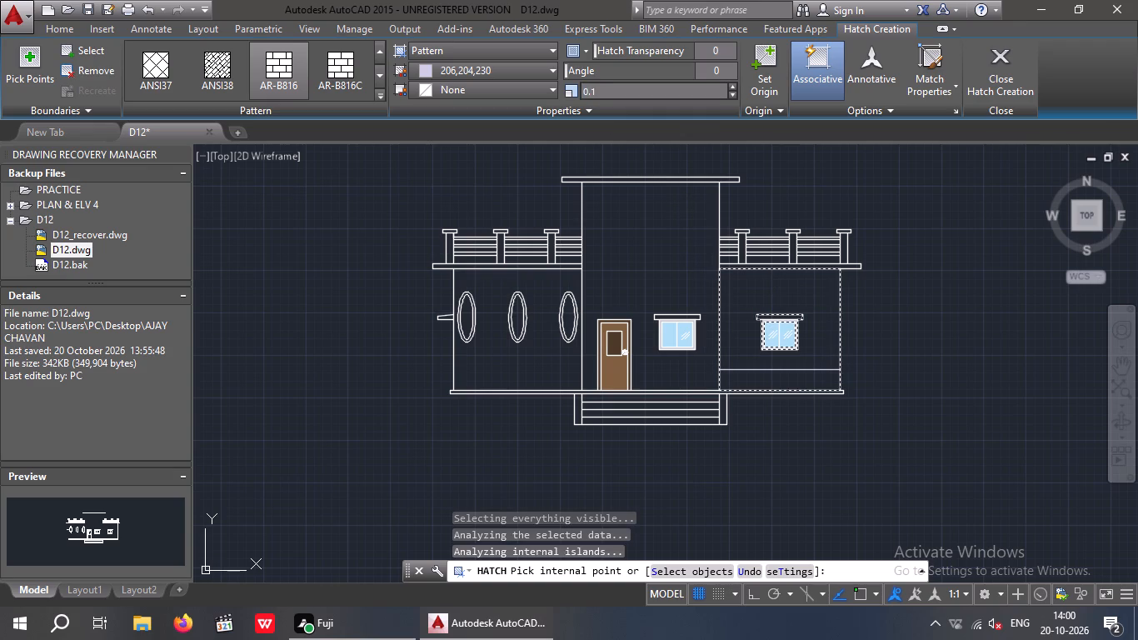
pyautogui.press('Return')
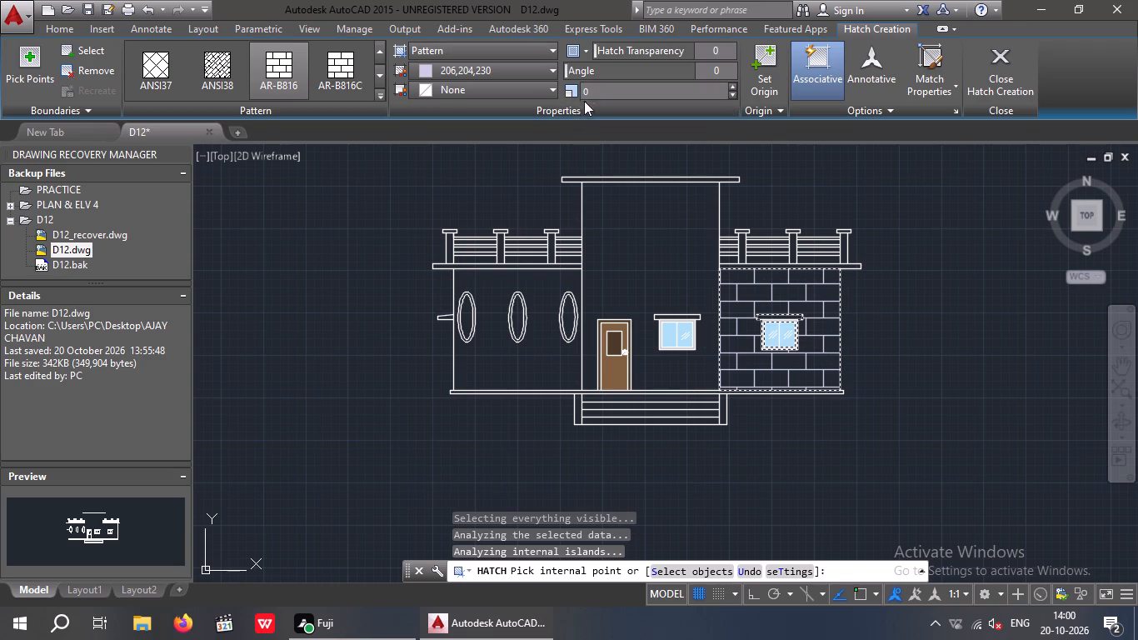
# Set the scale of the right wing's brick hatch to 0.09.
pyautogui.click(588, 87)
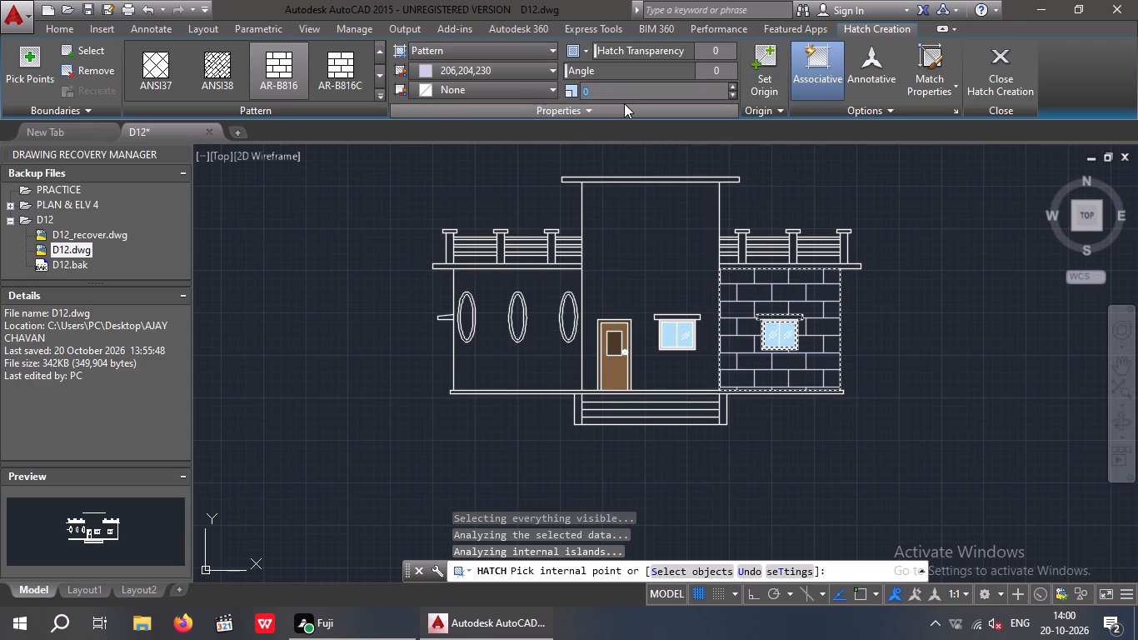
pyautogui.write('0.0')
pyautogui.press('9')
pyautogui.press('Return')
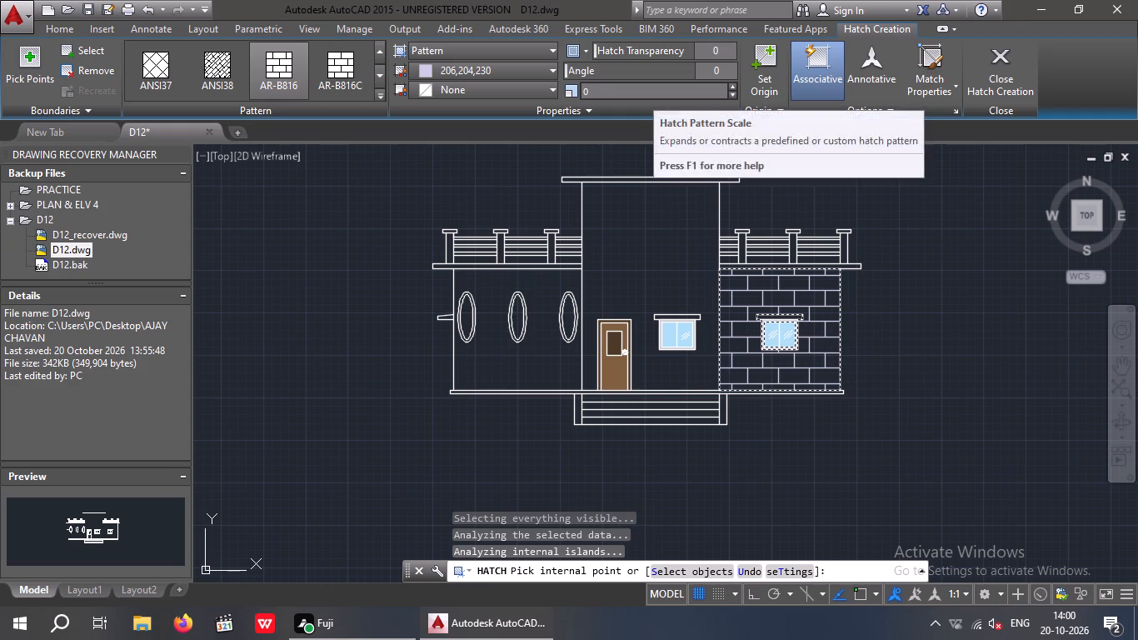
# Set the scale of the right wing's brick hatch to 0.06.
pyautogui.click(606, 94)
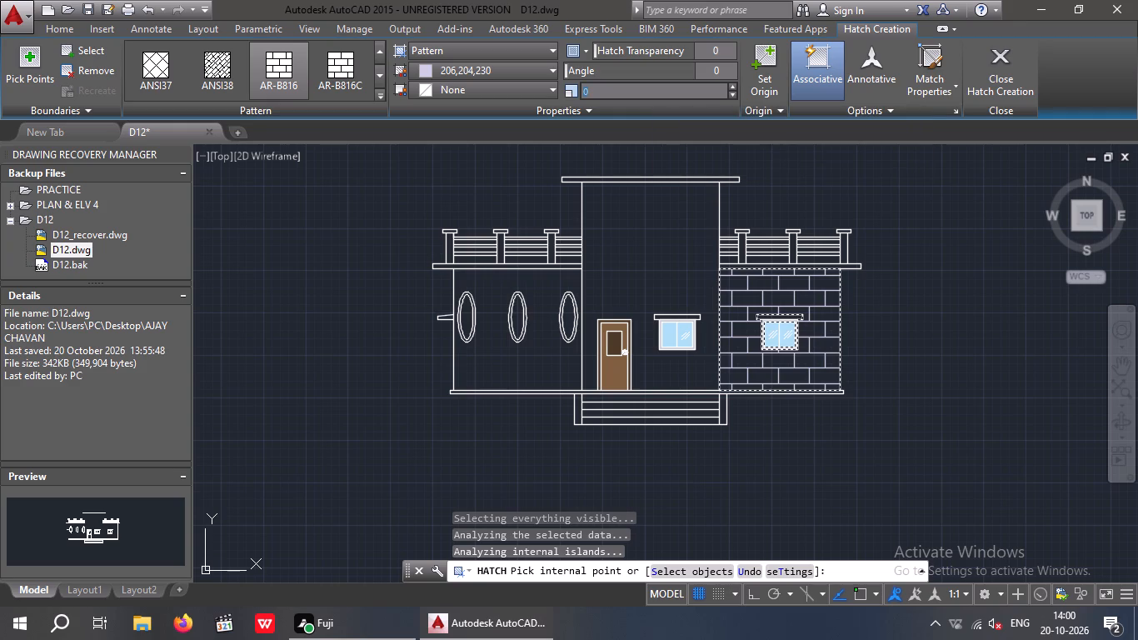
pyautogui.write('0.0')
pyautogui.press('6')
pyautogui.press('Return')
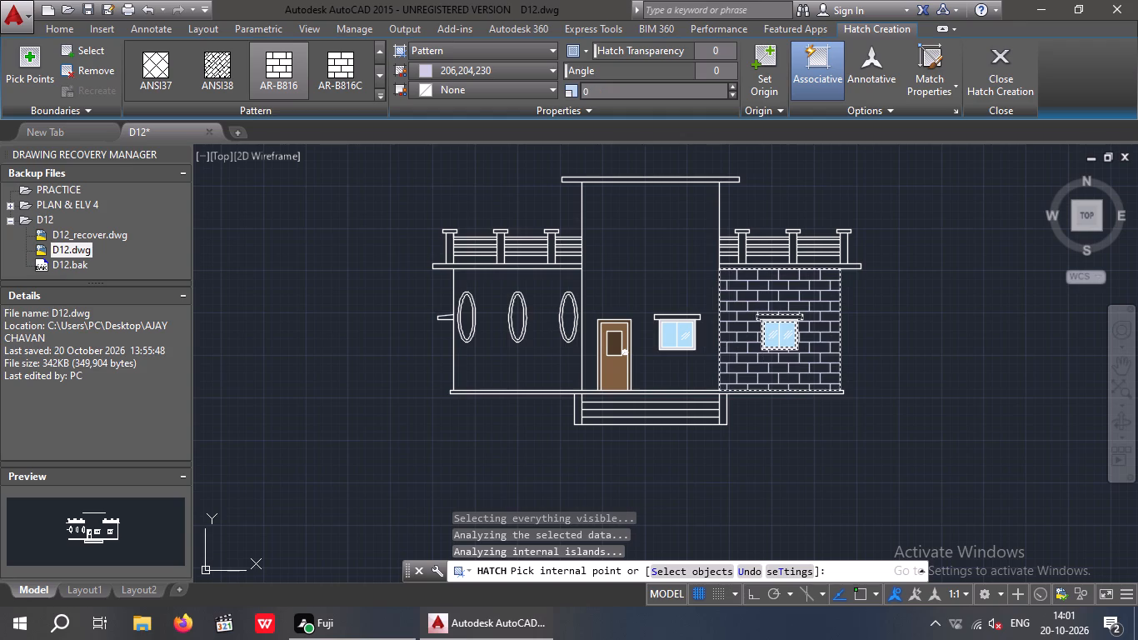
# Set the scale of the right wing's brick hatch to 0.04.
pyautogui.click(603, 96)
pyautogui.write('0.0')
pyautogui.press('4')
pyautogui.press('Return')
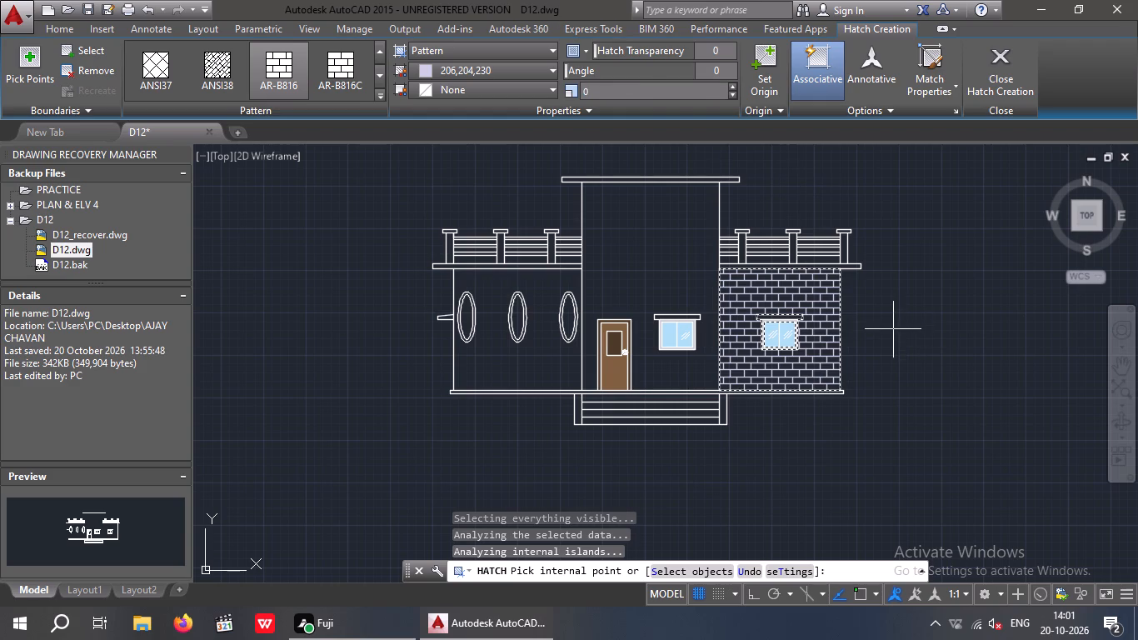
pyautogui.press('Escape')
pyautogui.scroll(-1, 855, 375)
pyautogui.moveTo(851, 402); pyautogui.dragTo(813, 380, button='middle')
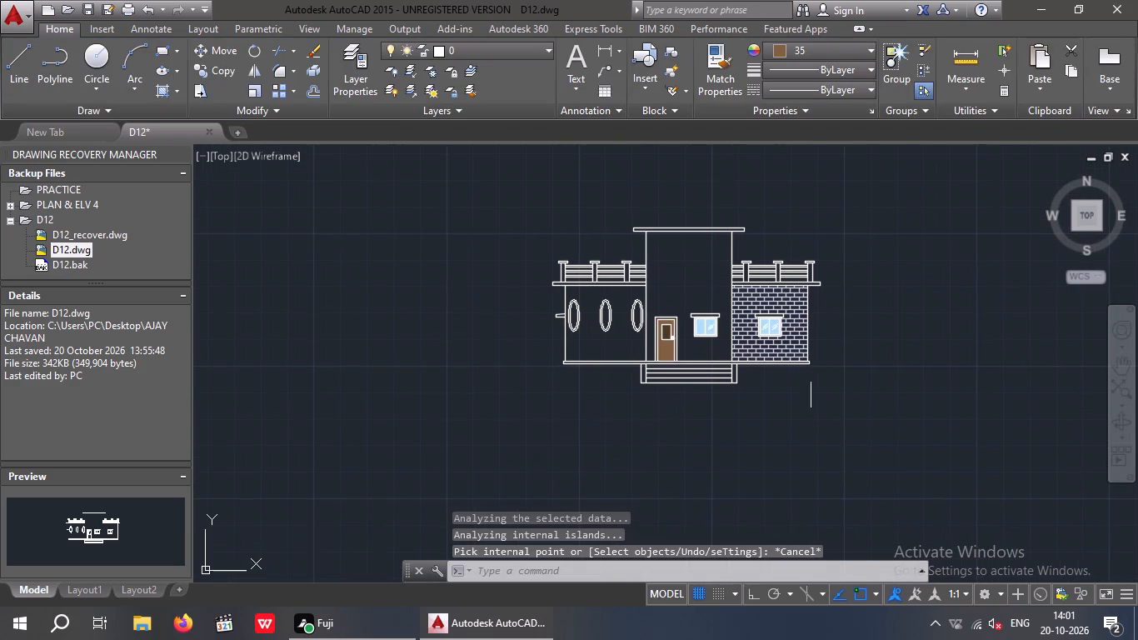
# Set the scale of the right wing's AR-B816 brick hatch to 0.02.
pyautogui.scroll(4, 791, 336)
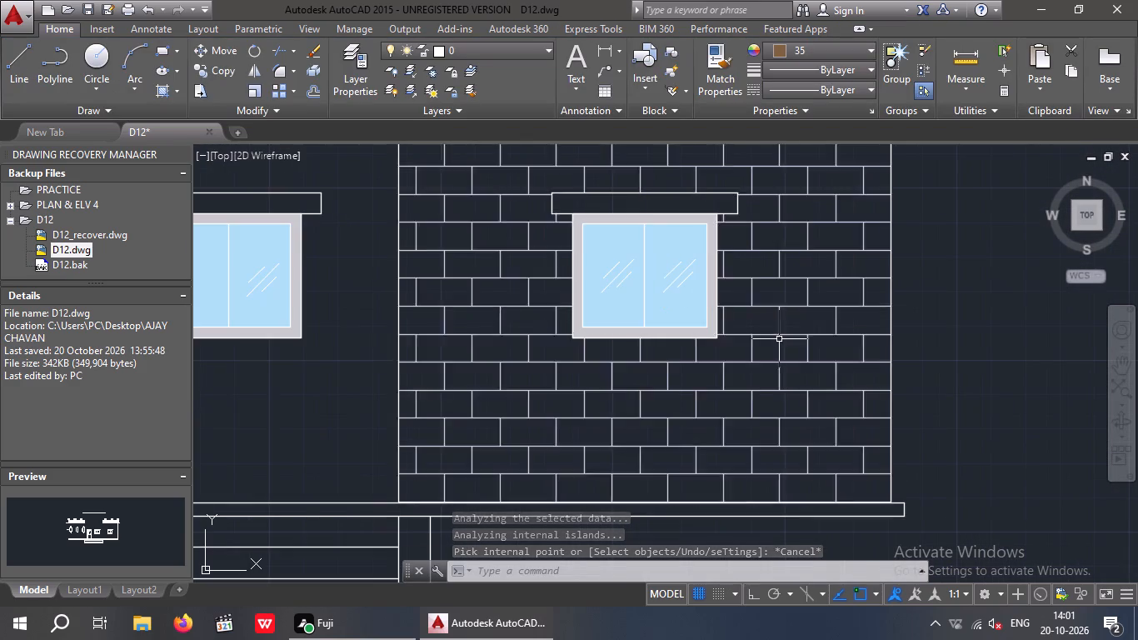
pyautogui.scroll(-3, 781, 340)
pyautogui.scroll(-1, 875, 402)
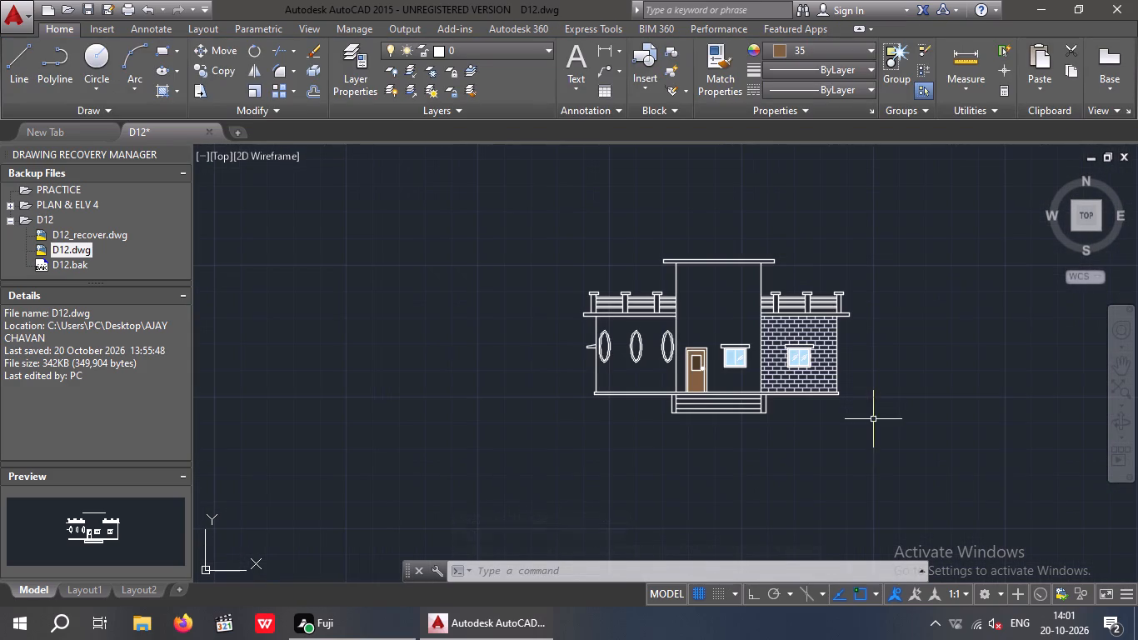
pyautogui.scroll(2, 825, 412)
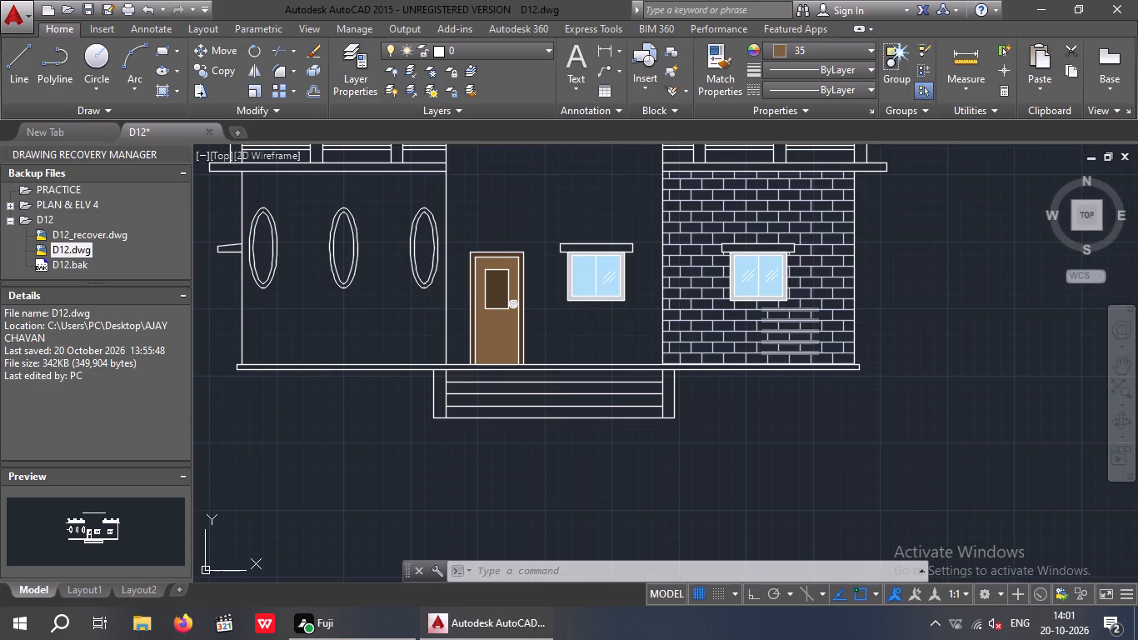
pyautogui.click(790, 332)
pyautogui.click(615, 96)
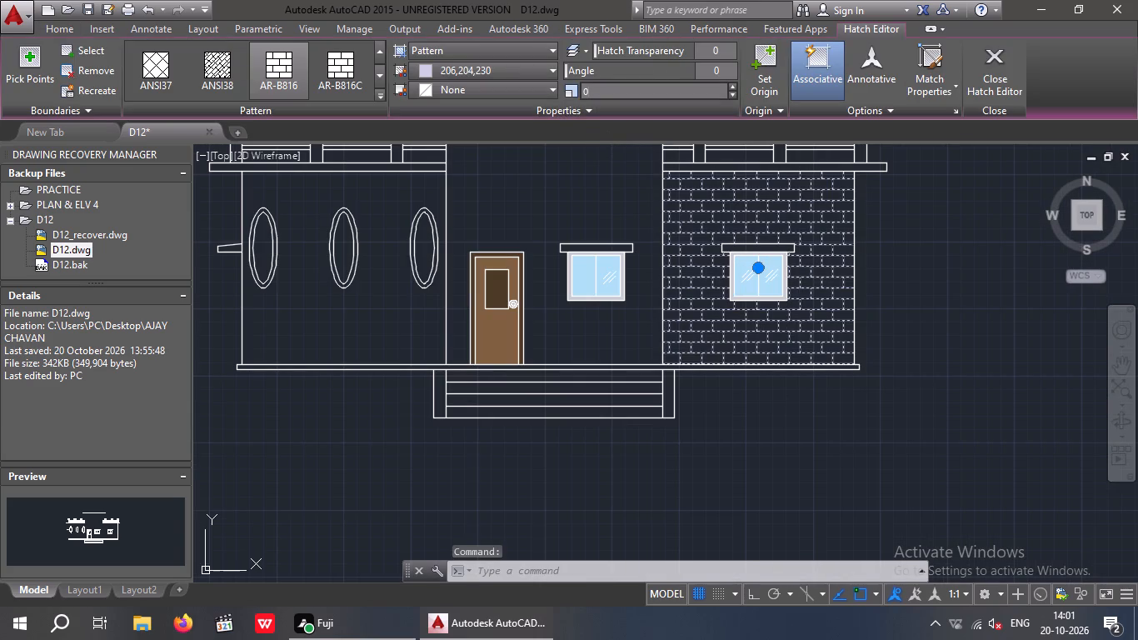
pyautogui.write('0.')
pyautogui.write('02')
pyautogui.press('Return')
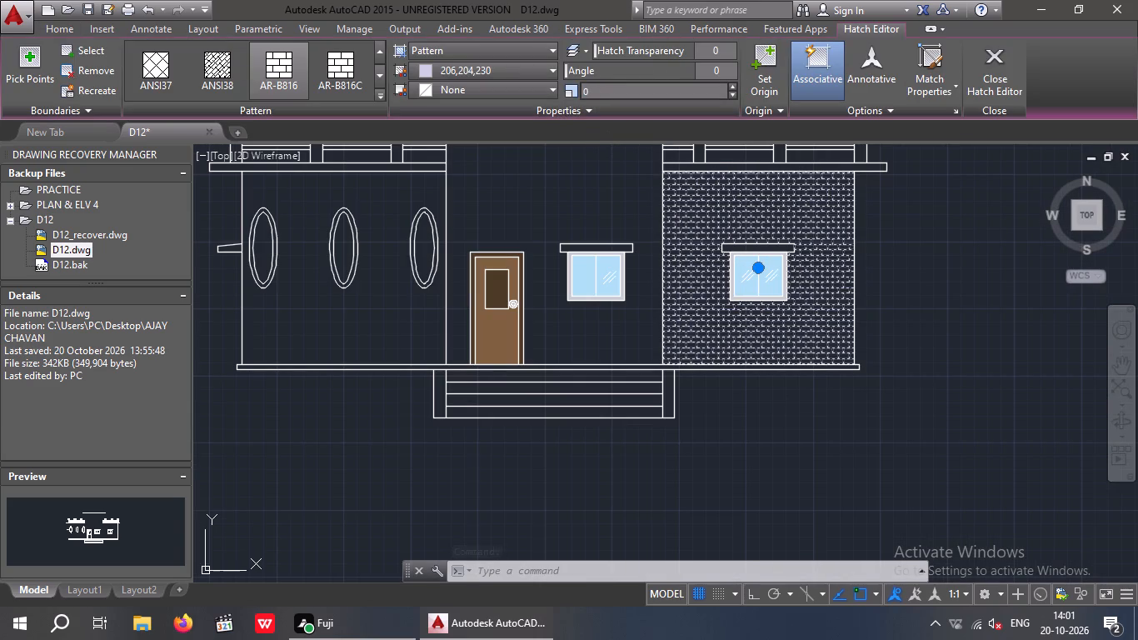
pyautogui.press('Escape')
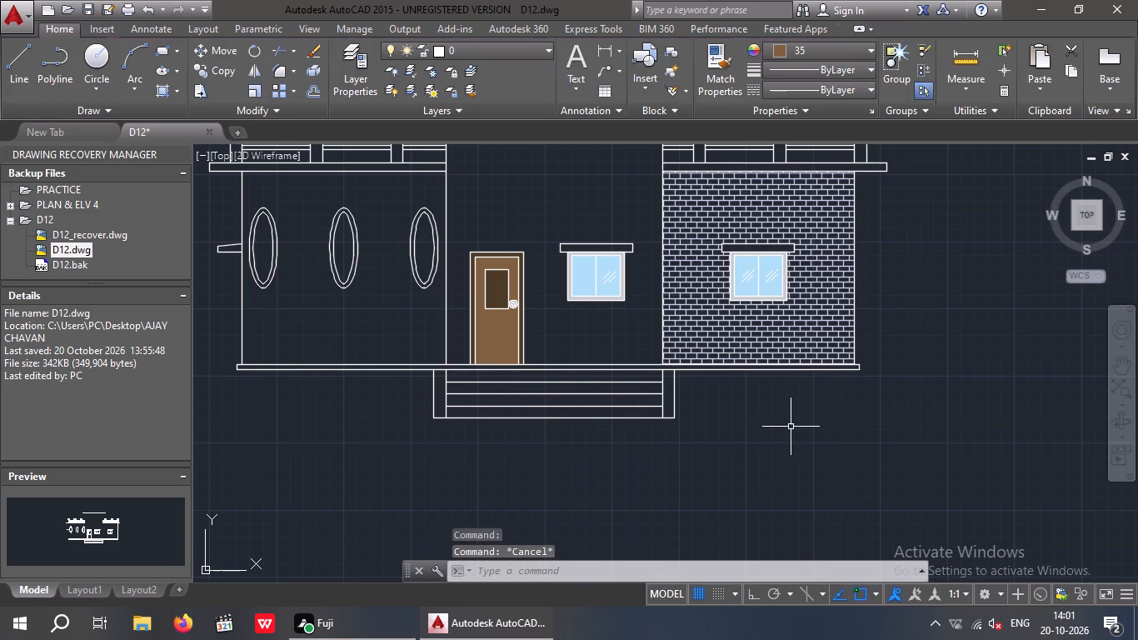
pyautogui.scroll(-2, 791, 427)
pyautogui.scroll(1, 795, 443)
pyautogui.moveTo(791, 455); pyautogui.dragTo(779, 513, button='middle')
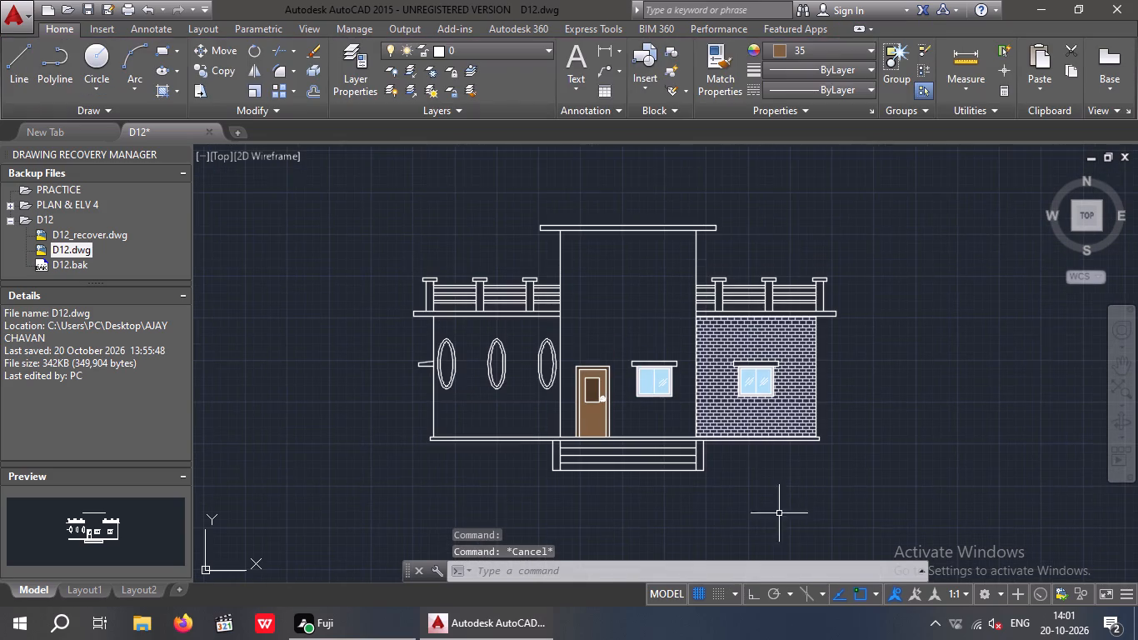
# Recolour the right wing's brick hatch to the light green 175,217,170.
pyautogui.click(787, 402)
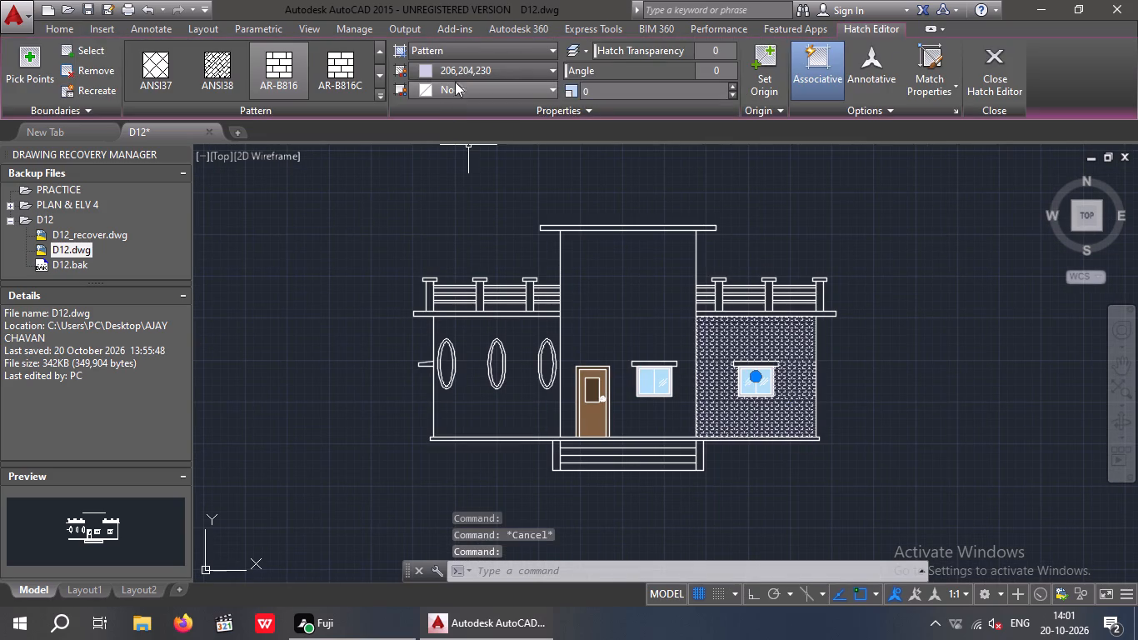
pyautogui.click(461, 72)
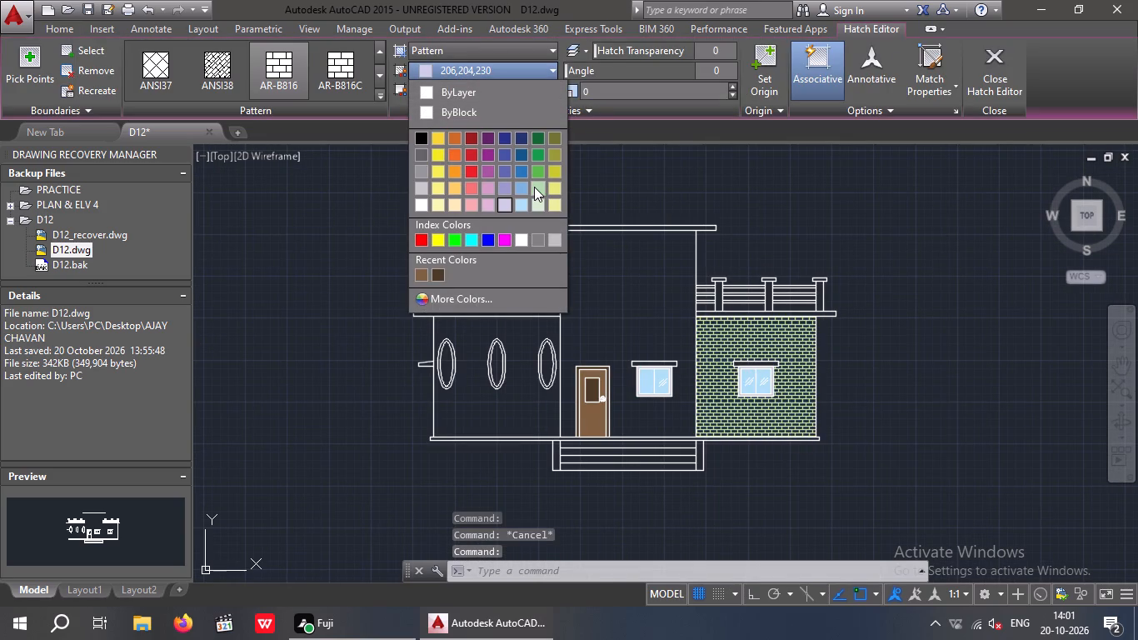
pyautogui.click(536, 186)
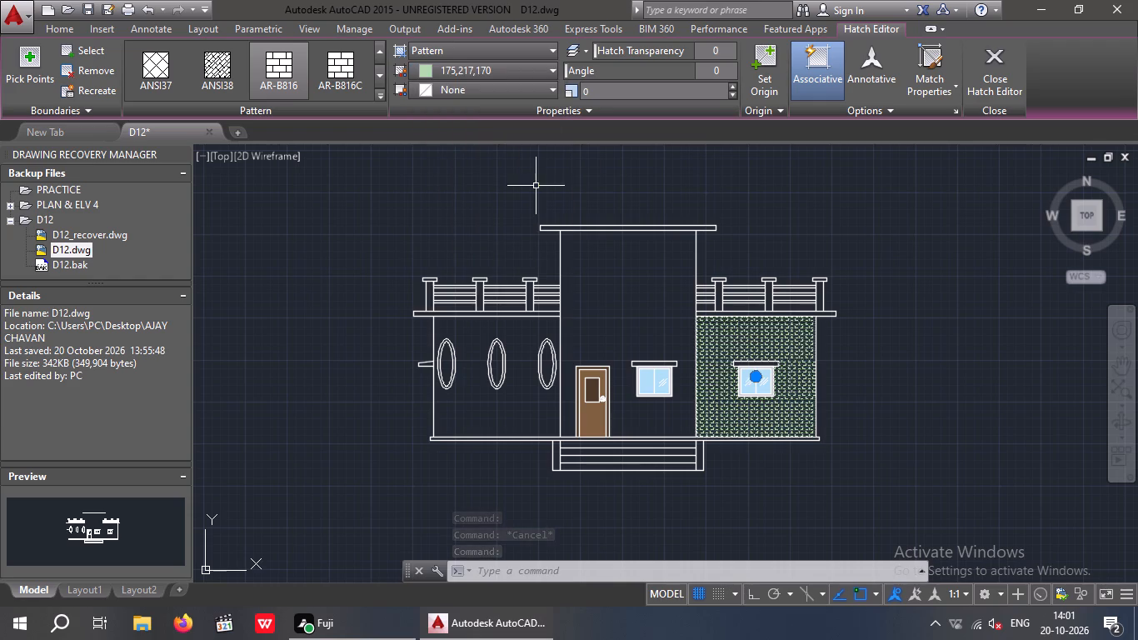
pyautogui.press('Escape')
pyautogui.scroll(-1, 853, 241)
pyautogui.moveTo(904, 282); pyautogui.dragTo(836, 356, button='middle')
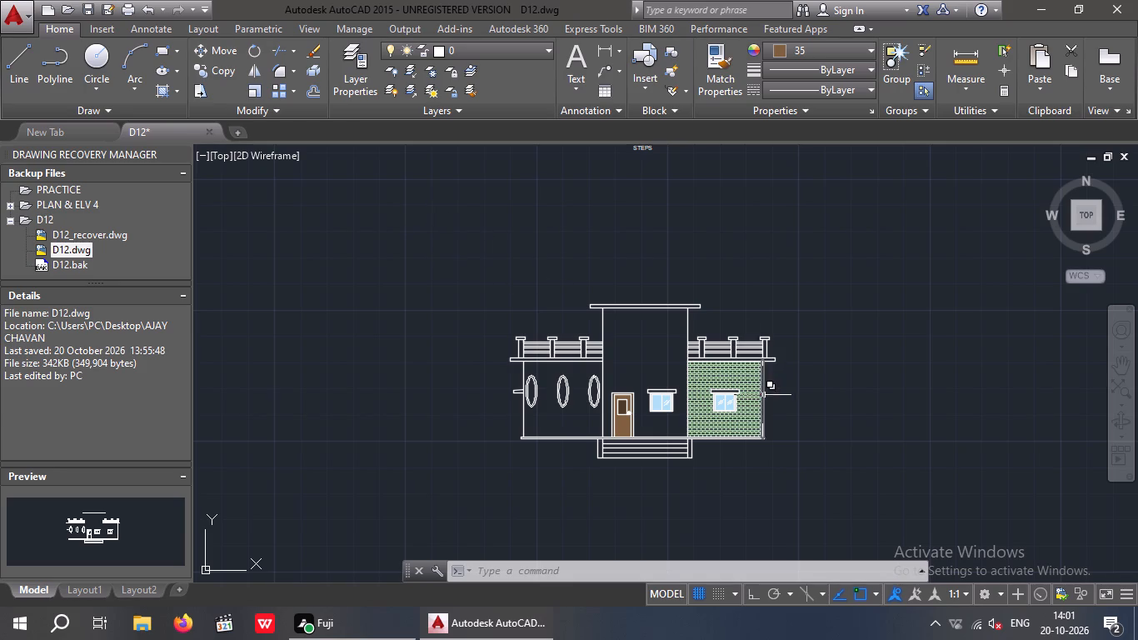
# Change the right wing's wall hatch from the brick pattern to SOLID.
pyautogui.scroll(2, 761, 395)
pyautogui.click(716, 363)
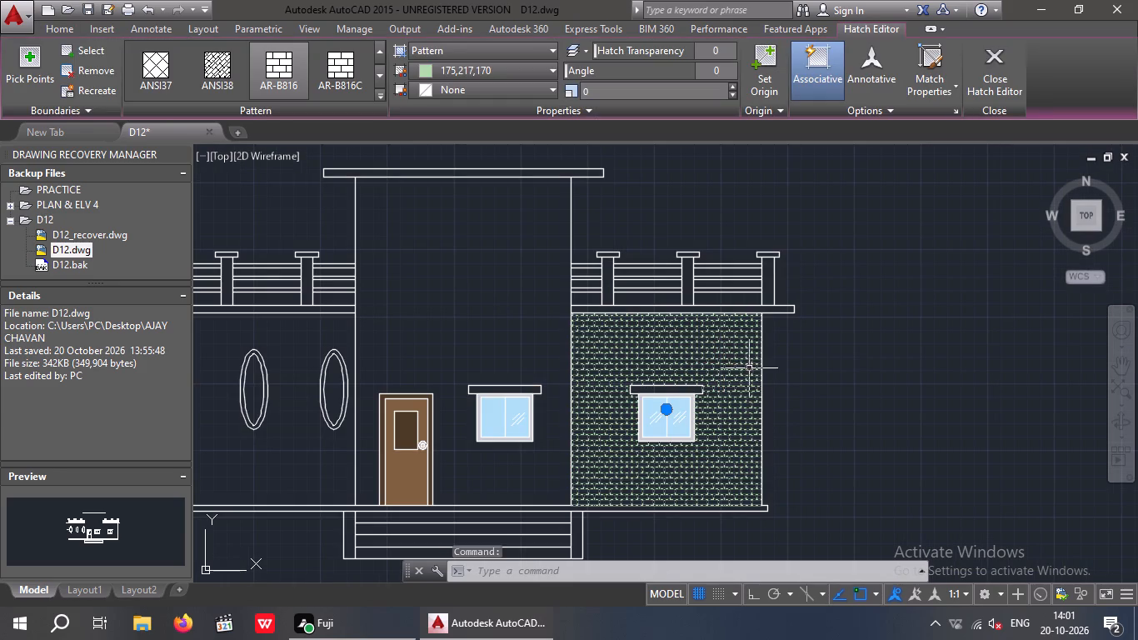
pyautogui.scroll(3, 233, 72)
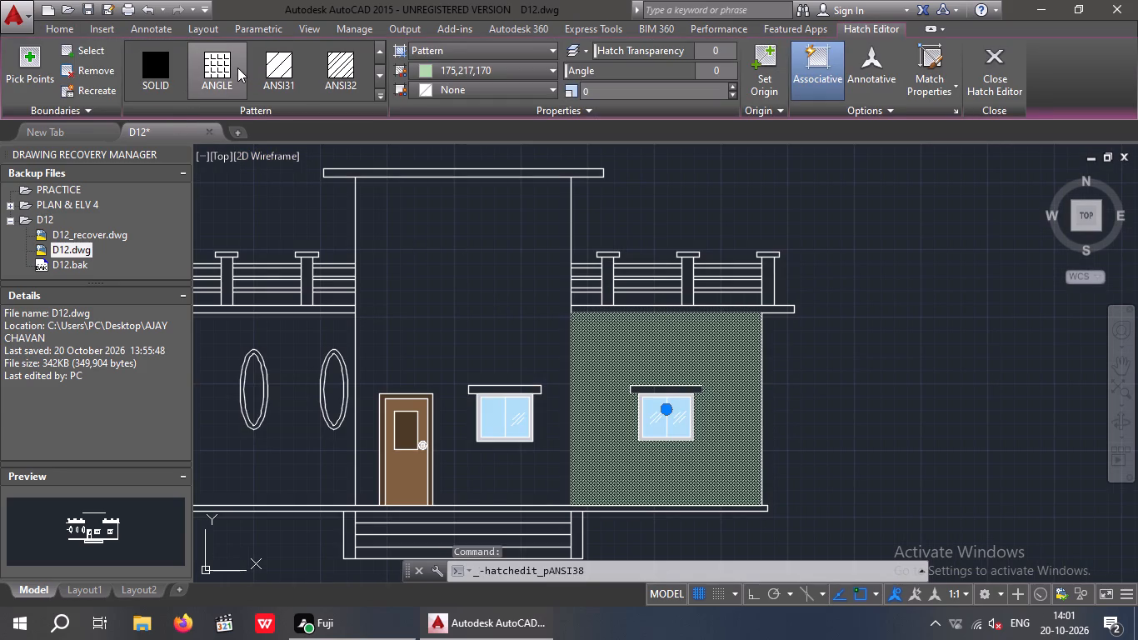
pyautogui.scroll(2, 237, 67)
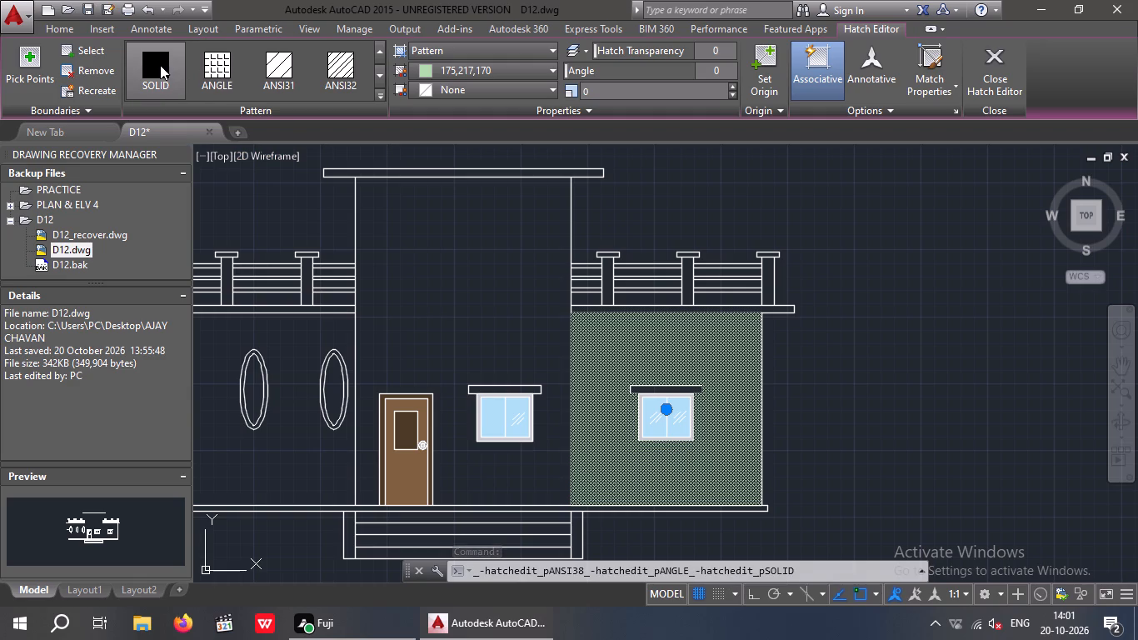
pyautogui.click(160, 65)
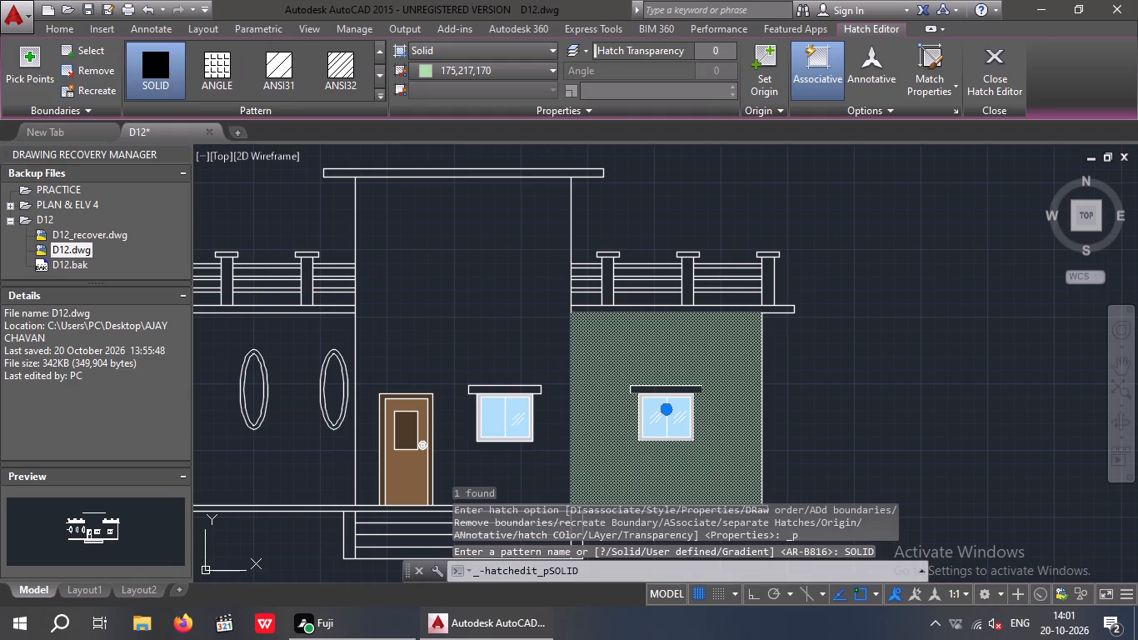
pyautogui.press('Escape')
pyautogui.scroll(-1, 779, 303)
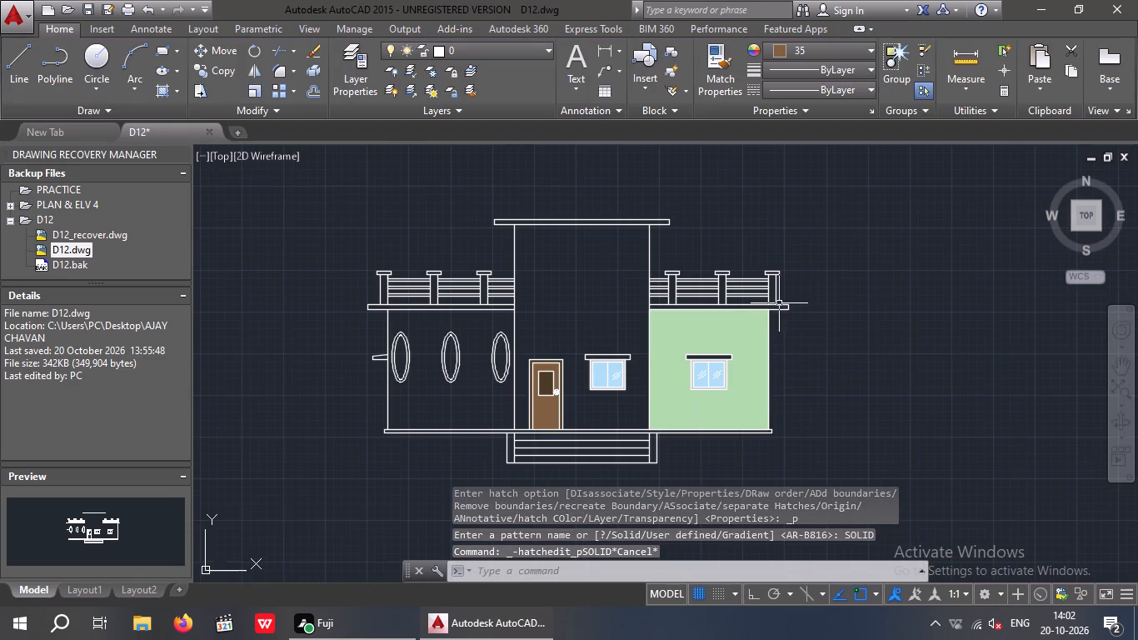
pyautogui.moveTo(813, 362); pyautogui.dragTo(814, 391, button='middle')
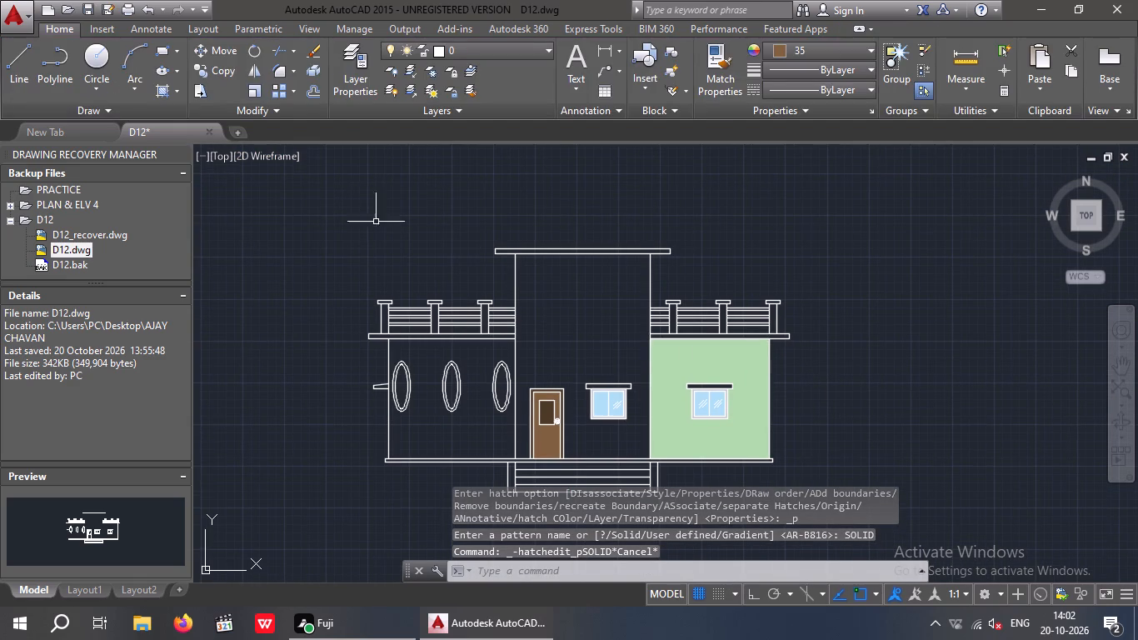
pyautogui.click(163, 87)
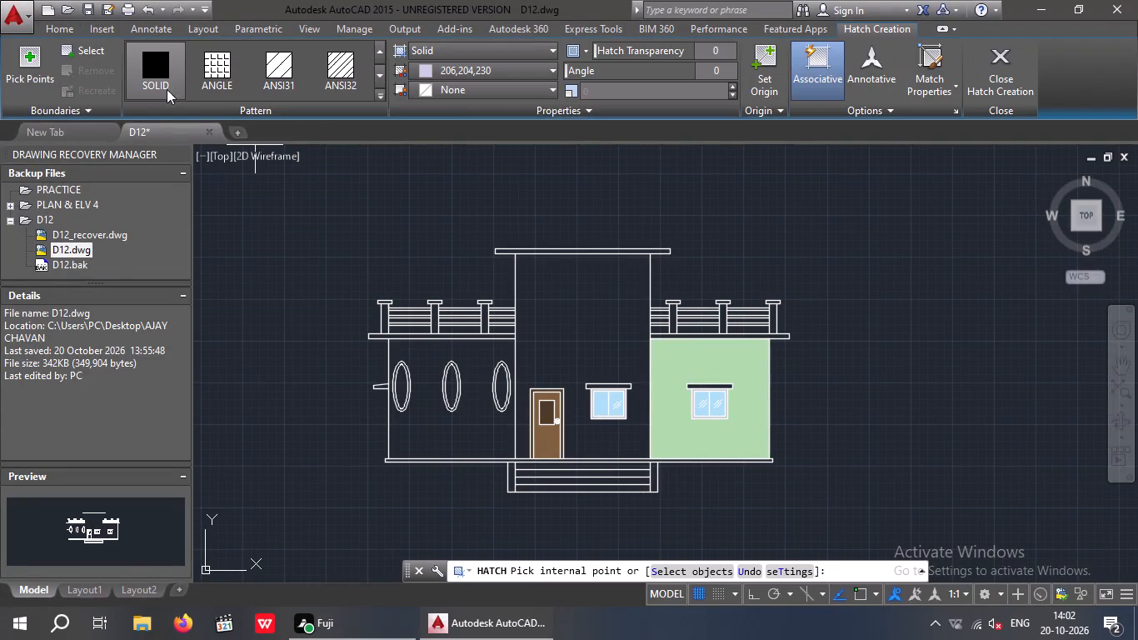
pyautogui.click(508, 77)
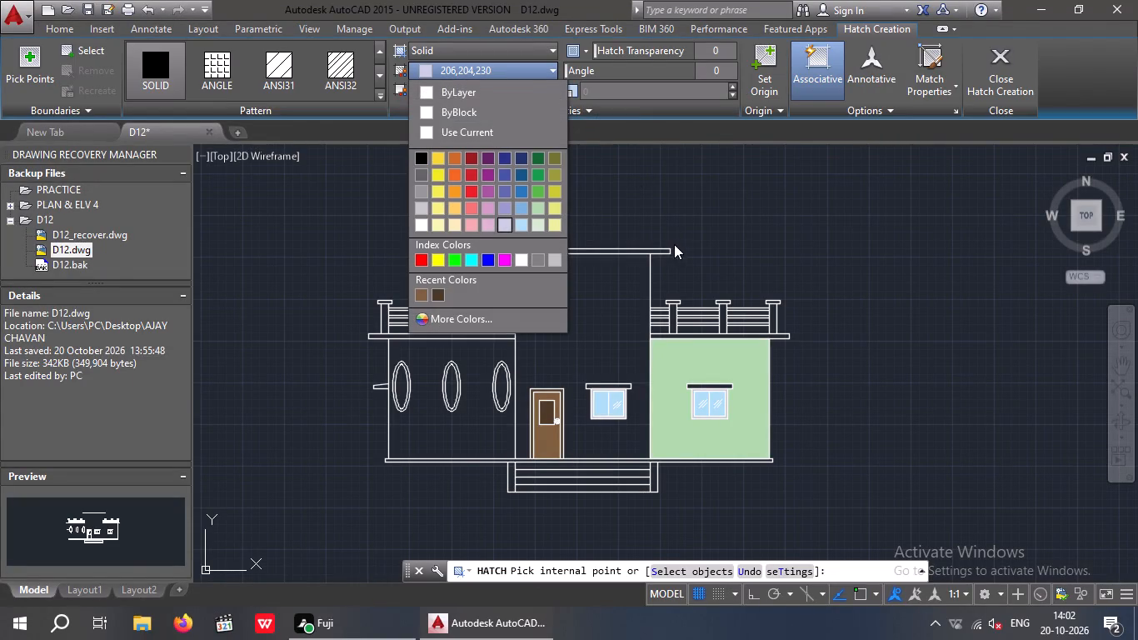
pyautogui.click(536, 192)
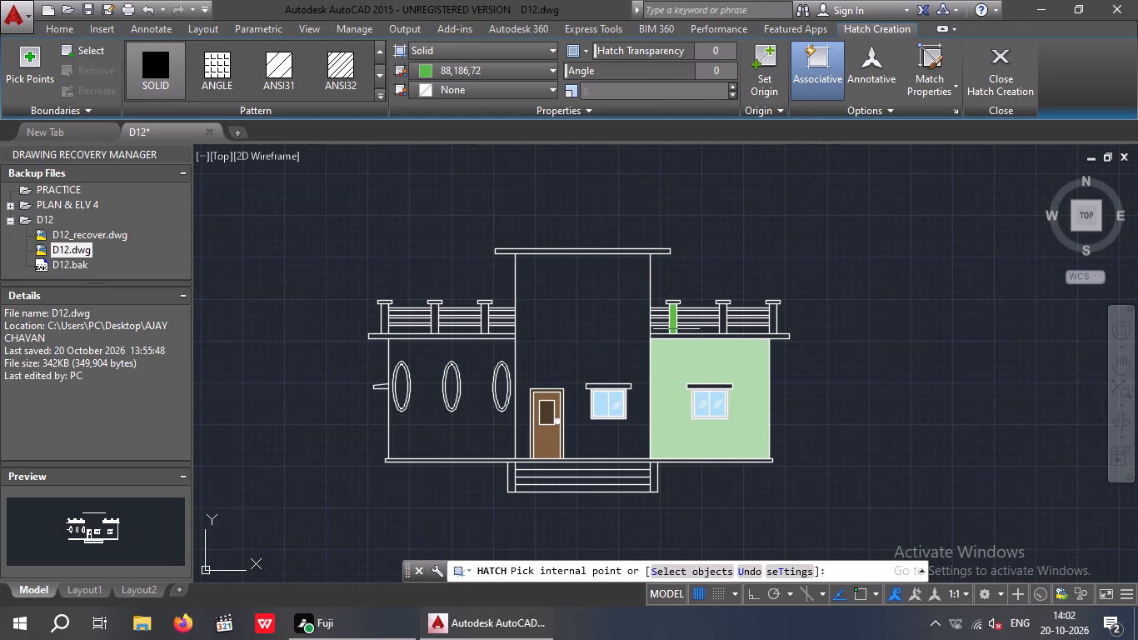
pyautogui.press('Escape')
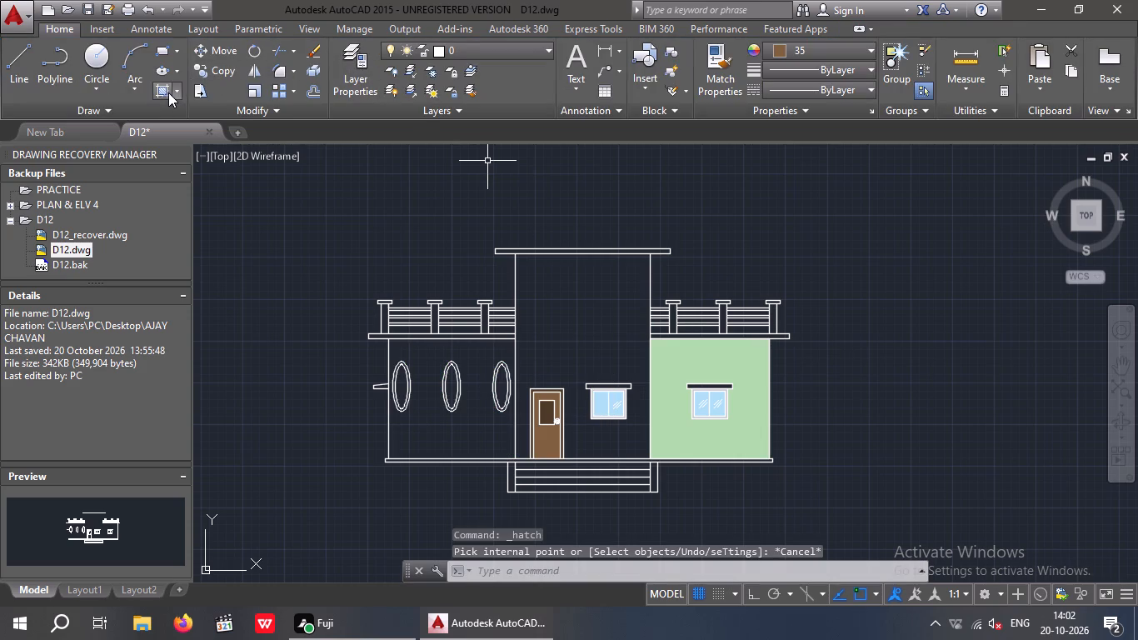
# Fill the left wing's wall around the three oval windows with a solid hatch in light green 175,217,170.
pyautogui.click(167, 92)
pyautogui.click(475, 71)
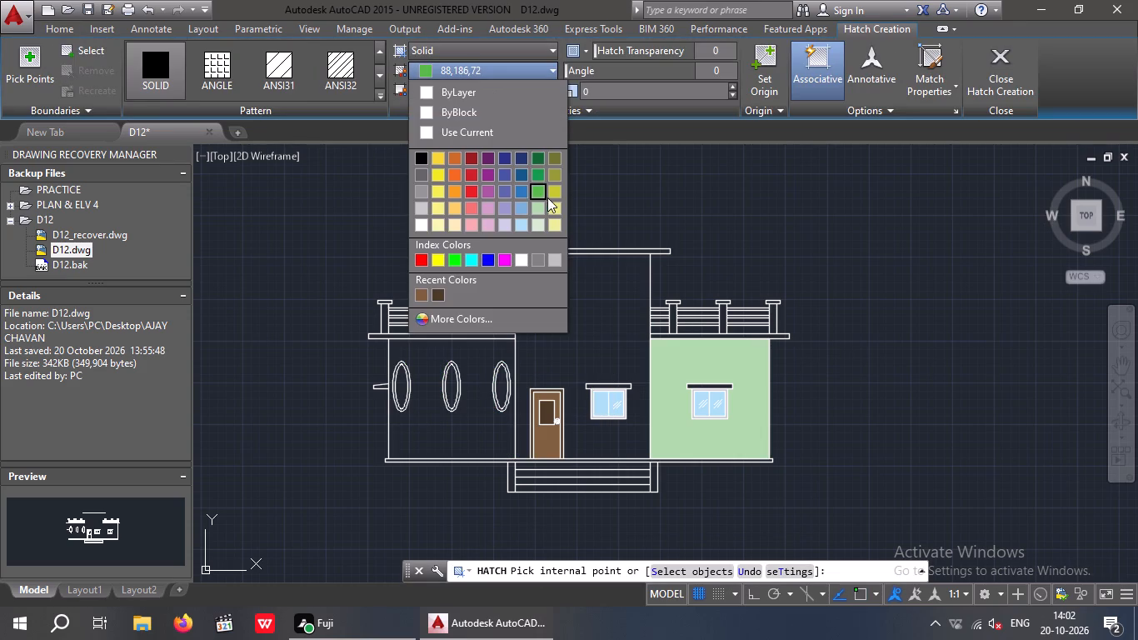
pyautogui.click(538, 204)
pyautogui.click(477, 398)
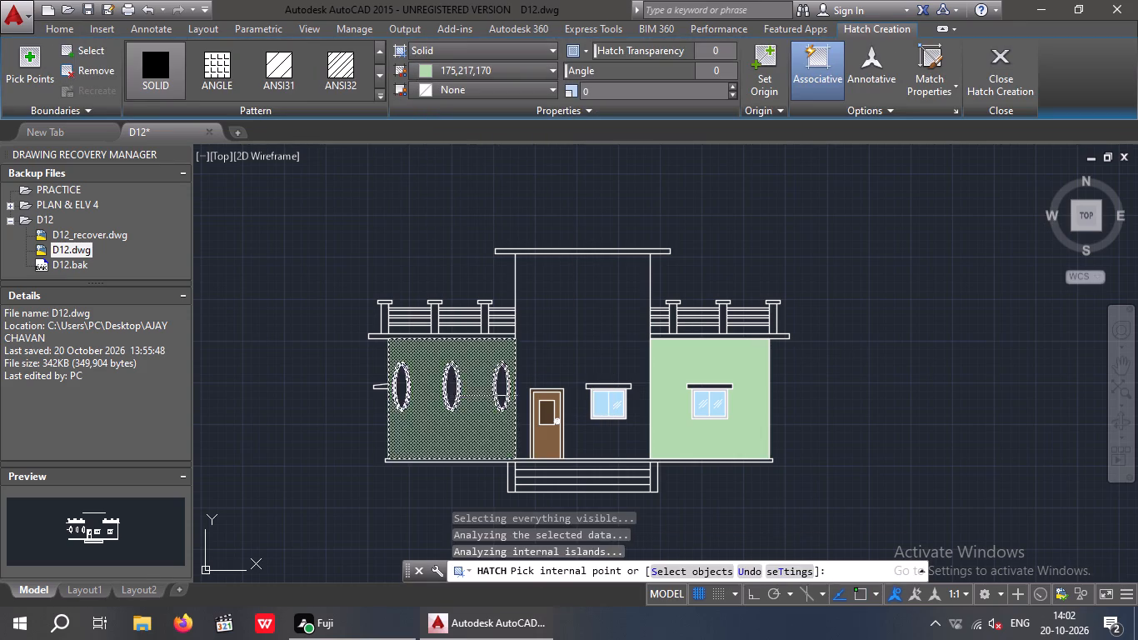
pyautogui.press('Escape')
# Recolour the right wing's solid wall hatch to the pale green 215,235,210.
pyautogui.click(681, 381)
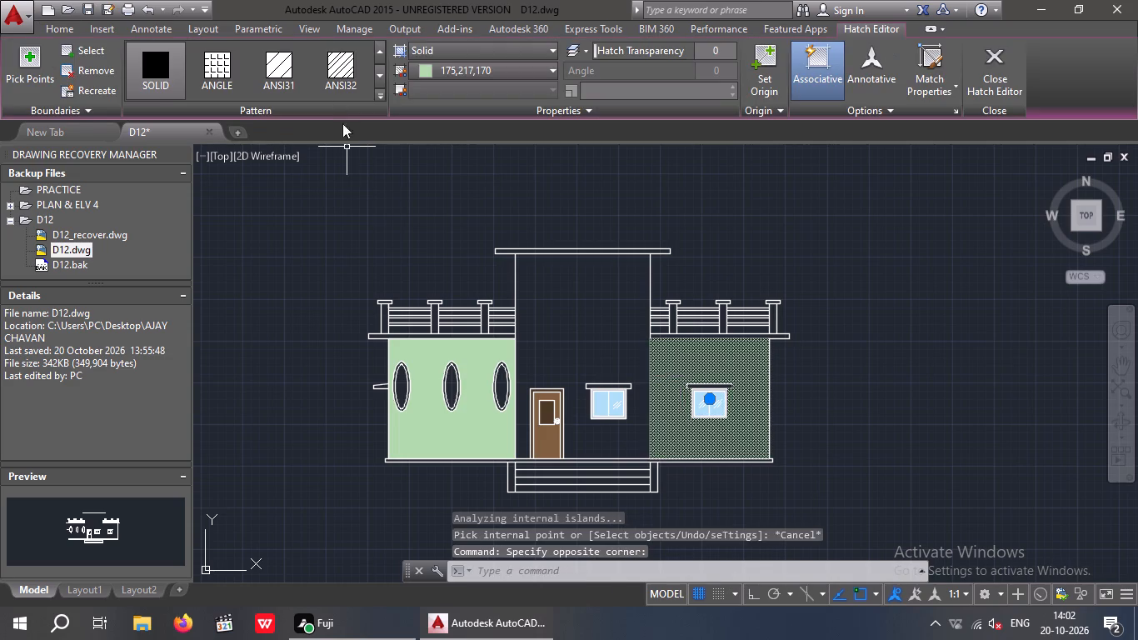
pyautogui.click(450, 71)
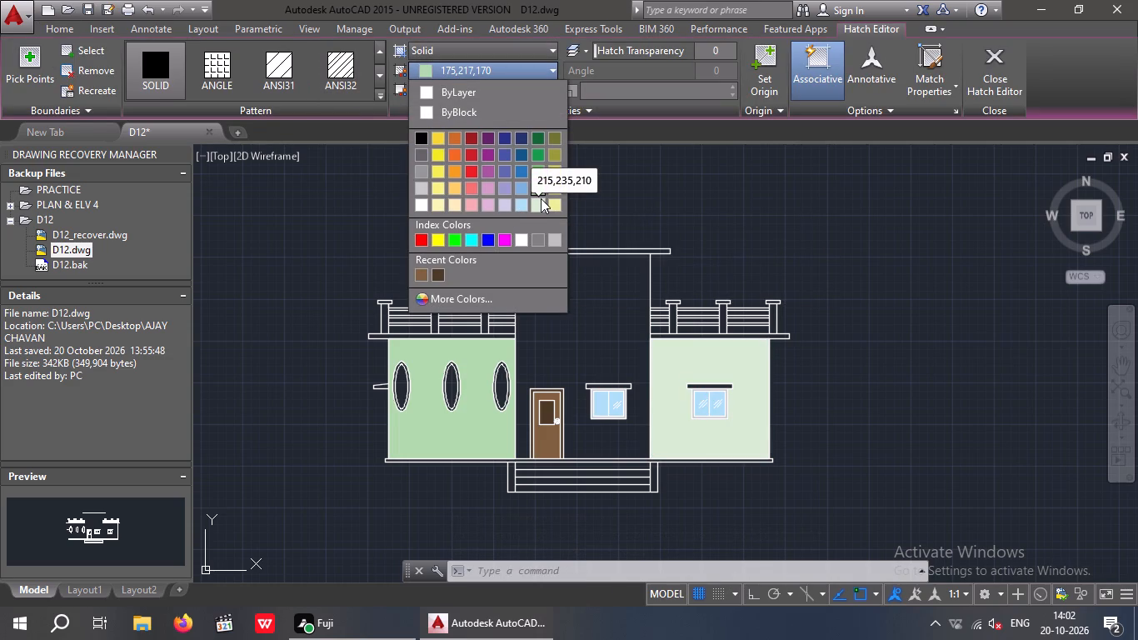
pyautogui.click(541, 198)
pyautogui.press('Escape')
pyautogui.scroll(-2, 585, 216)
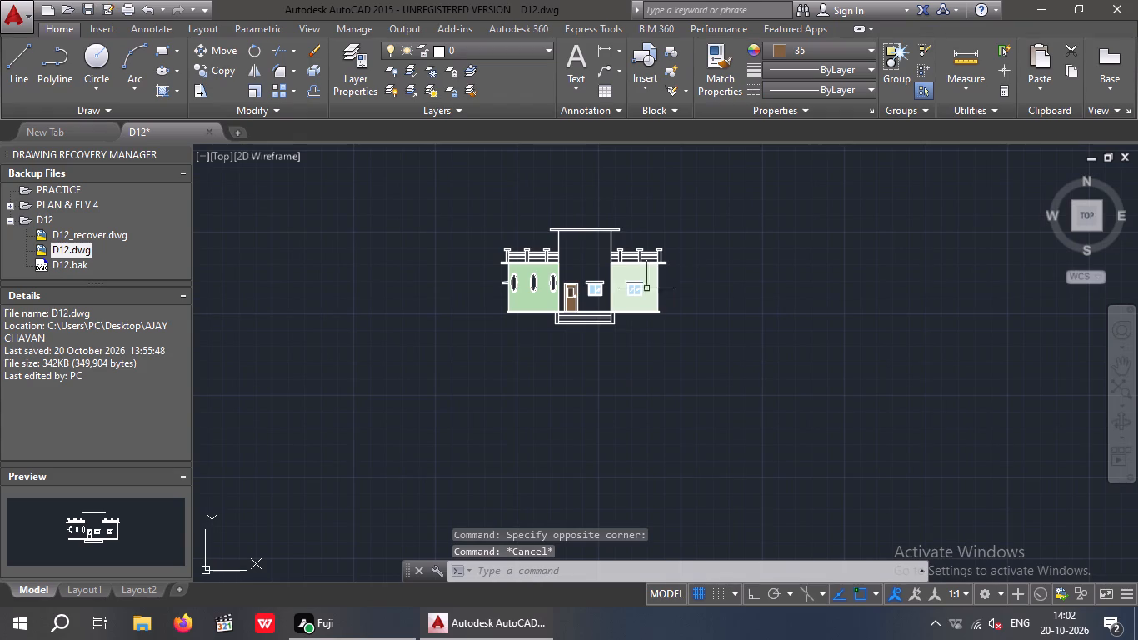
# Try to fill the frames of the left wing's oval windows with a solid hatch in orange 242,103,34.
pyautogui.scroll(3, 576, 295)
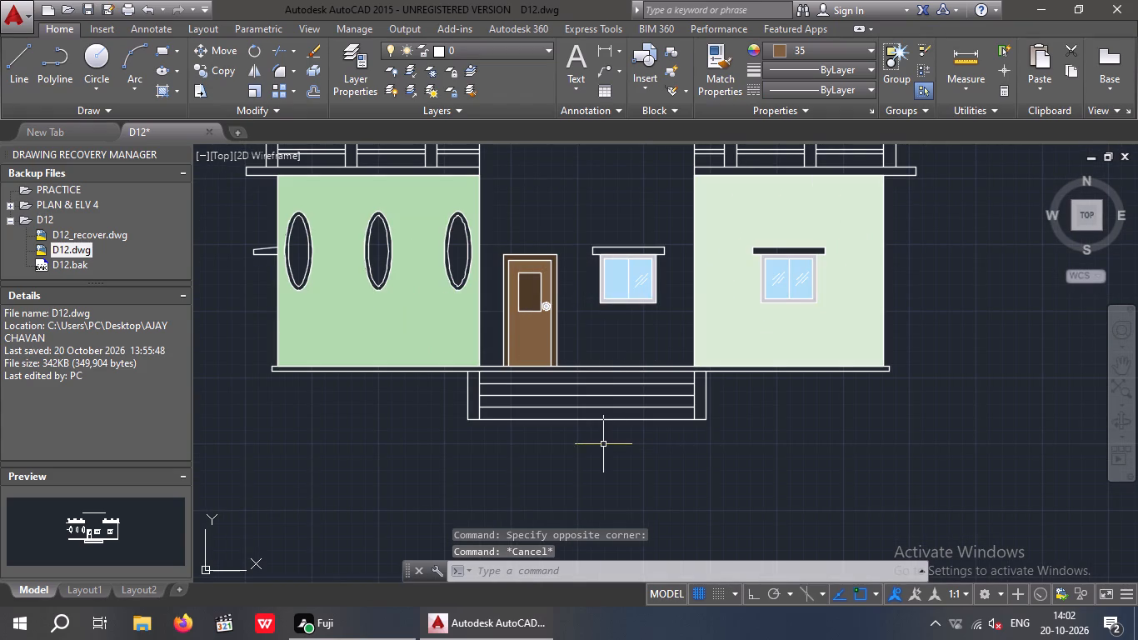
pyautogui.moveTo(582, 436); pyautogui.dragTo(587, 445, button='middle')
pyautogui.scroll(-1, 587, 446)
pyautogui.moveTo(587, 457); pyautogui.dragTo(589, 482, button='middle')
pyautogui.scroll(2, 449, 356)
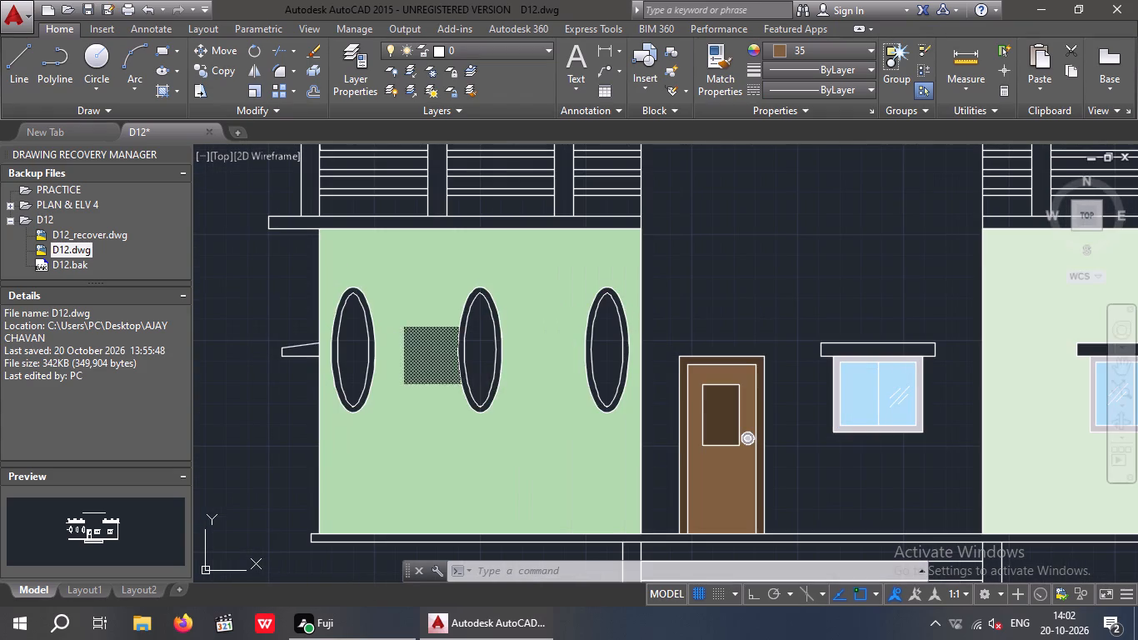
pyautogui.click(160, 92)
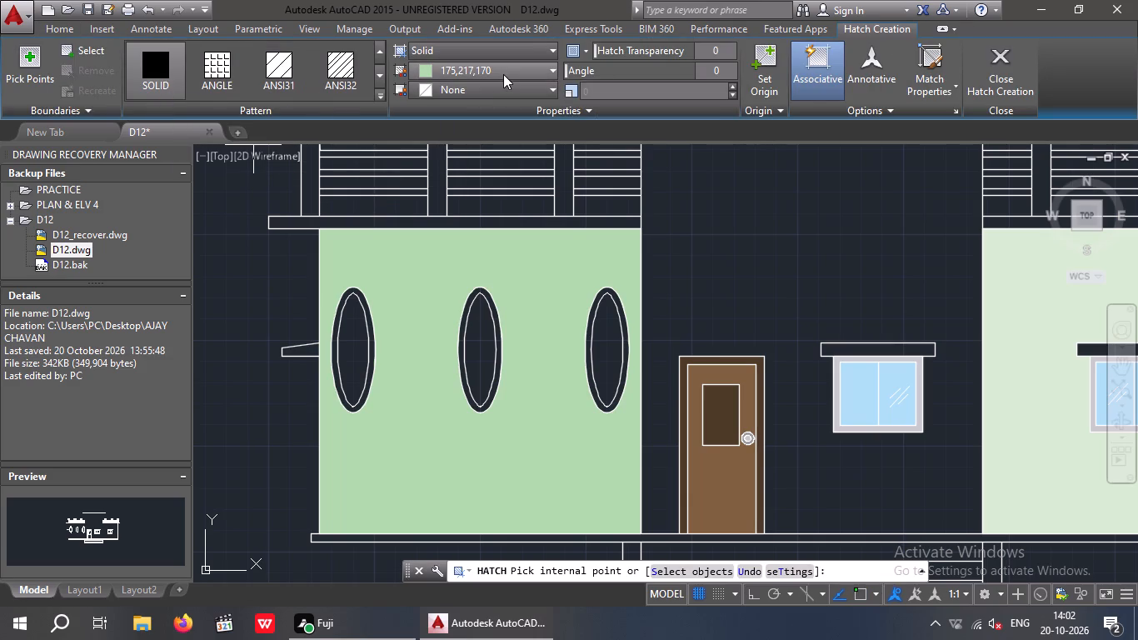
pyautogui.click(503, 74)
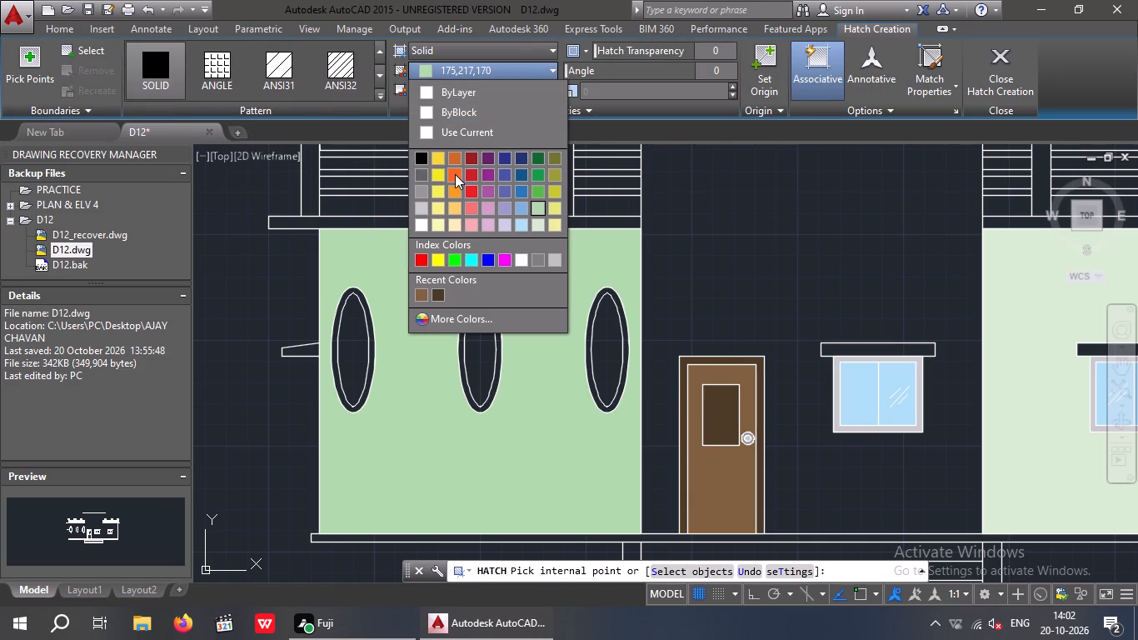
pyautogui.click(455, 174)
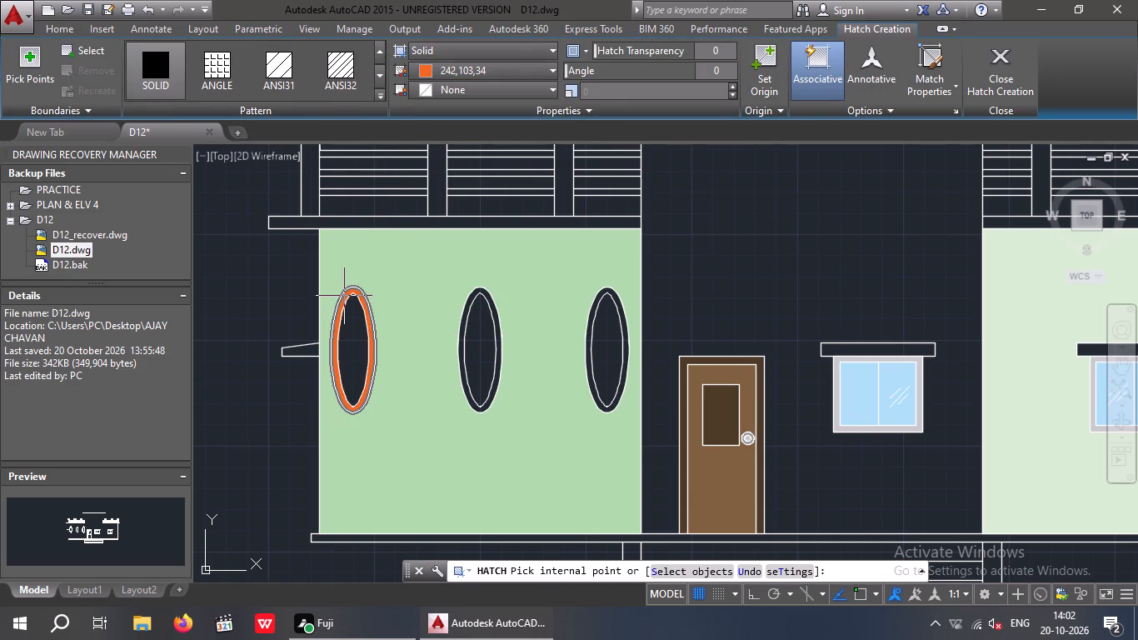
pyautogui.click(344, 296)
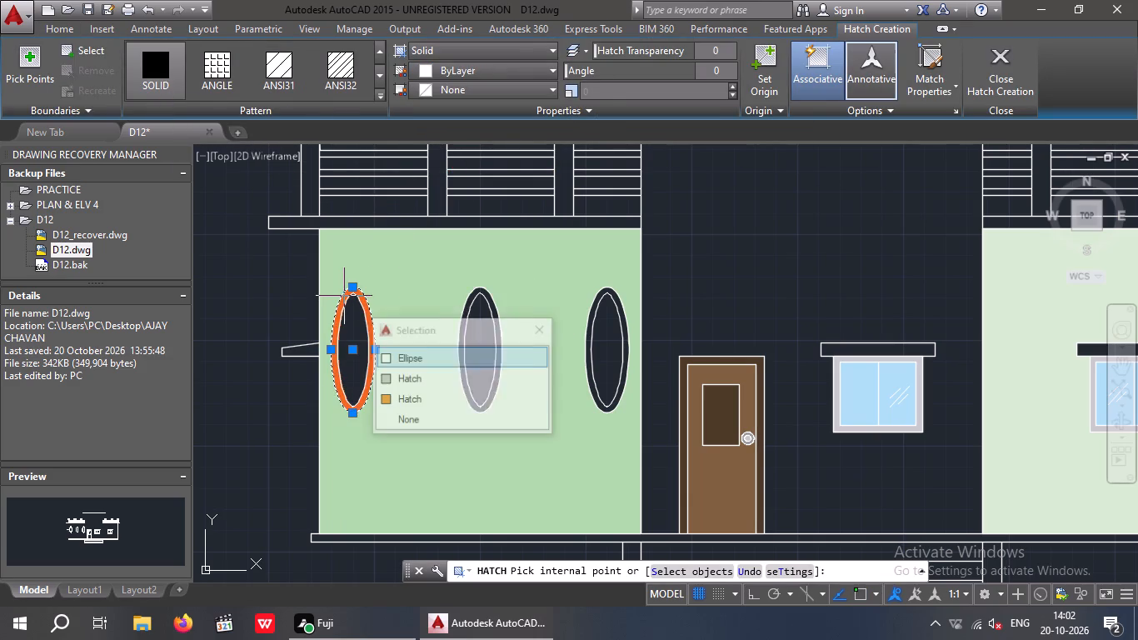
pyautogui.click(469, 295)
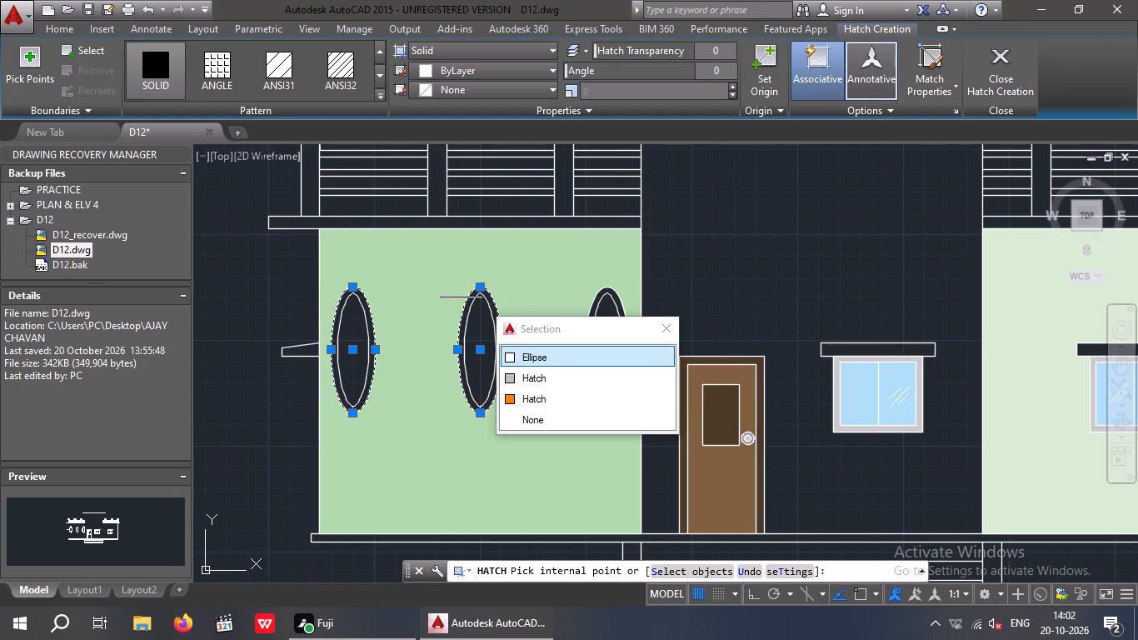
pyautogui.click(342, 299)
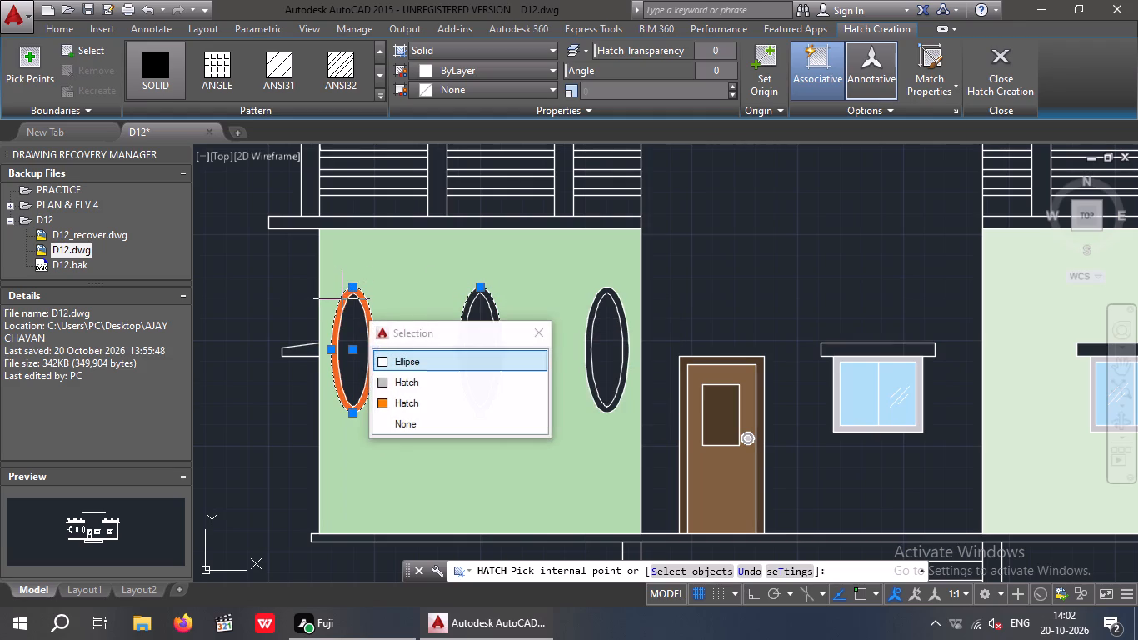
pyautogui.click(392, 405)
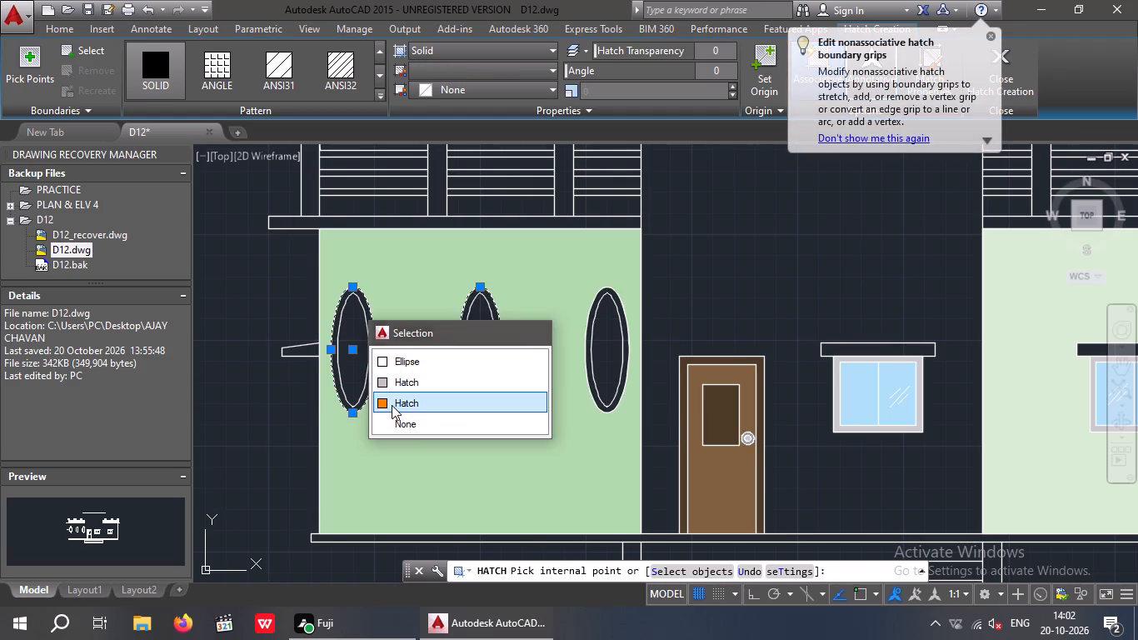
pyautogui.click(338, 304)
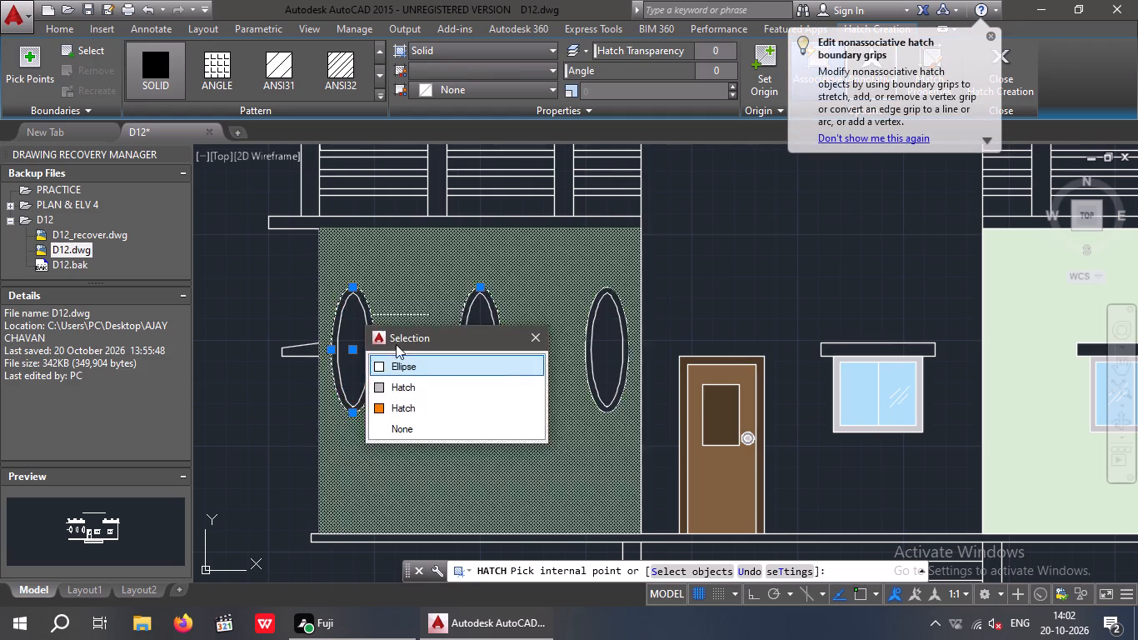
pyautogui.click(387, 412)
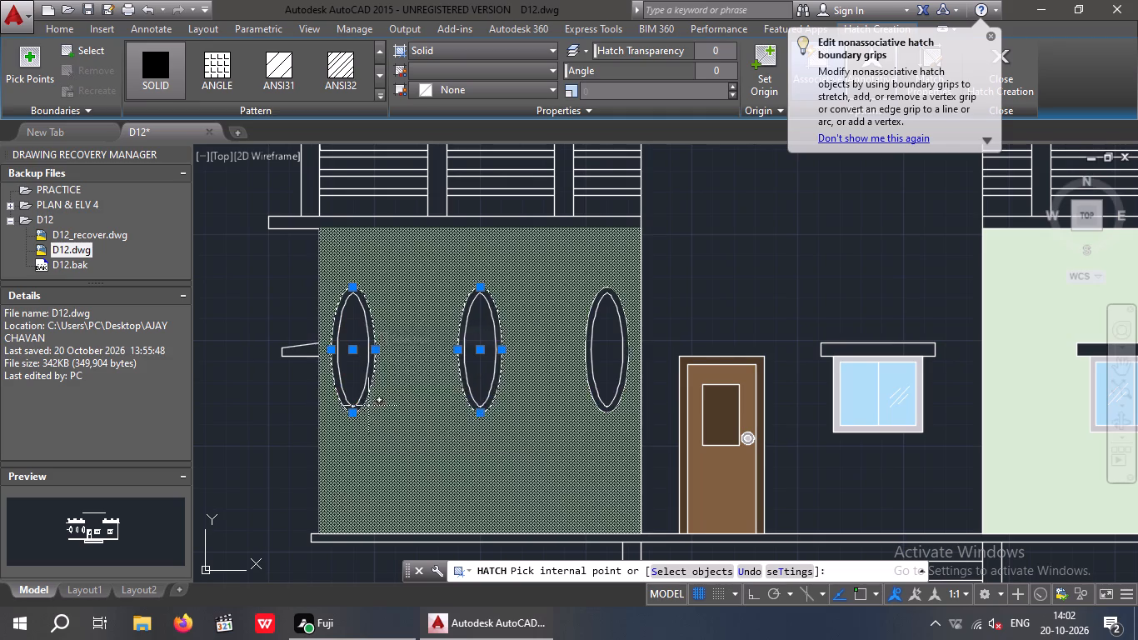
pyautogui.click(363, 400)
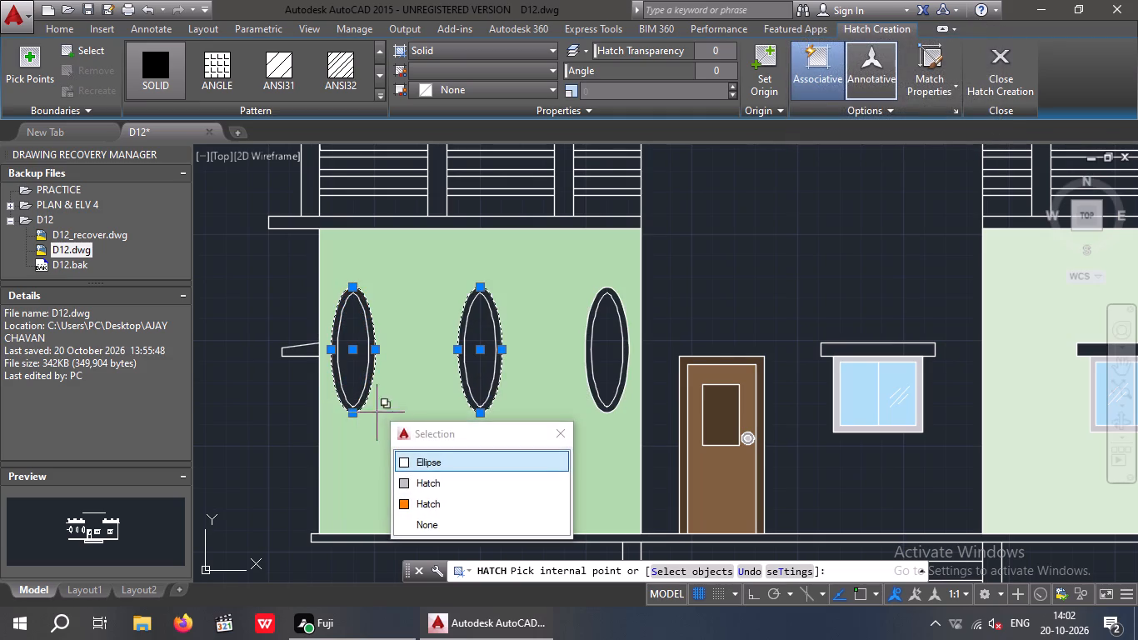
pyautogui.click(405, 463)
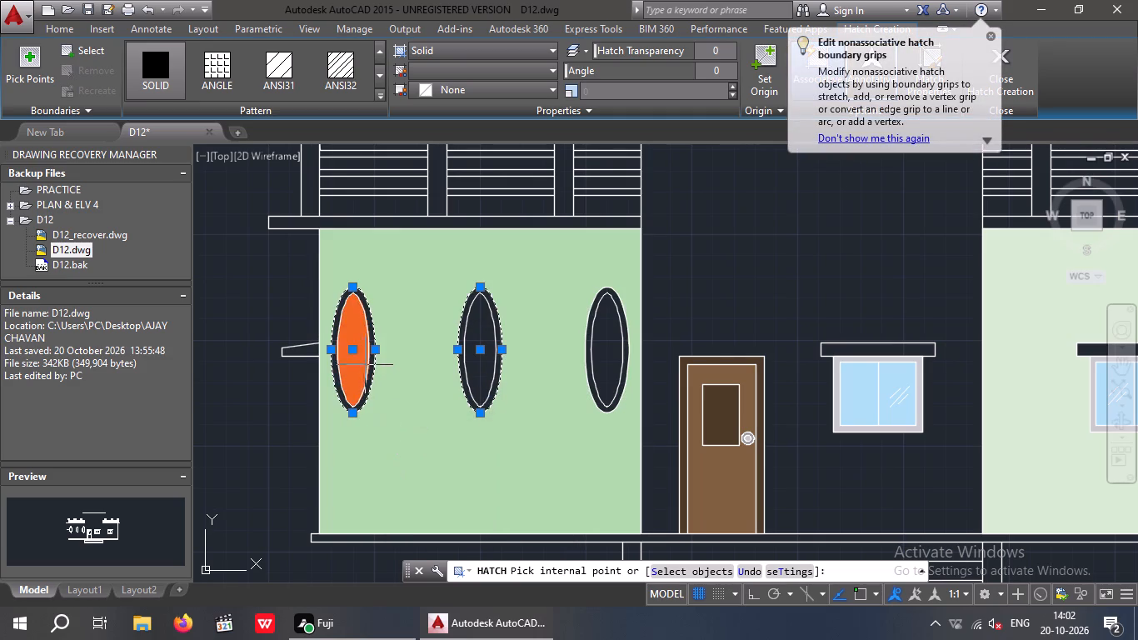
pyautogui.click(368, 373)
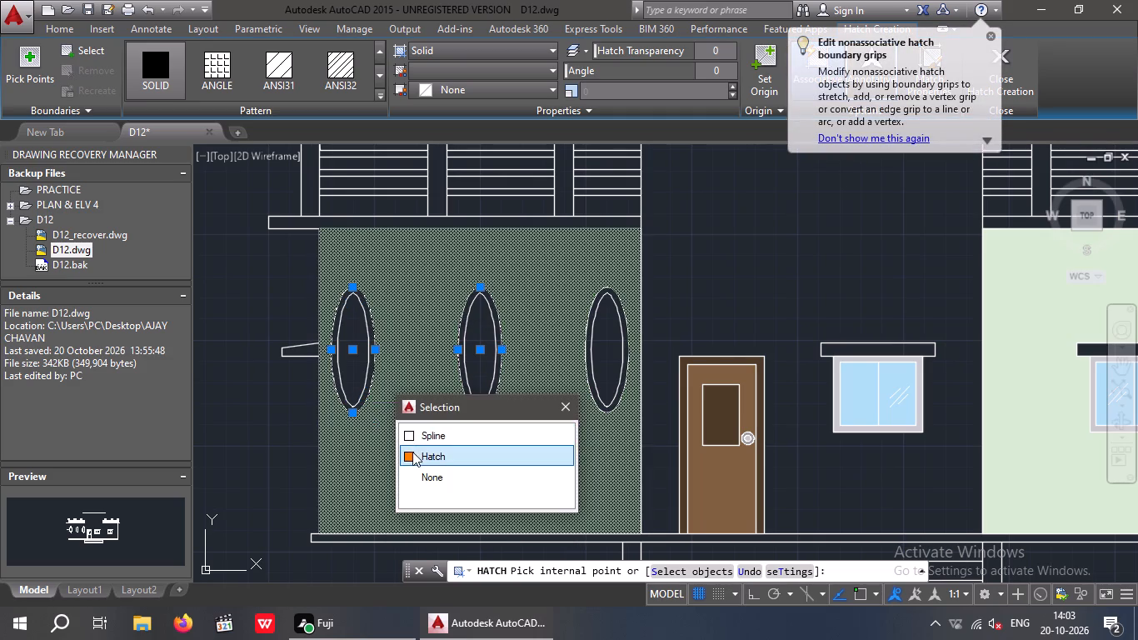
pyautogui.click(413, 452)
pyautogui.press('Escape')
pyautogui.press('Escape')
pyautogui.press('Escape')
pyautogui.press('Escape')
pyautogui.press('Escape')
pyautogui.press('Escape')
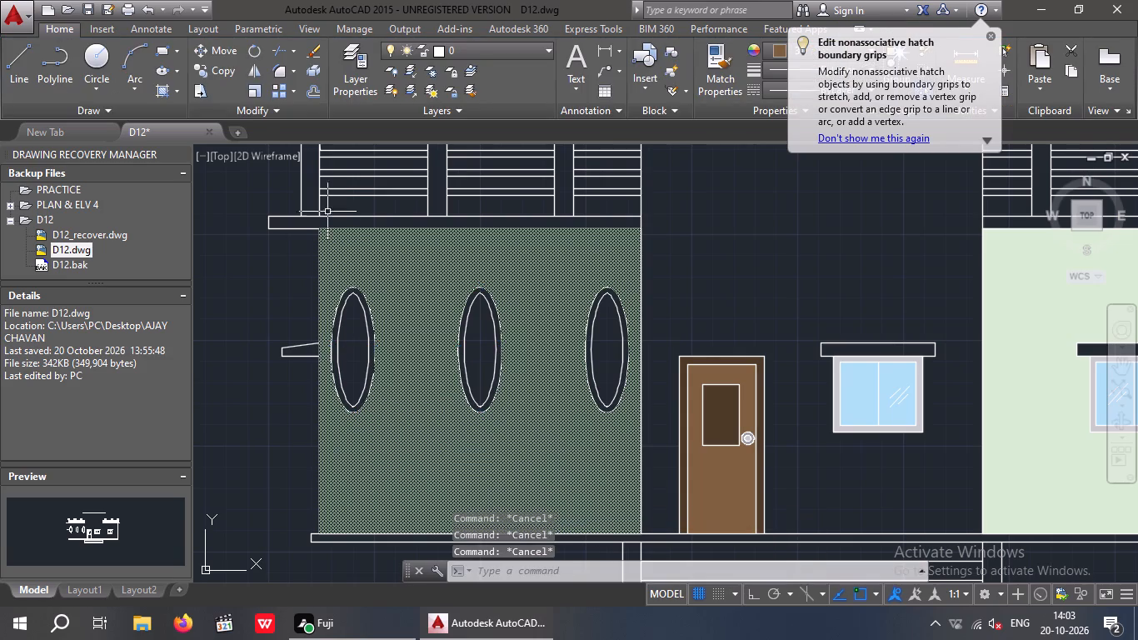
# Fill the ring-shaped frames of the left wing's three oval windows with one solid hatch in orange 242,103,34.
pyautogui.click(166, 94)
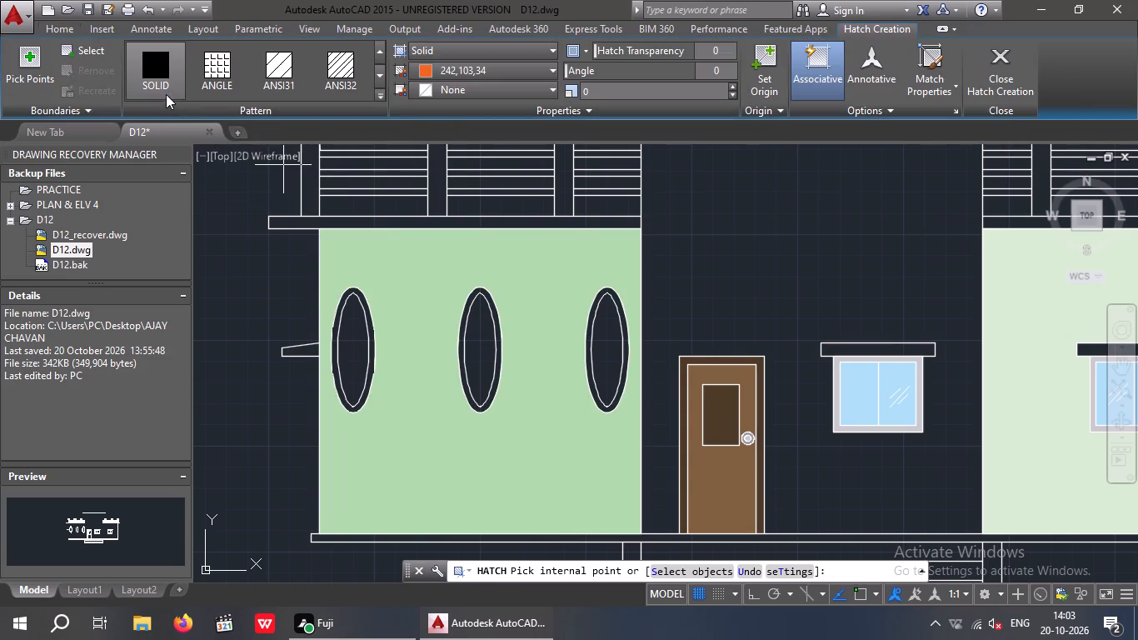
pyautogui.click(350, 291)
pyautogui.click(480, 288)
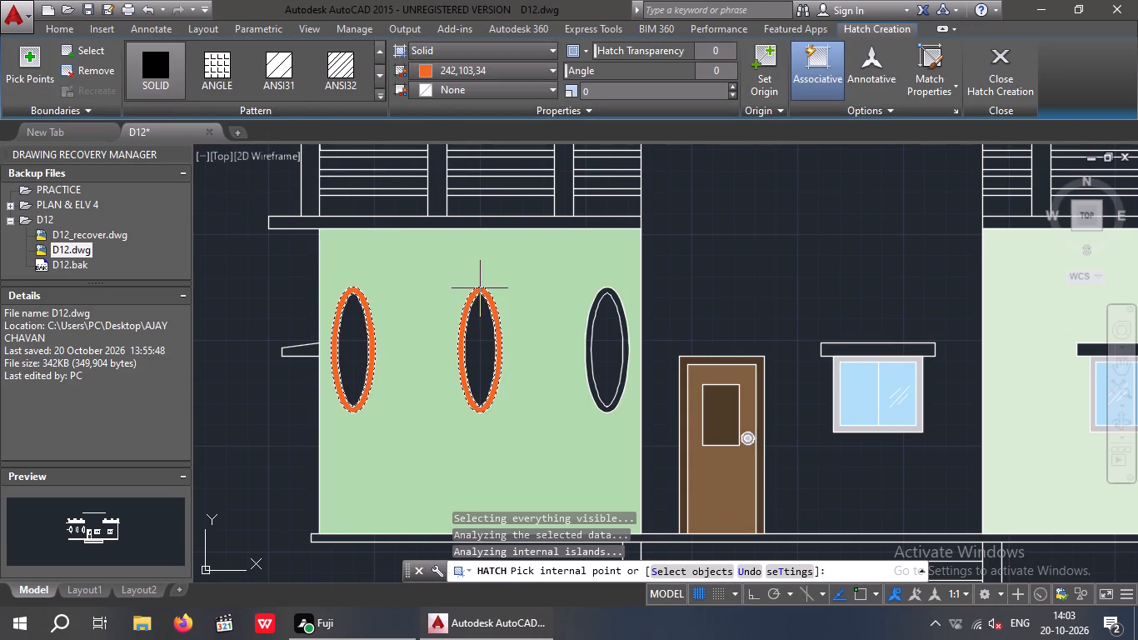
pyautogui.click(607, 287)
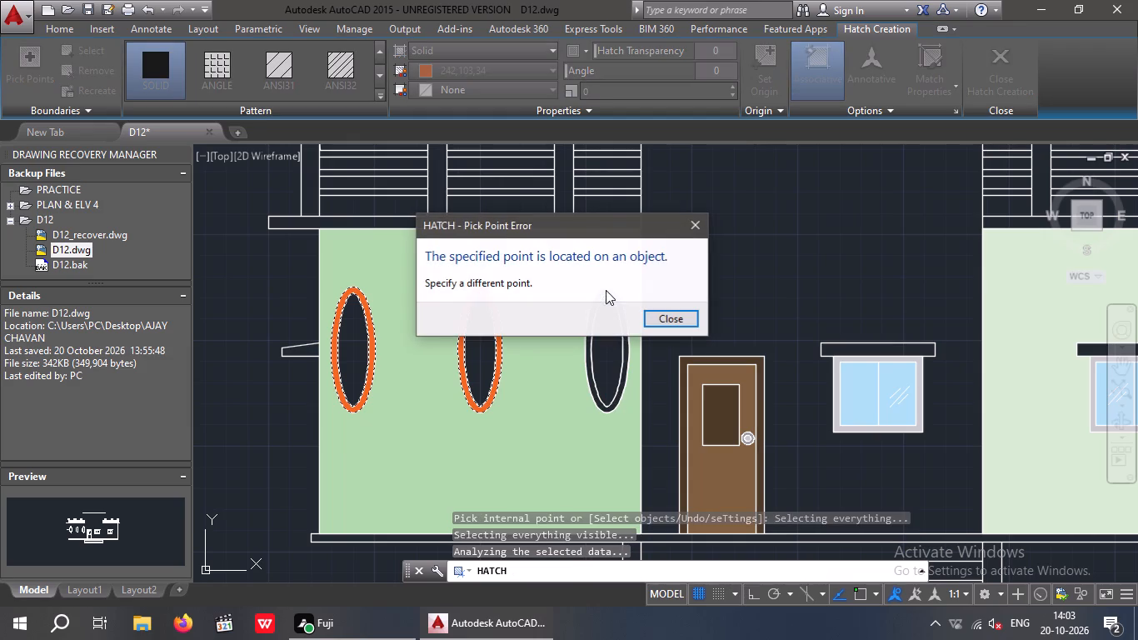
pyautogui.click(692, 223)
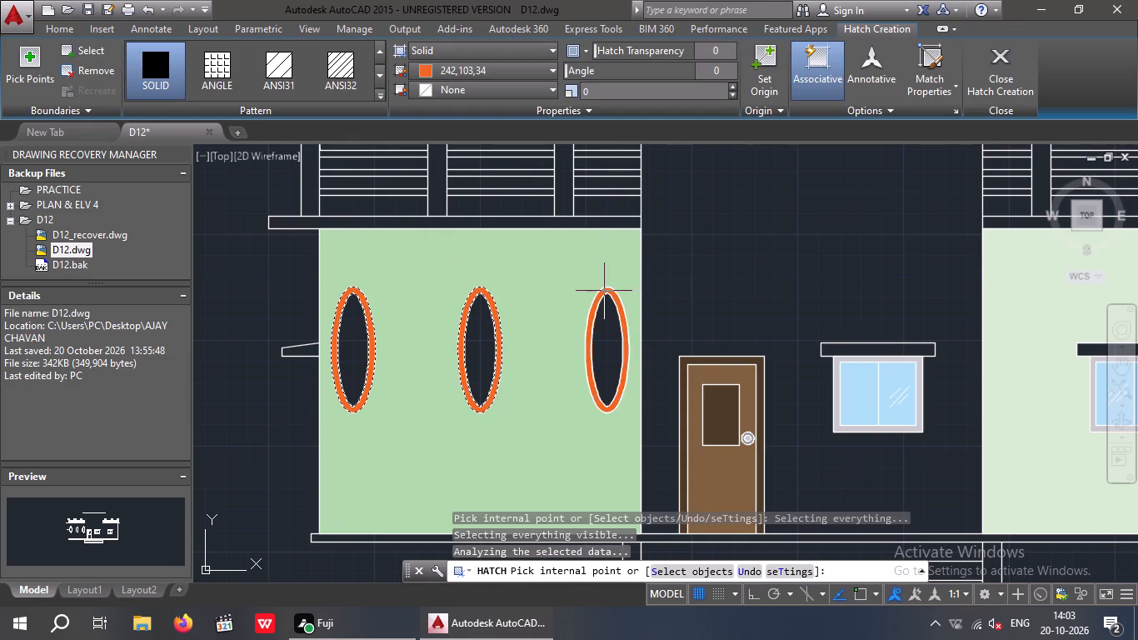
pyautogui.click(605, 290)
pyautogui.press('Escape')
pyautogui.scroll(-2, 479, 256)
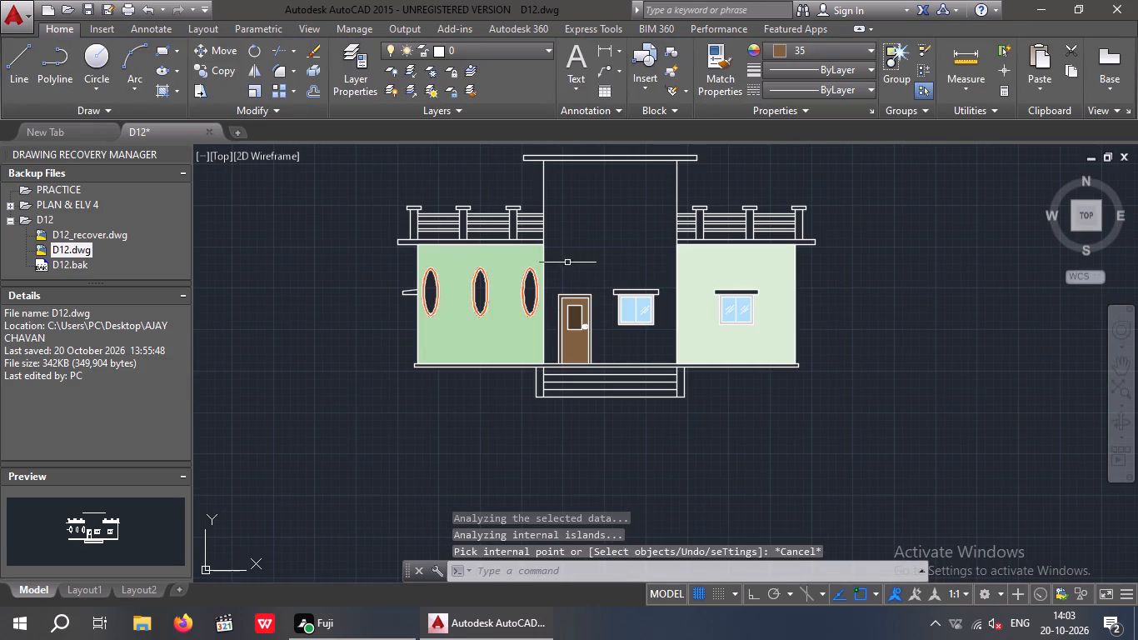
pyautogui.press('Escape')
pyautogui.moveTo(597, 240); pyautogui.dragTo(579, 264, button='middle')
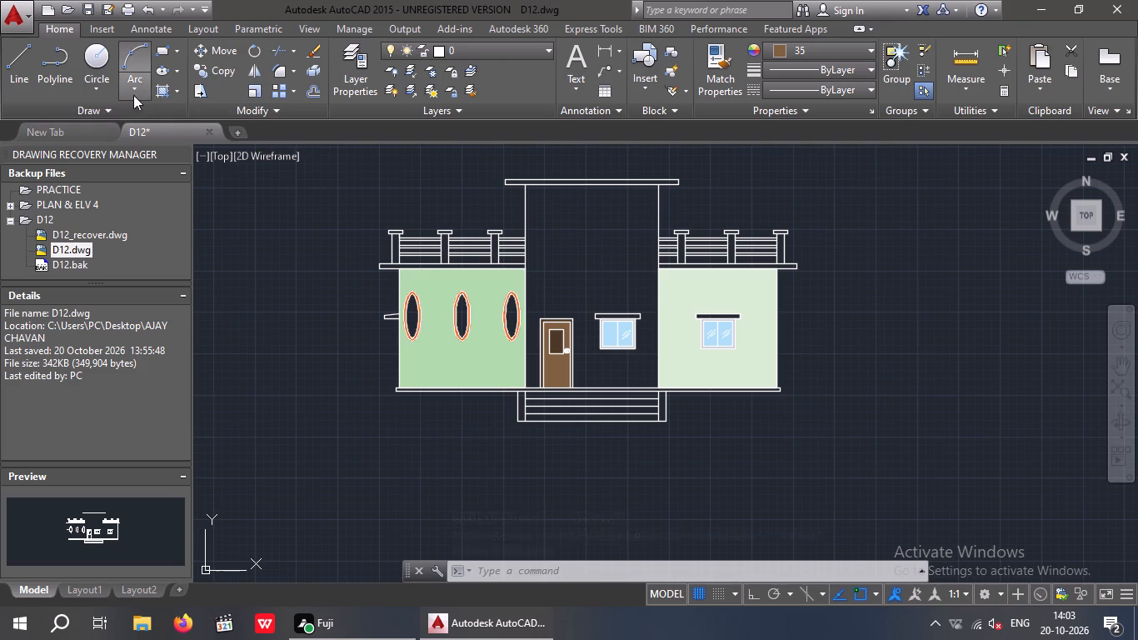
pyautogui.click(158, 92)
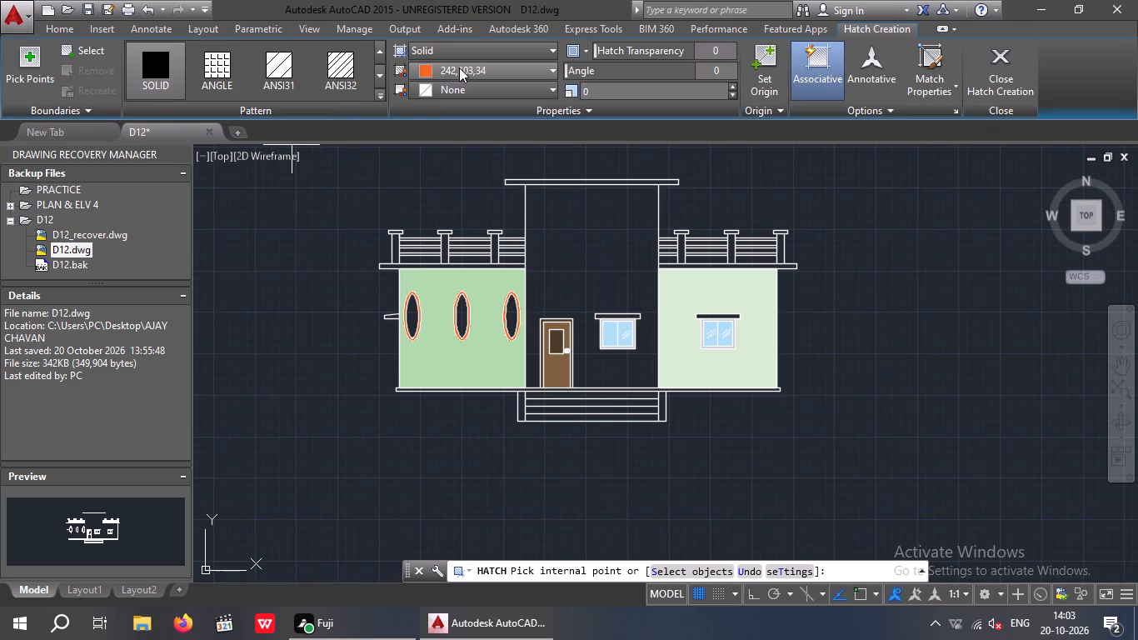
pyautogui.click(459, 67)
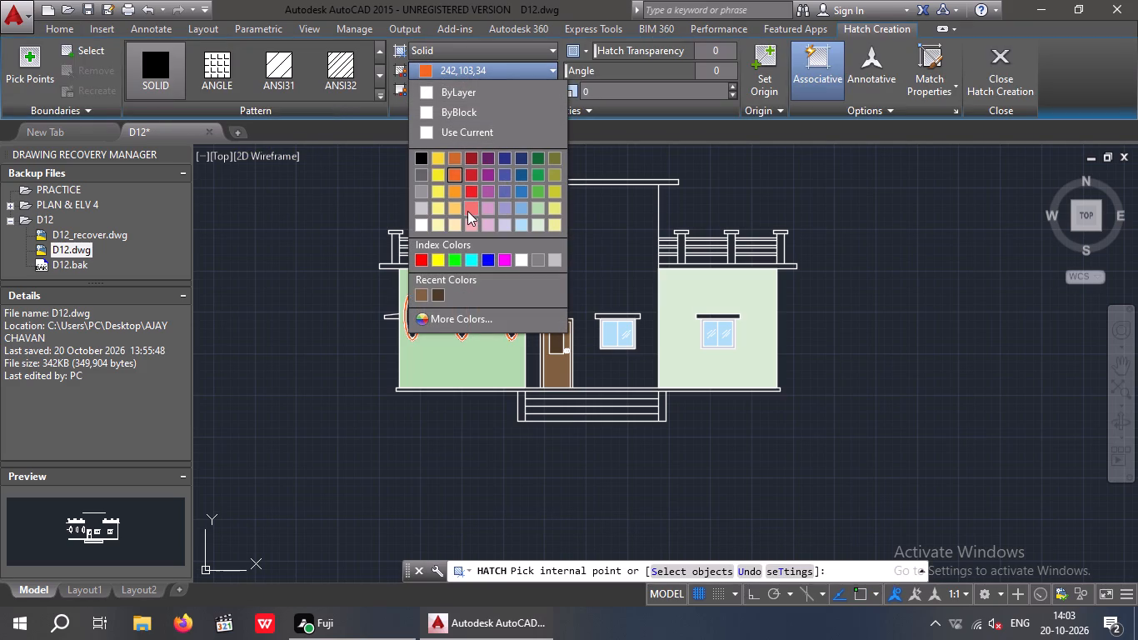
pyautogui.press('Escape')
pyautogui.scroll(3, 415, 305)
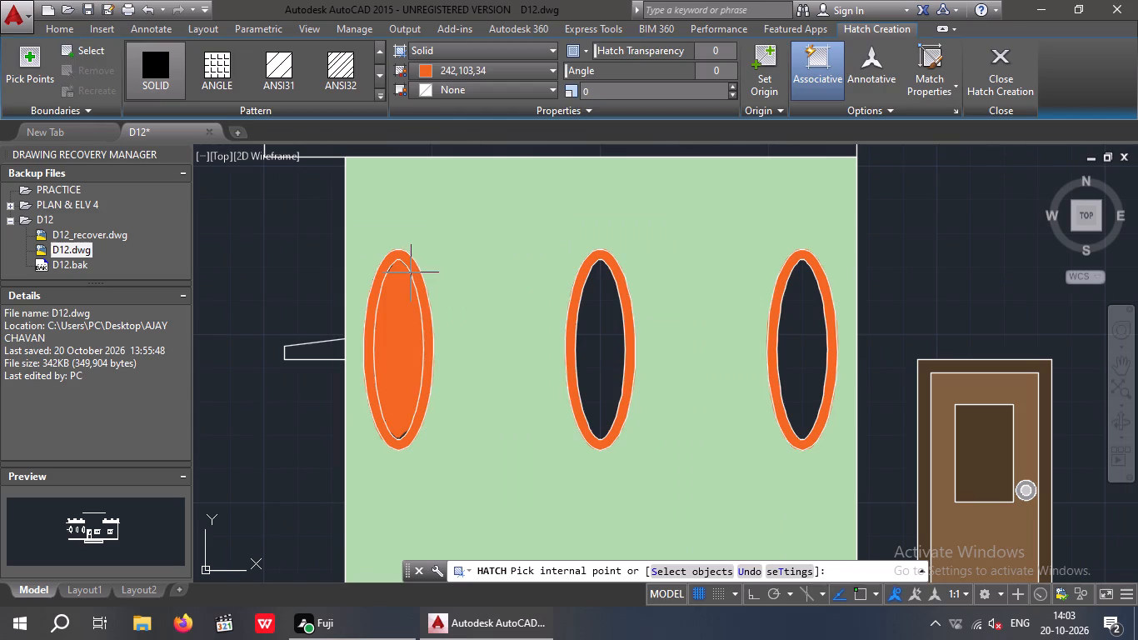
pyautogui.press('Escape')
# Recolour the solid hatch of the three oval window frames to the pinkish red 242,113,114.
pyautogui.click(415, 270)
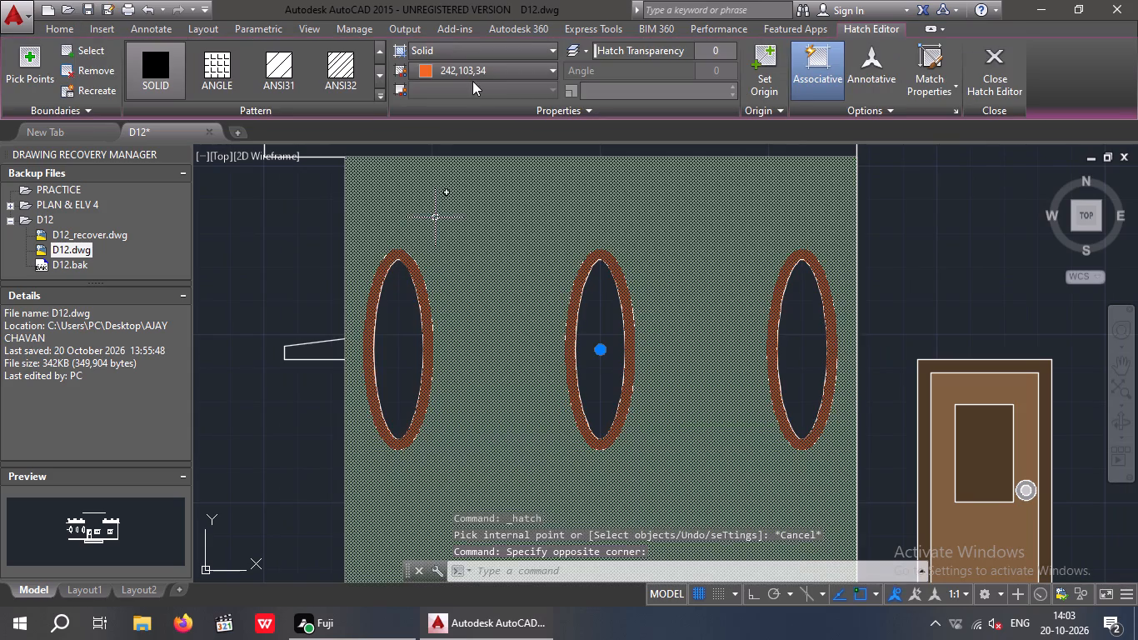
pyautogui.click(472, 73)
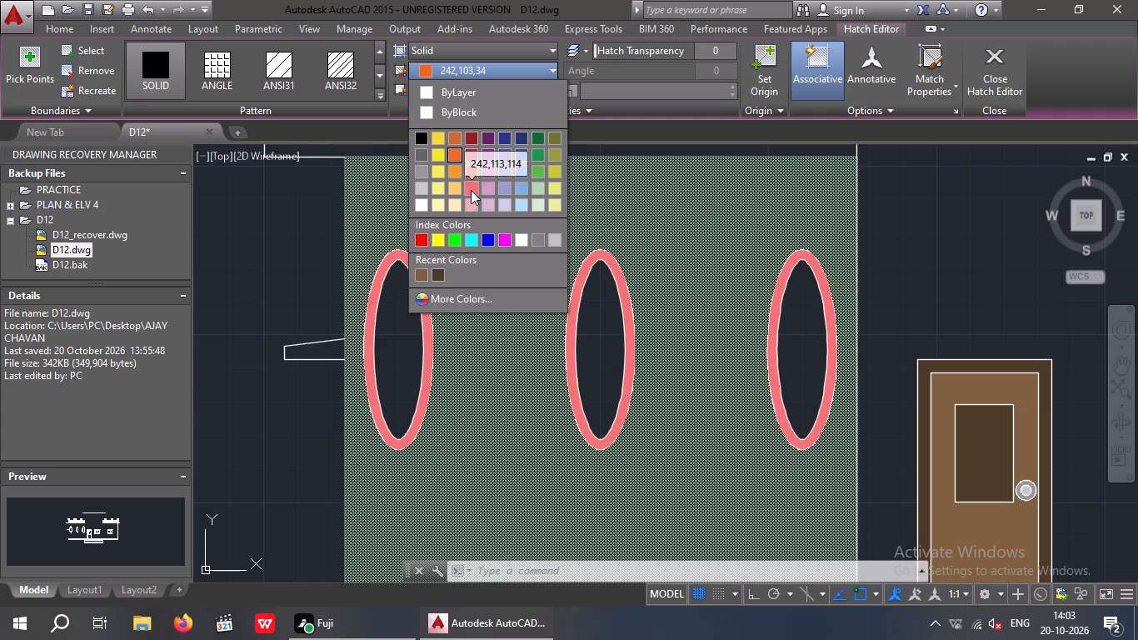
pyautogui.click(471, 189)
pyautogui.press('Escape')
pyautogui.scroll(-2, 423, 277)
pyautogui.press('Escape')
pyautogui.scroll(-1, 359, 348)
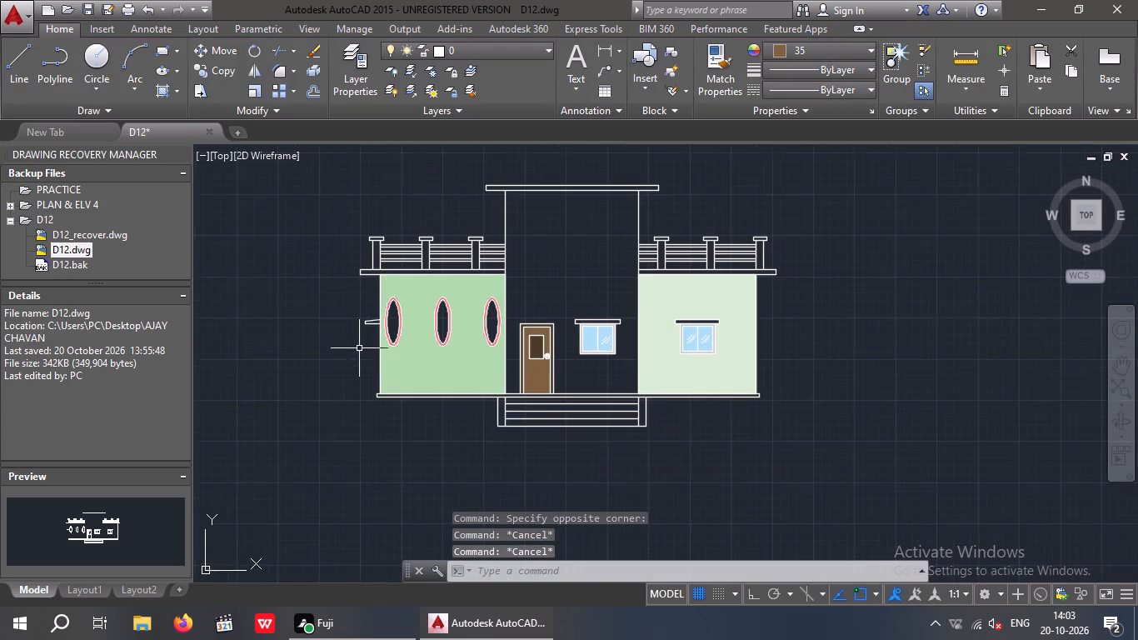
# Set the hatch colour to 152,152,204 and try the AR-BRELM and AR-BRSTD brick patterns for the central wall.
pyautogui.moveTo(353, 398); pyautogui.dragTo(352, 411, button='middle')
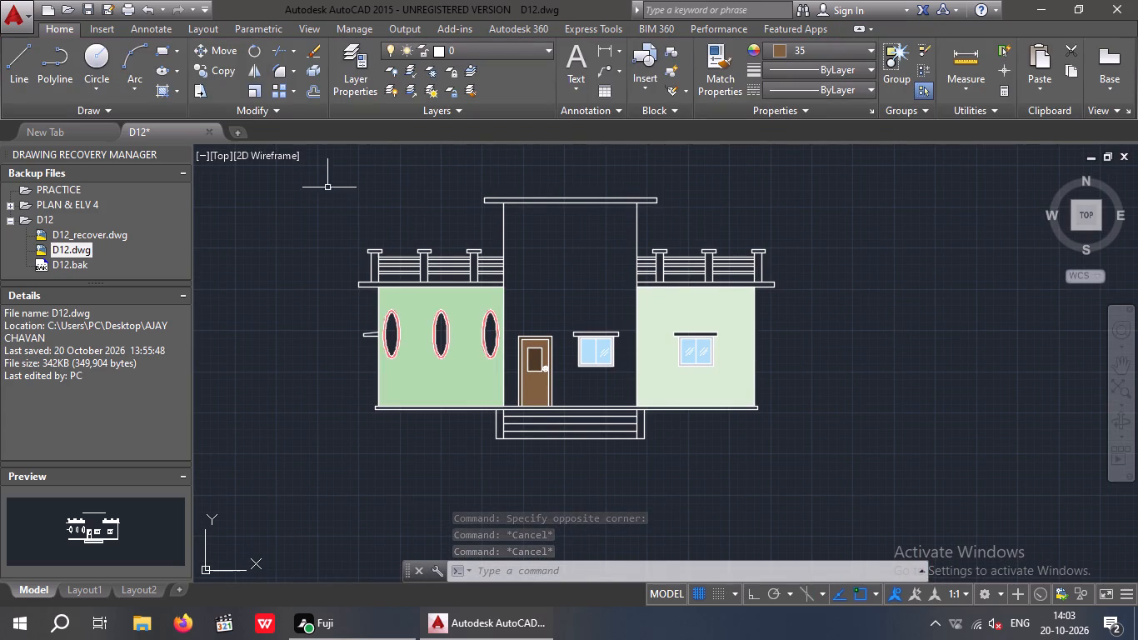
pyautogui.click(162, 93)
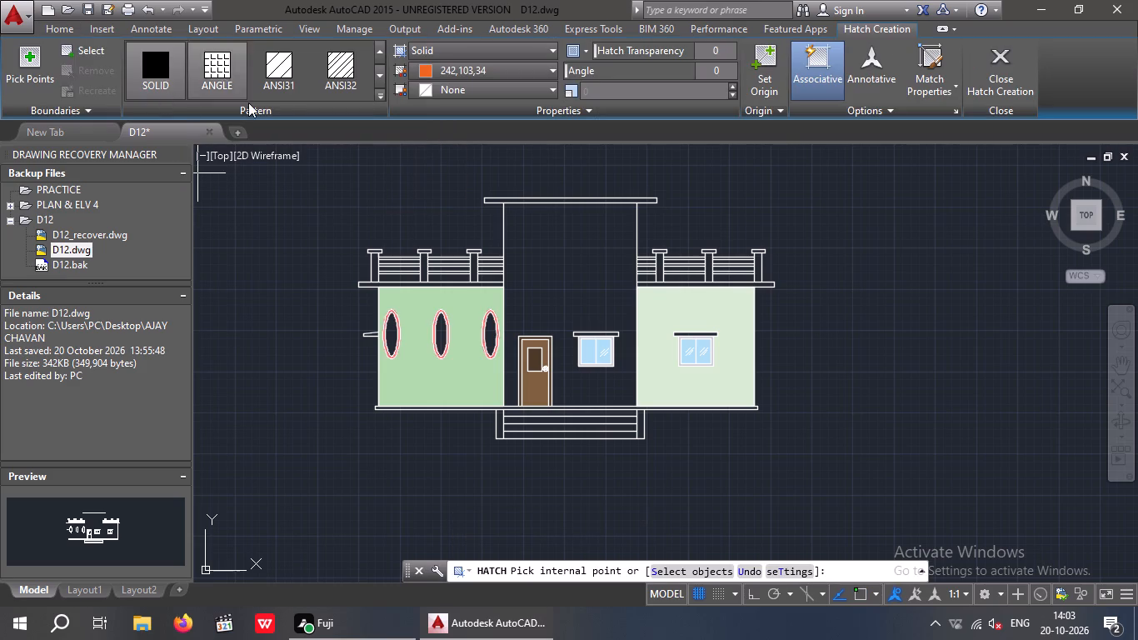
pyautogui.click(381, 98)
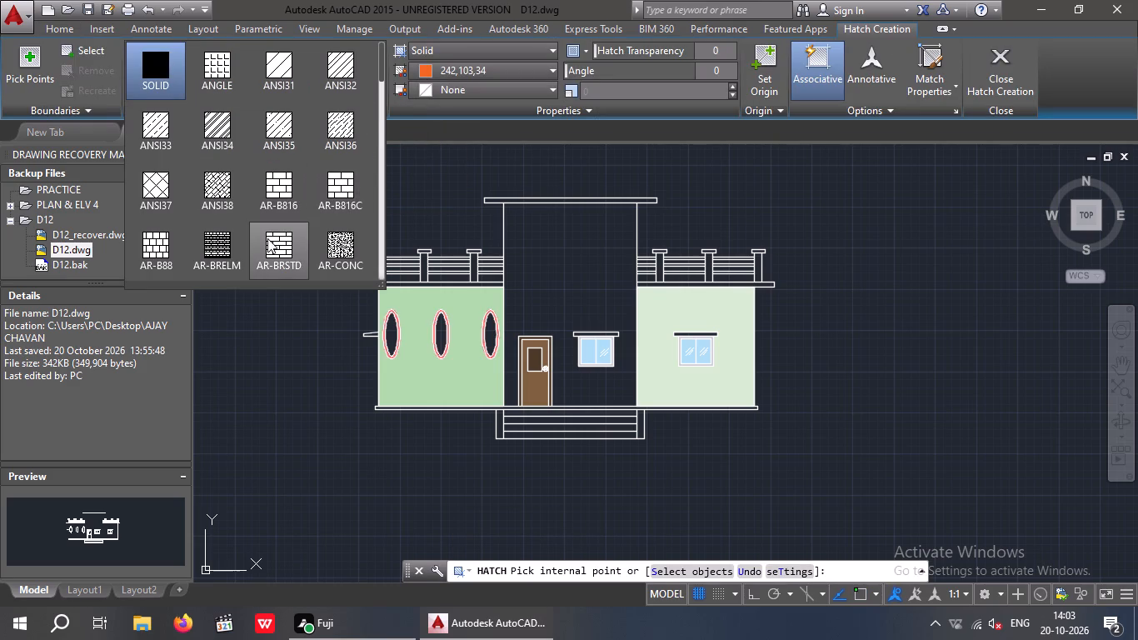
pyautogui.click(212, 240)
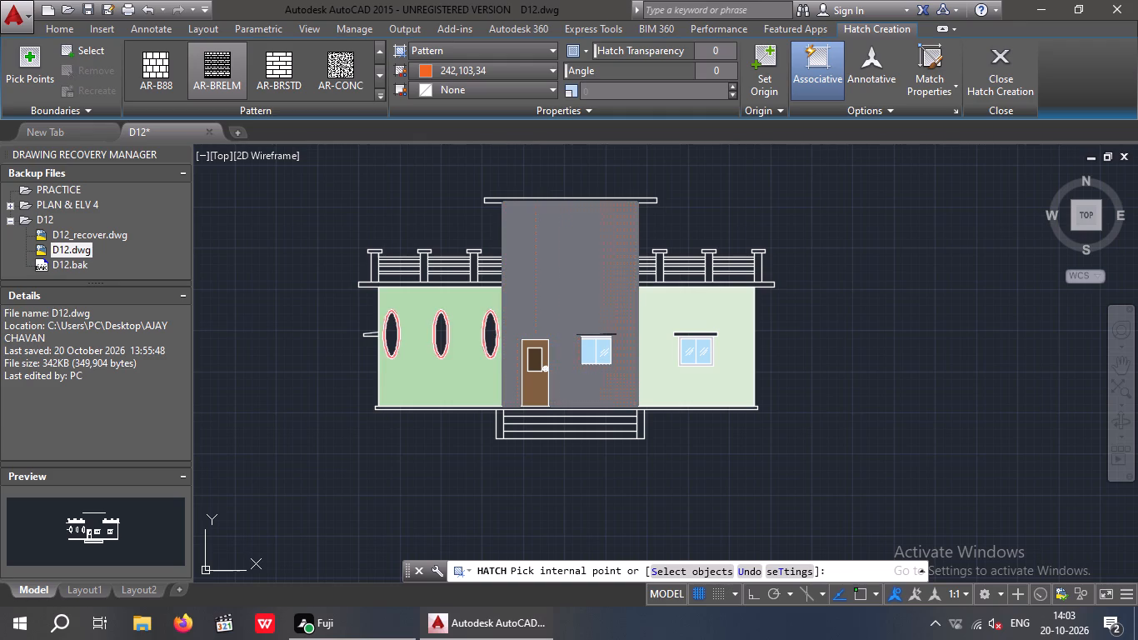
pyautogui.click(497, 70)
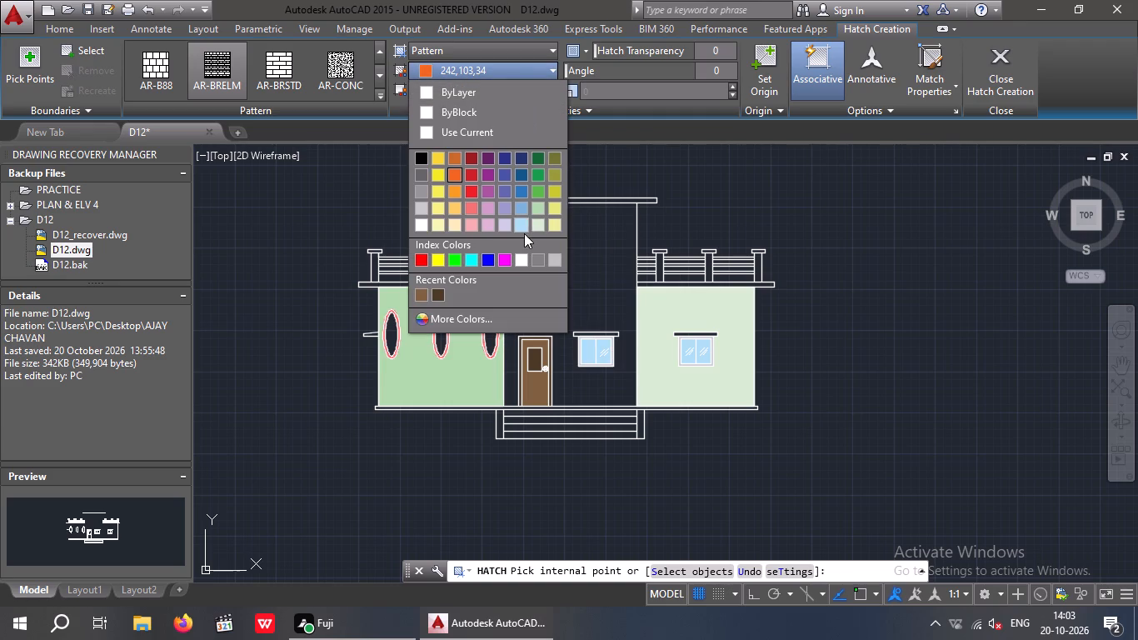
pyautogui.click(506, 209)
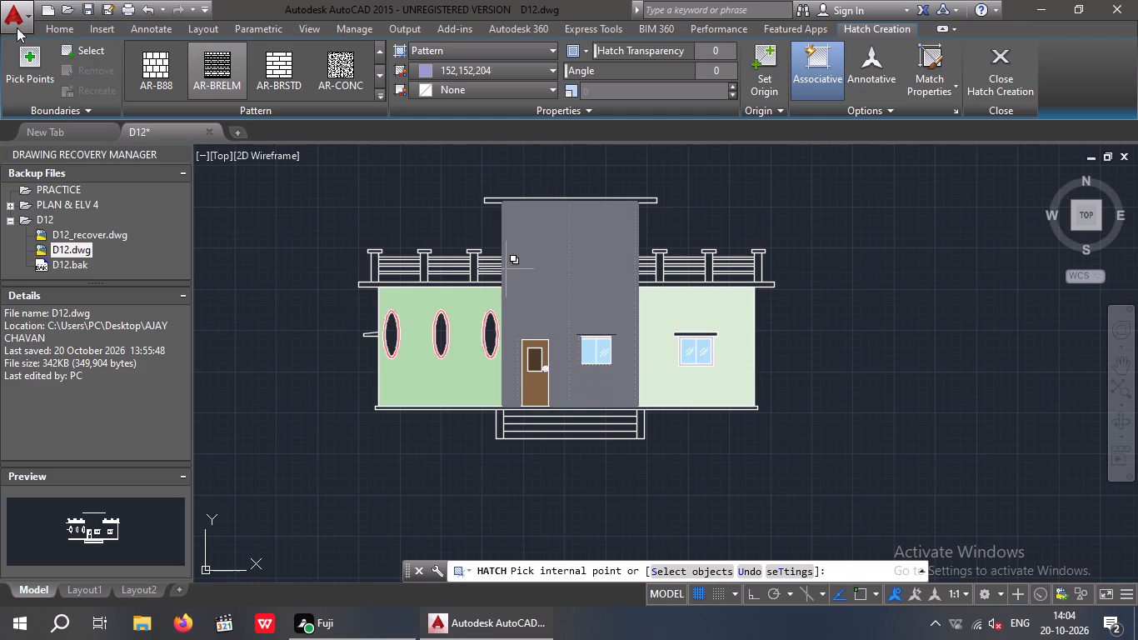
pyautogui.click(269, 77)
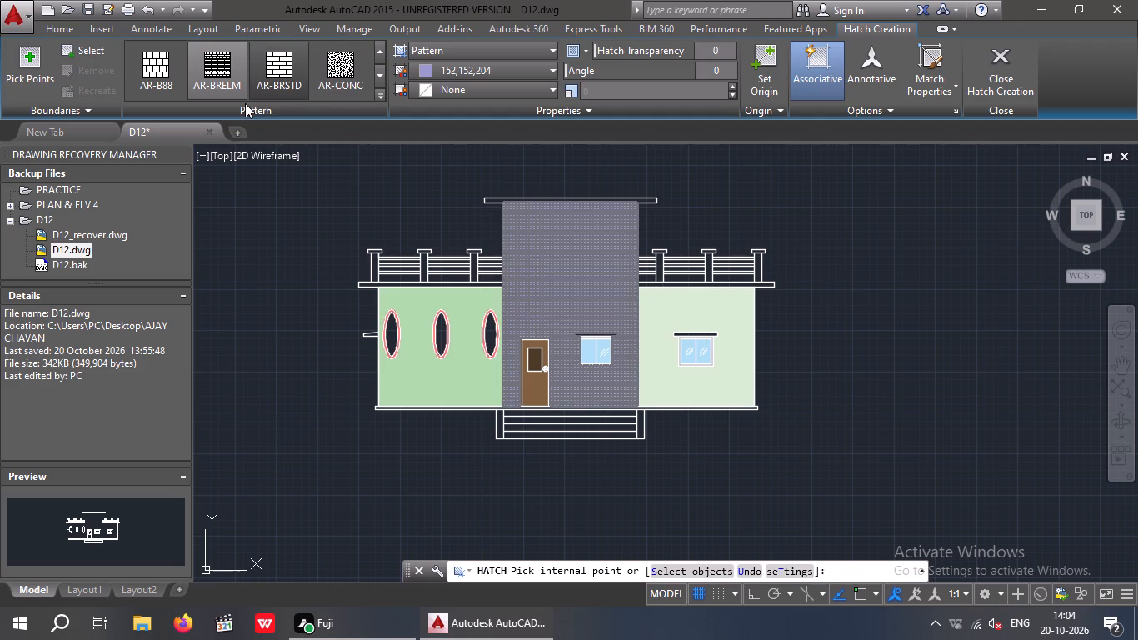
pyautogui.doubleClick(282, 69)
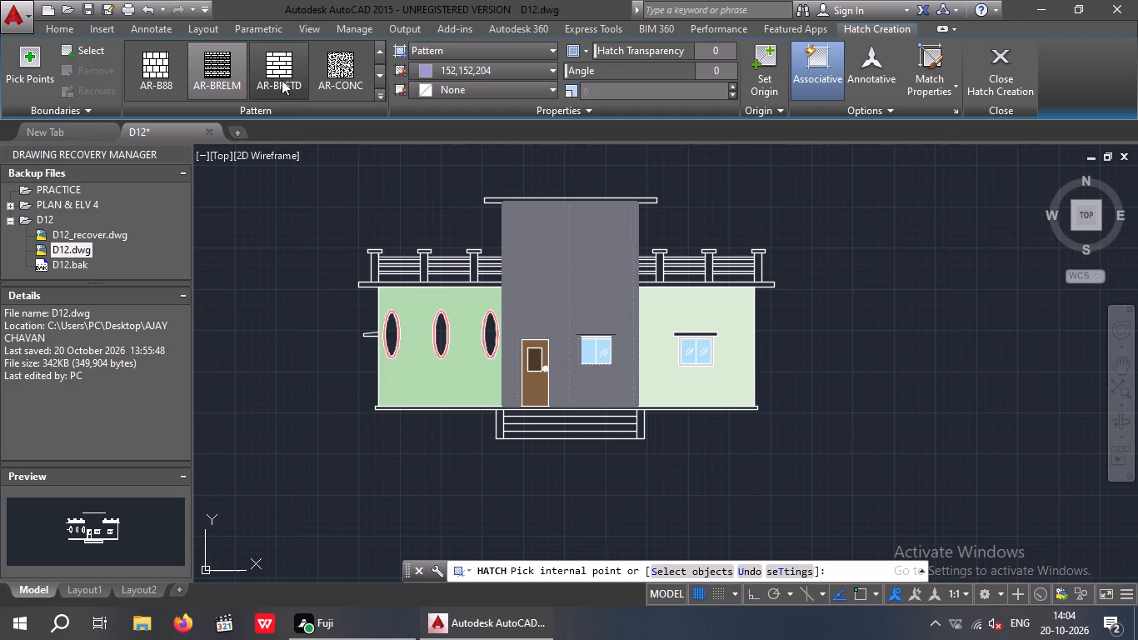
pyautogui.press('Escape')
pyautogui.press('Escape')
pyautogui.press('Escape')
pyautogui.press('Escape')
pyautogui.press('Escape')
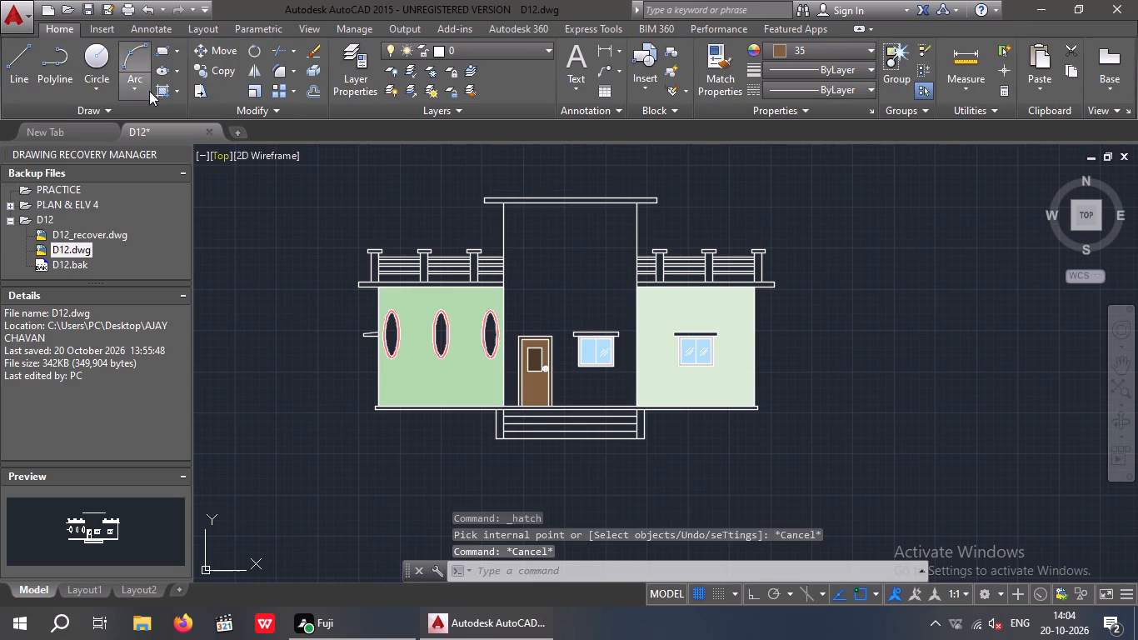
# Save the drawing.
pyautogui.click(157, 91)
pyautogui.hotkey('ctrl', 's')
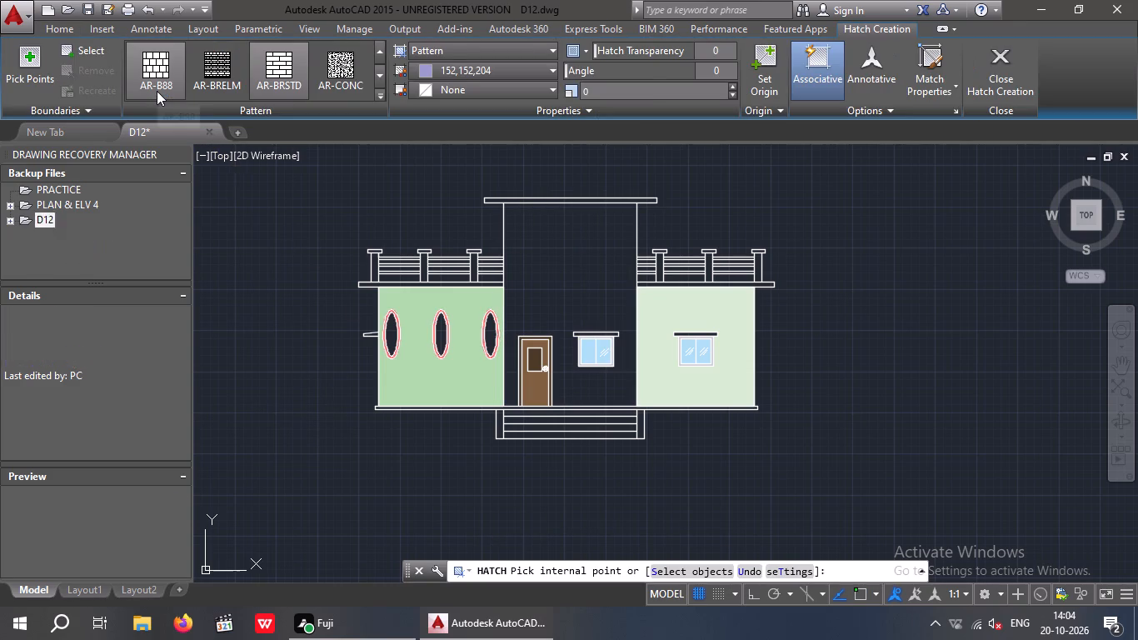
pyautogui.hotkey('ctrl', 's')
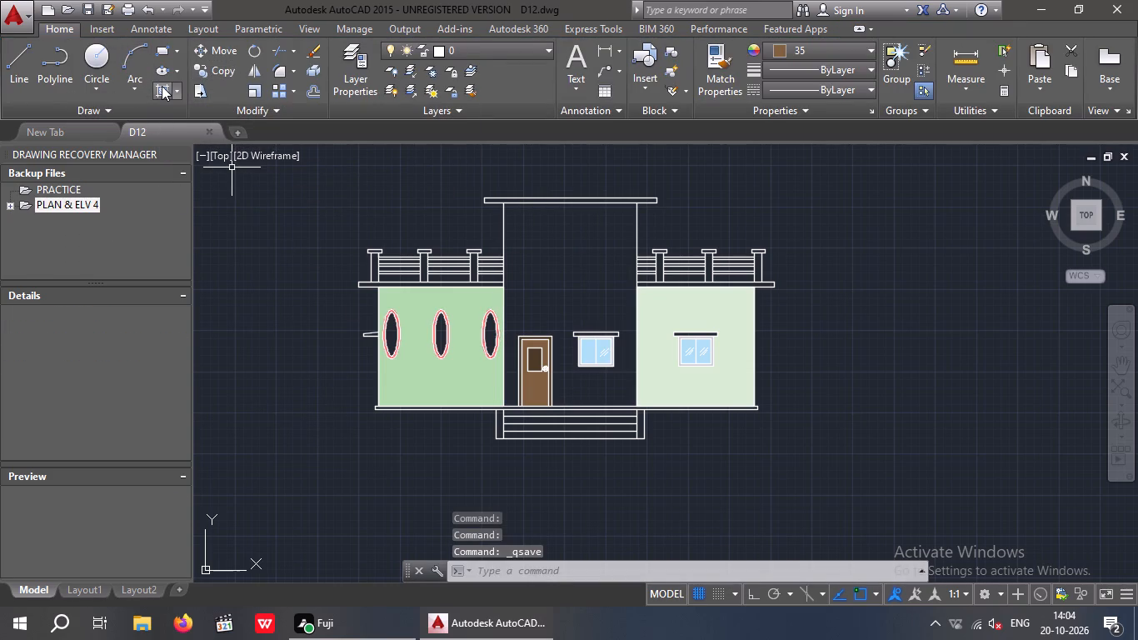
# Hatch the central wall around the door and window with the AR-HBONE herringbone pattern in colour 152,152,204.
pyautogui.click(162, 85)
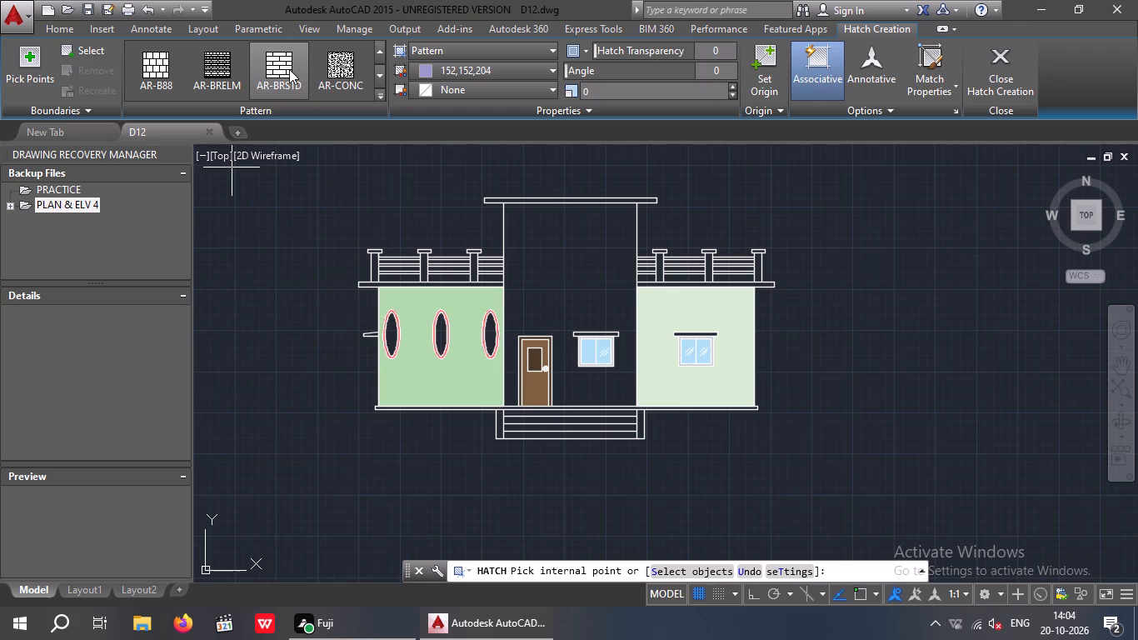
pyautogui.scroll(2, 289, 69)
pyautogui.scroll(-3, 288, 74)
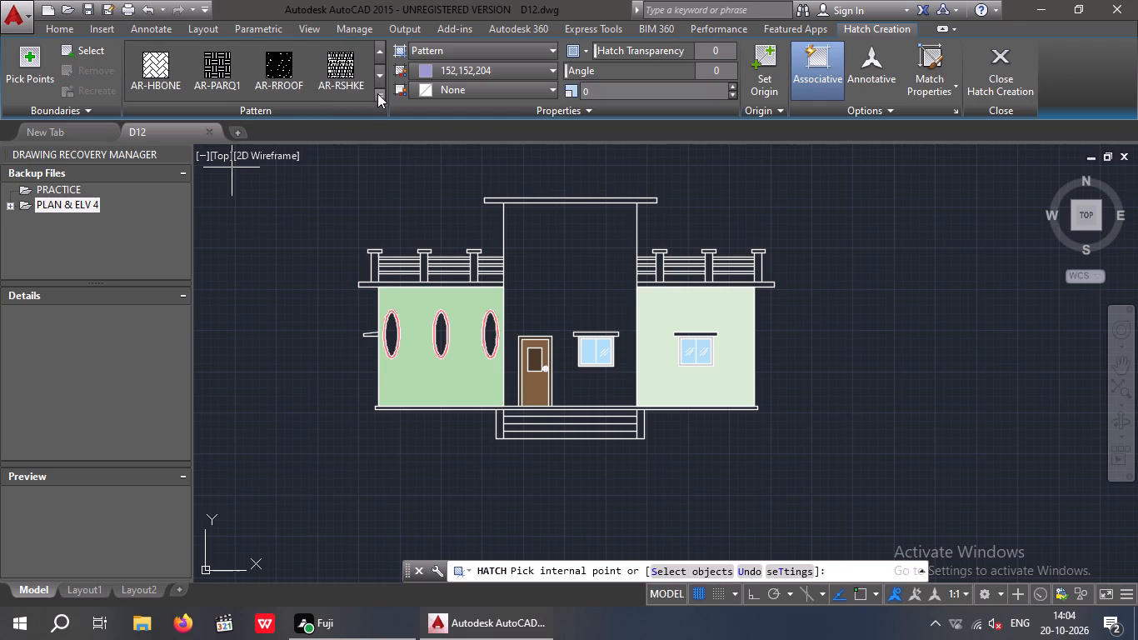
pyautogui.click(377, 93)
pyautogui.scroll(-1, 249, 213)
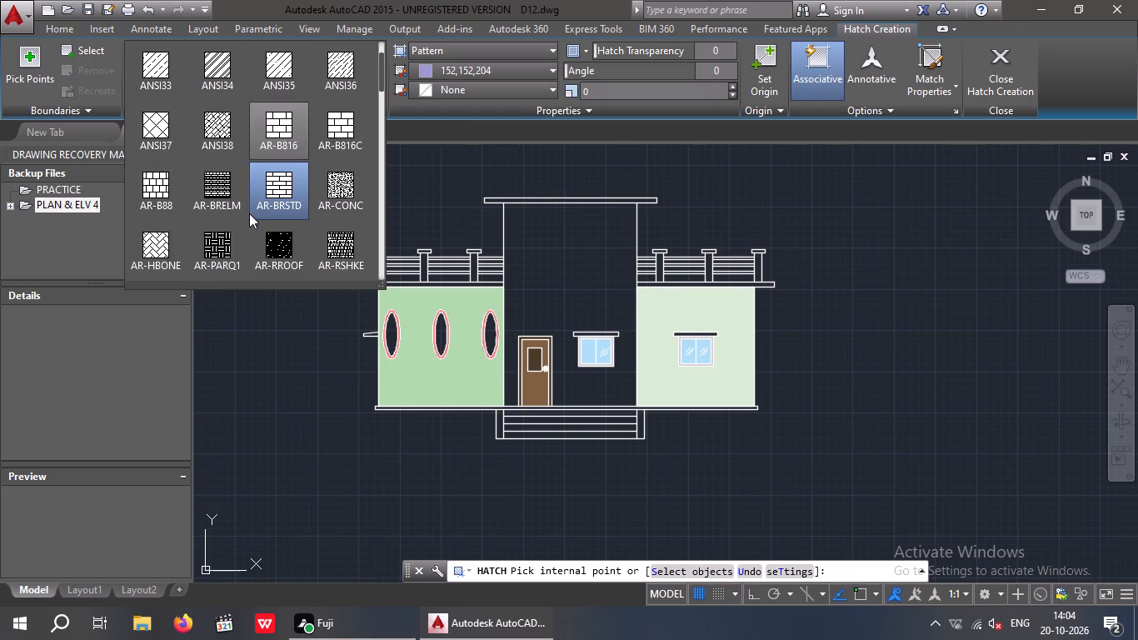
pyautogui.scroll(-1, 161, 237)
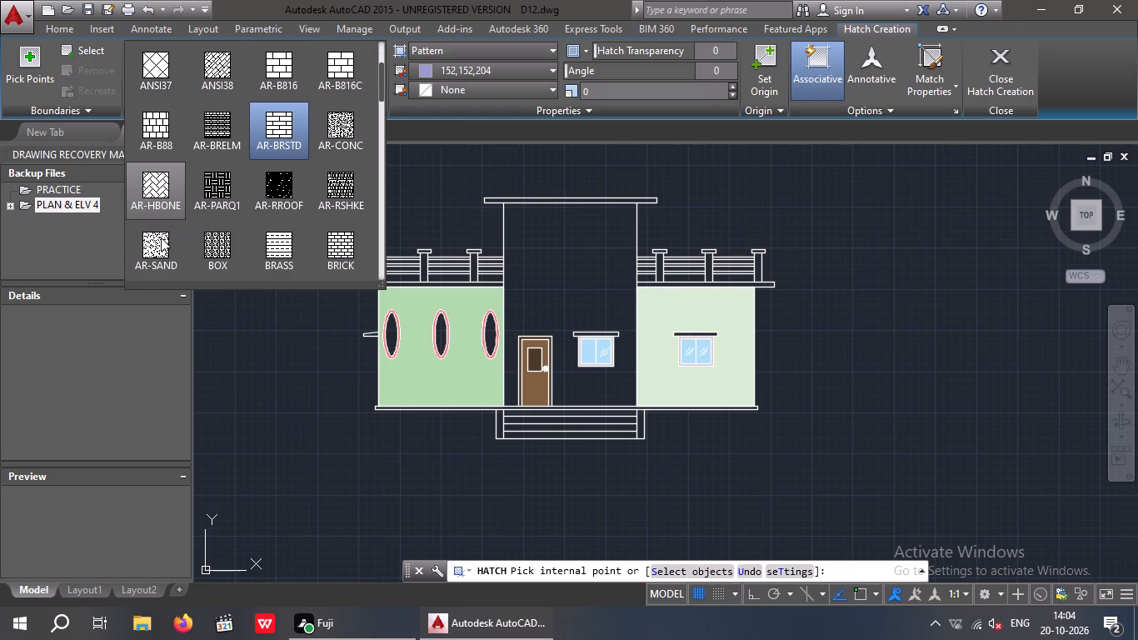
pyautogui.click(152, 183)
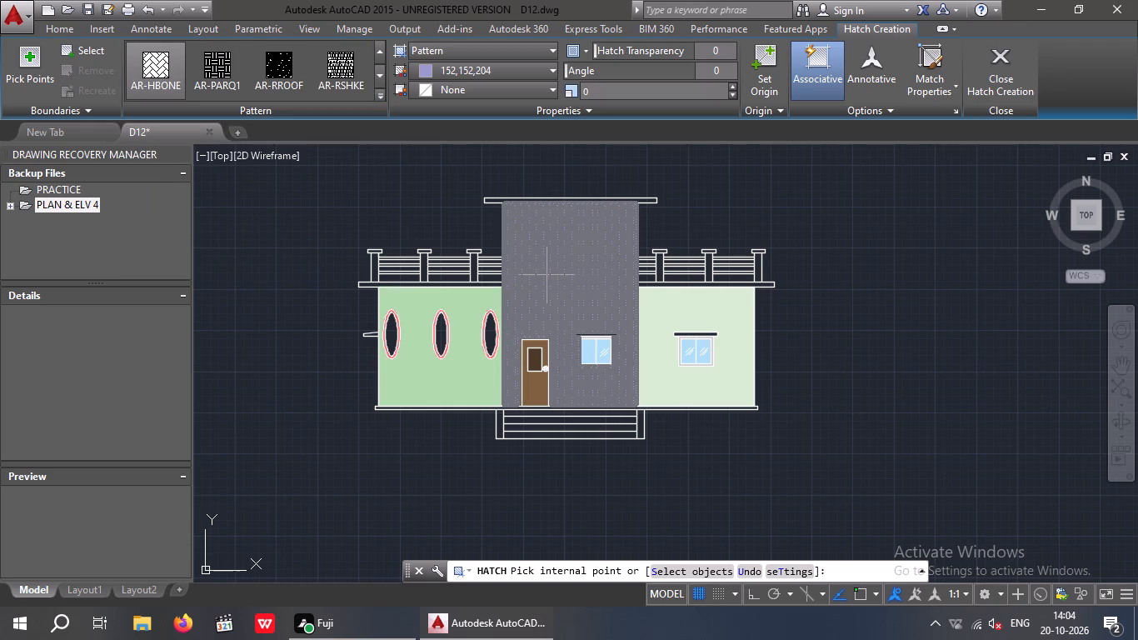
pyautogui.click(553, 271)
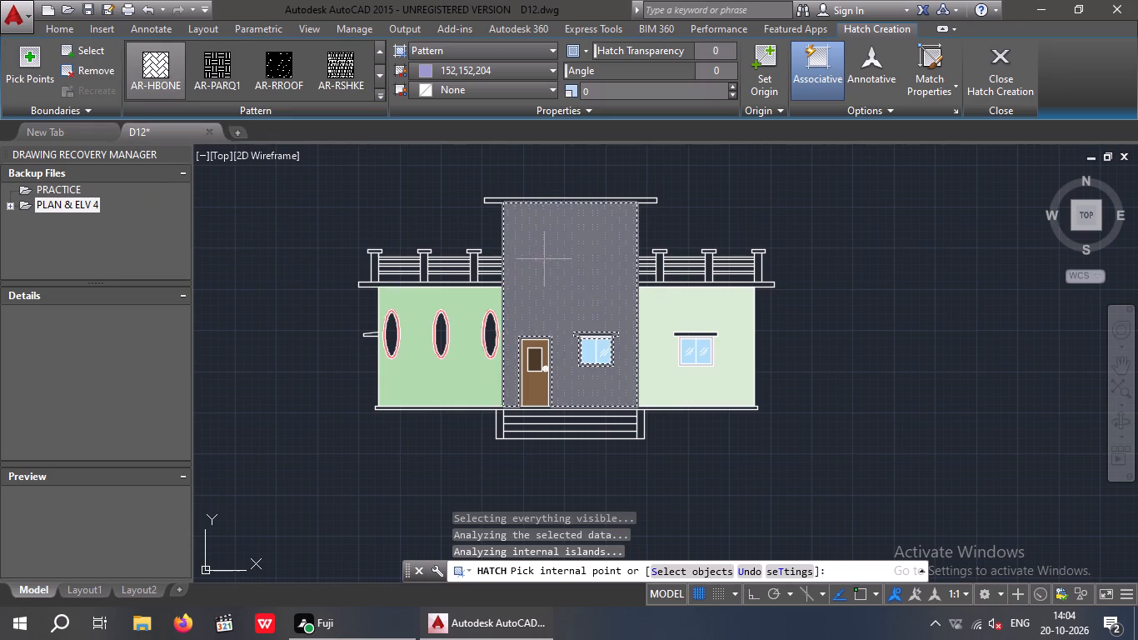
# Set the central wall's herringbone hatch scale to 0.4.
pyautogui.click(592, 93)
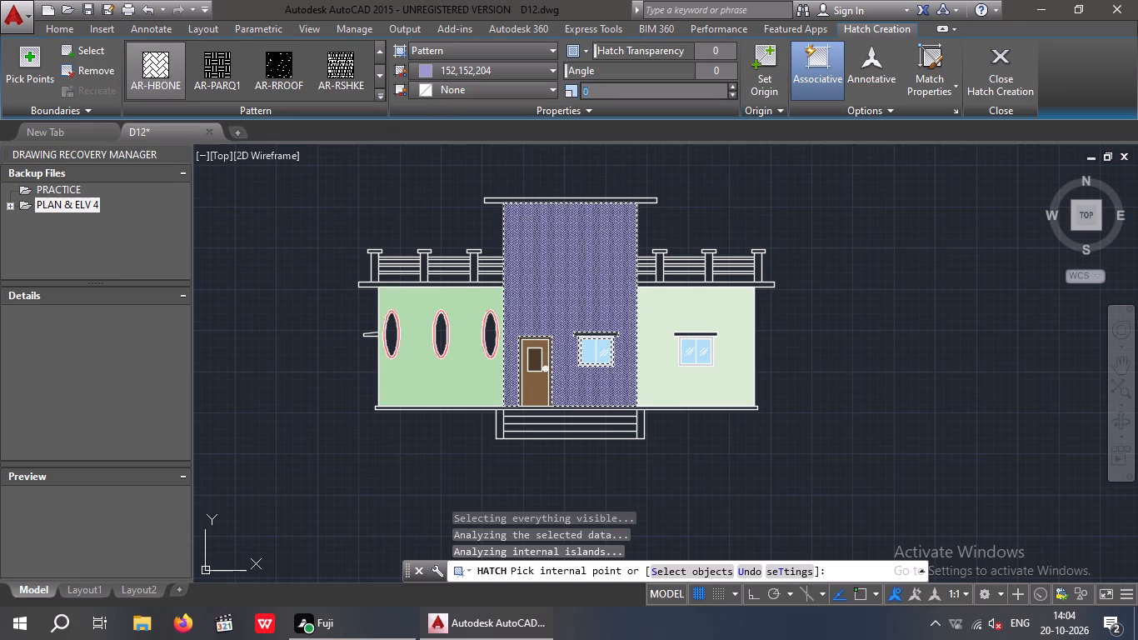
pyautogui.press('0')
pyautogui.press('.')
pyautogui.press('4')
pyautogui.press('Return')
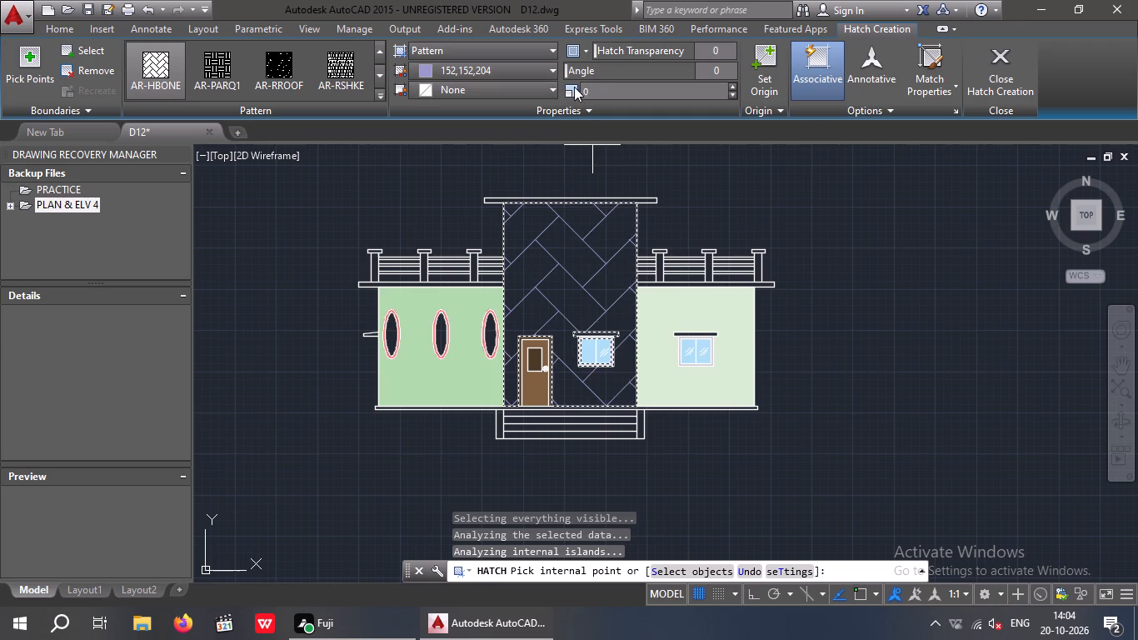
# Set the central wall's herringbone hatch scale to 0.04 and finish the hatch.
pyautogui.click(587, 86)
pyautogui.write('0.04')
pyautogui.press('Return')
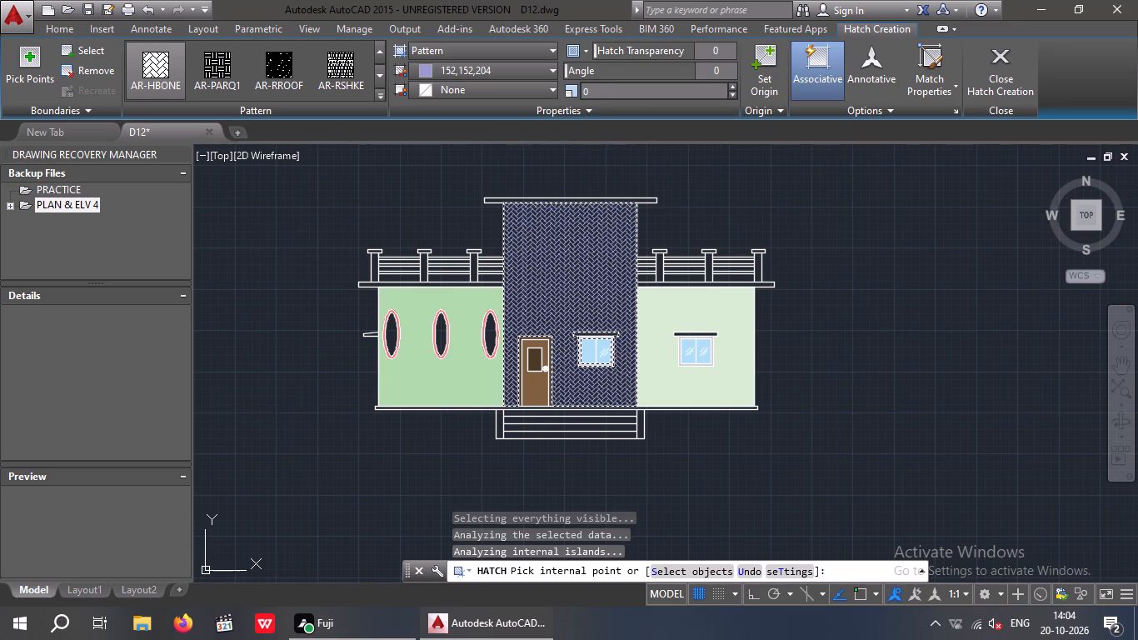
pyautogui.click(393, 180)
pyautogui.press('Escape')
pyautogui.press('Escape')
pyautogui.press('Escape')
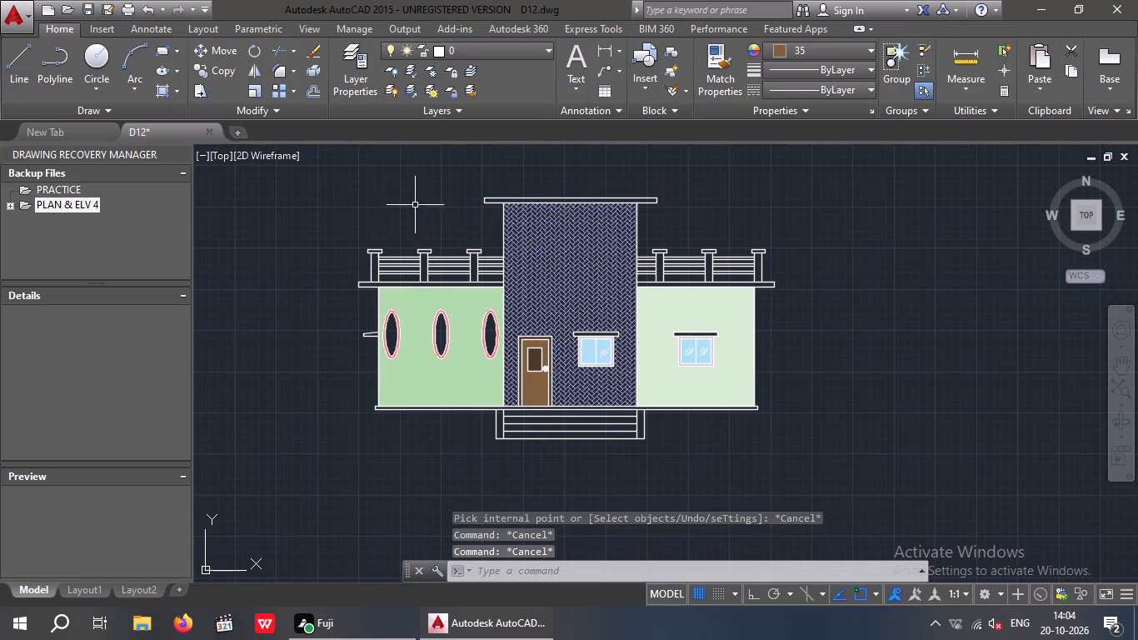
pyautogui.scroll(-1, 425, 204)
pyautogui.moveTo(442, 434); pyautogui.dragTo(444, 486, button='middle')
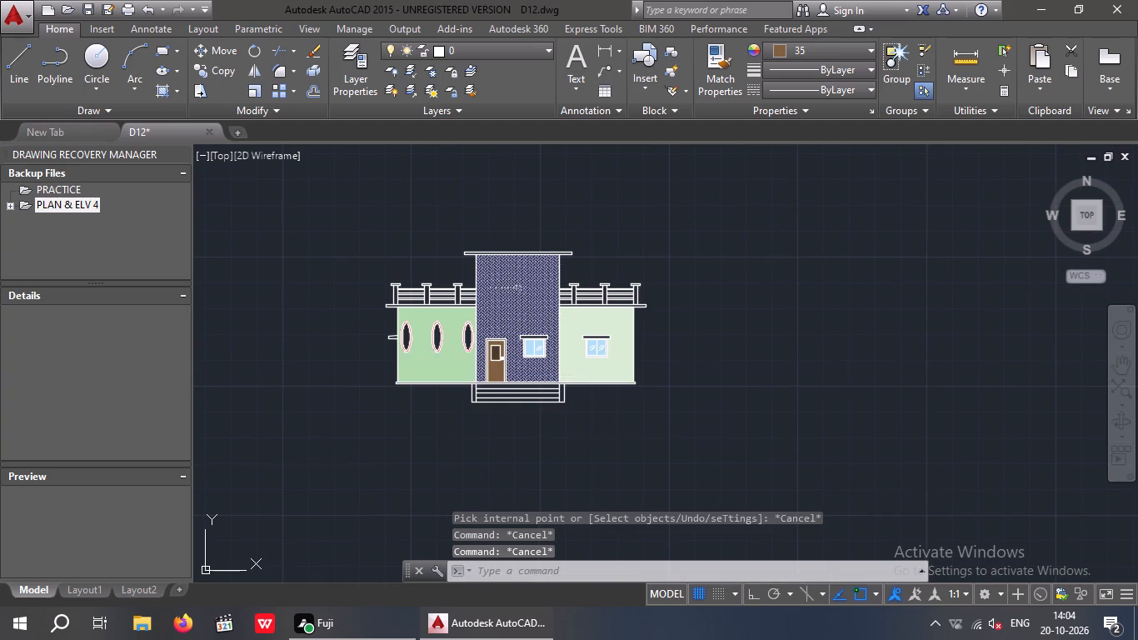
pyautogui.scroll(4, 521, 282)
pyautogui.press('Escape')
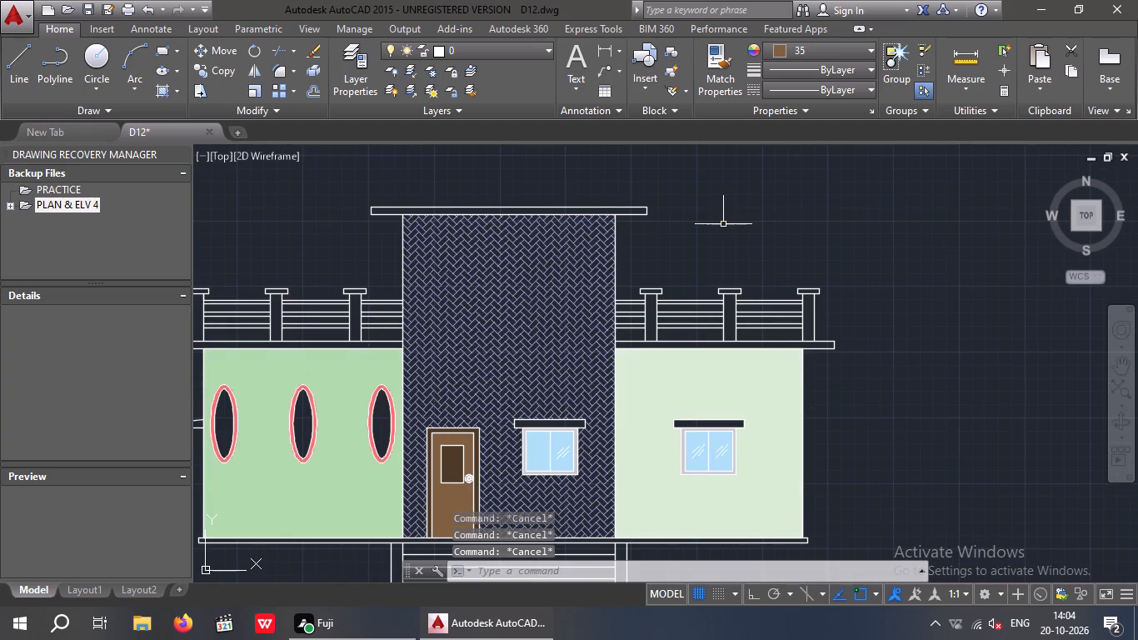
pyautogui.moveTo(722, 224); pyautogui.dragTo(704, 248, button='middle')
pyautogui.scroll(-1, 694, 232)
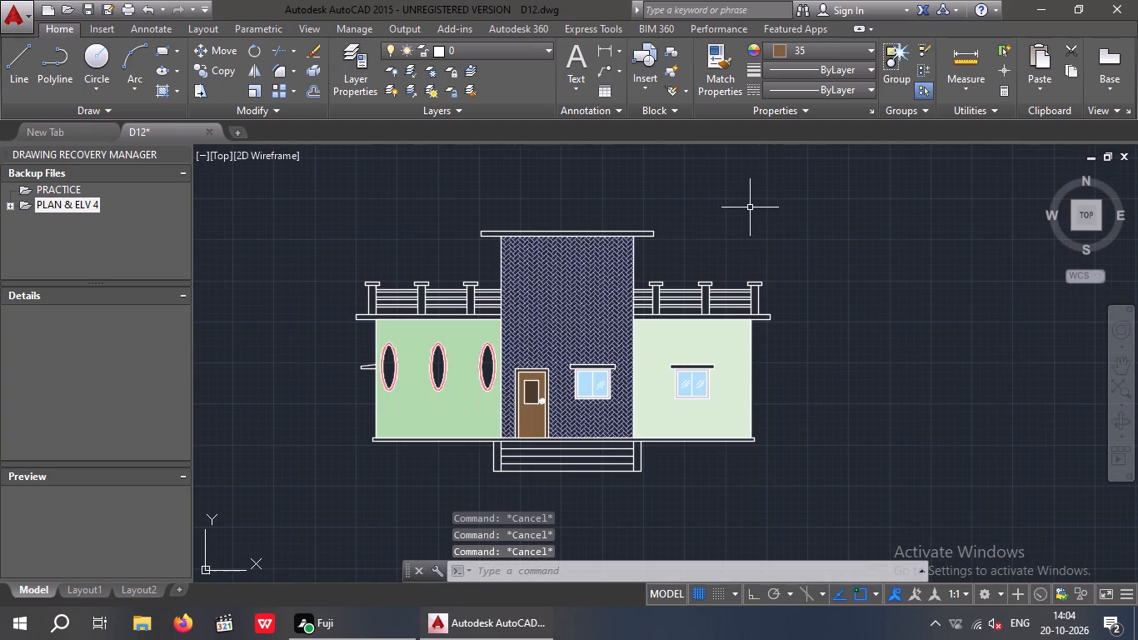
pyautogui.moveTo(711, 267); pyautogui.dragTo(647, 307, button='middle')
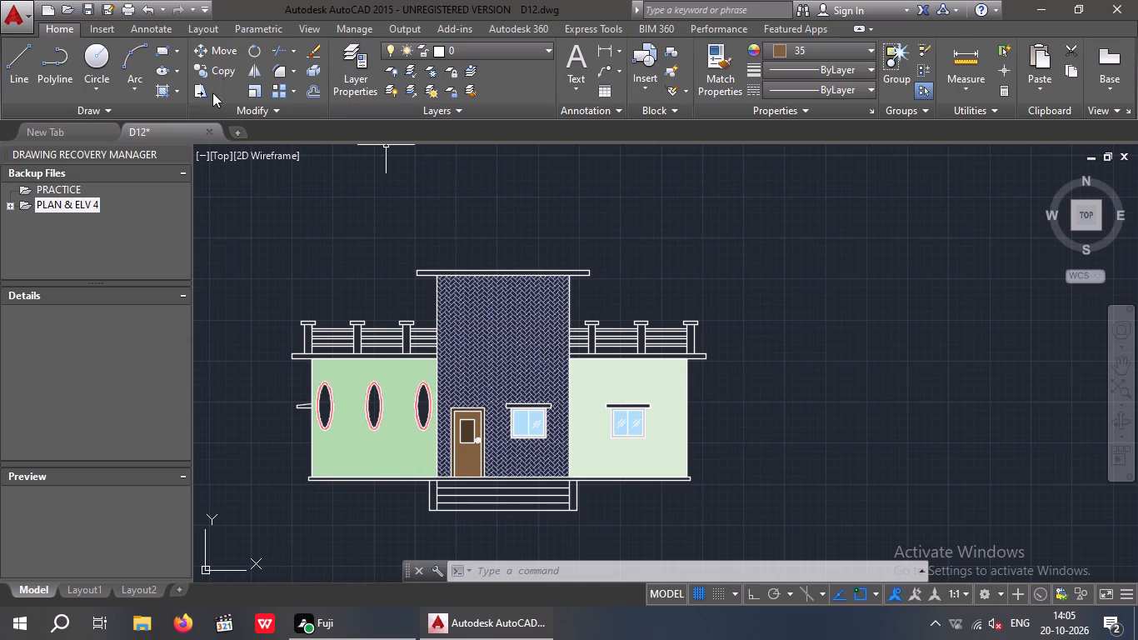
# Hatch the left wing's roof slab, its three railing post caps and the central tower's top slab solid in colour 242,113,114.
pyautogui.click(167, 95)
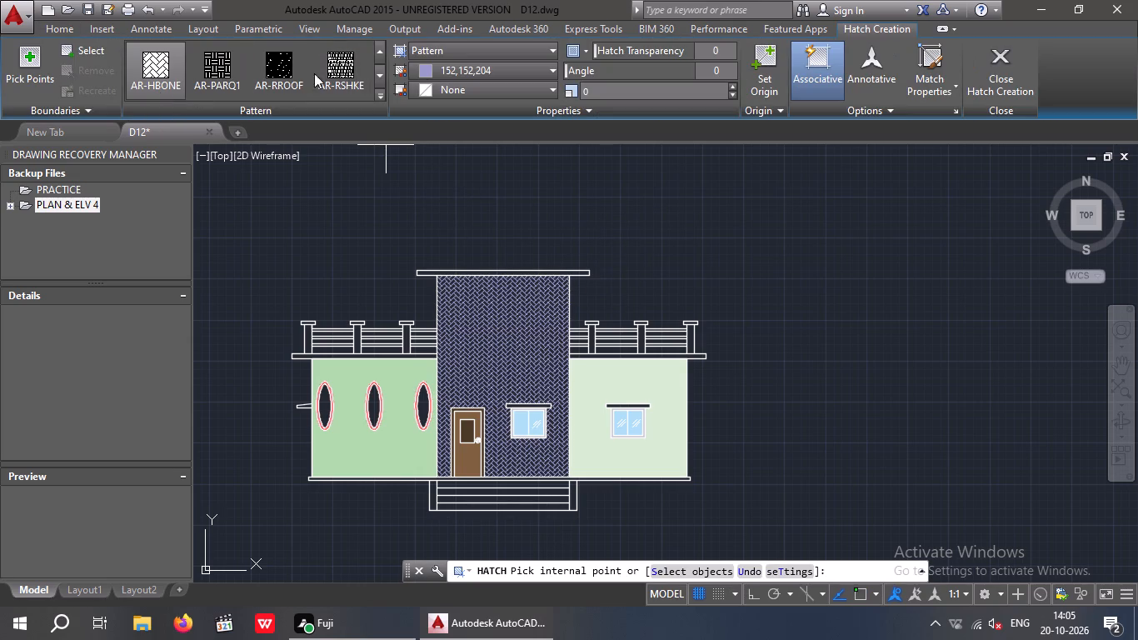
pyautogui.scroll(8, 180, 68)
pyautogui.click(158, 72)
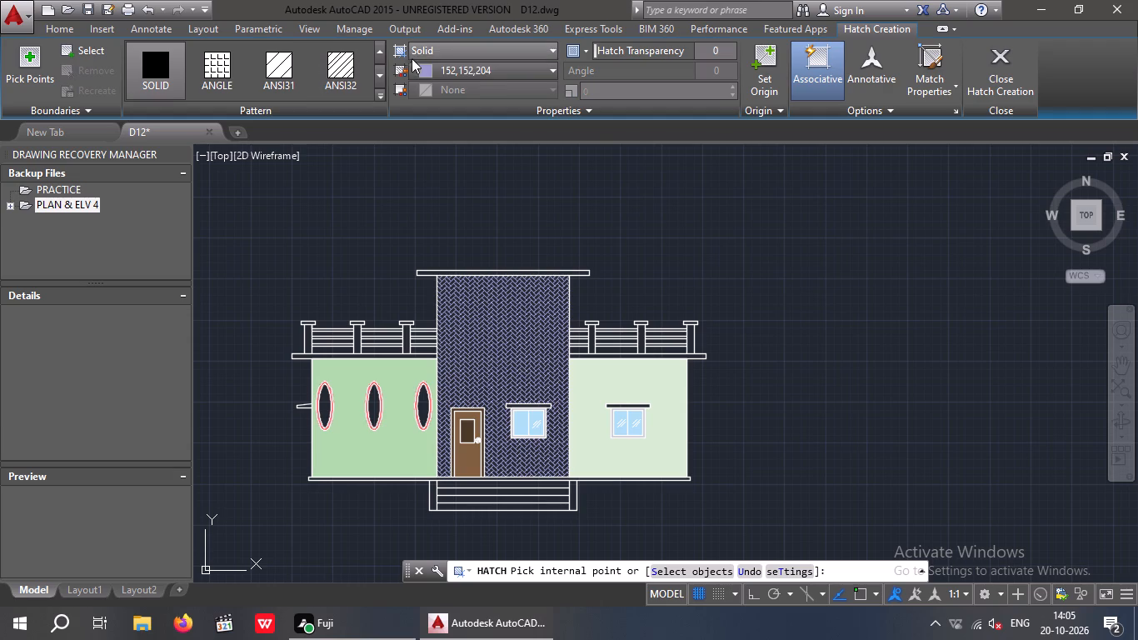
pyautogui.click(474, 72)
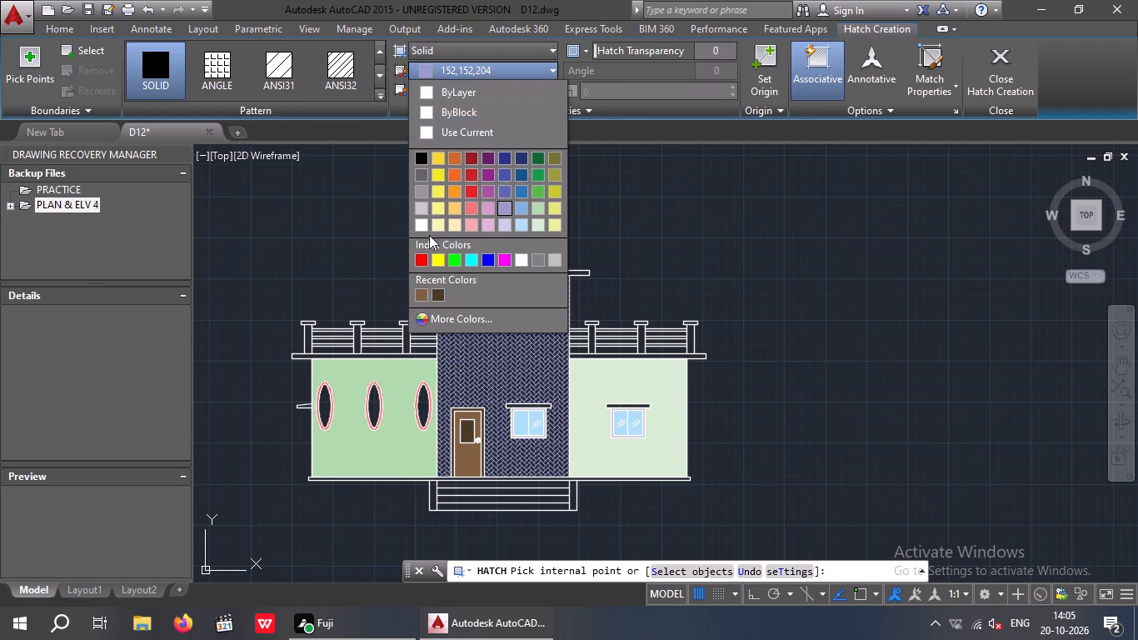
pyautogui.click(472, 208)
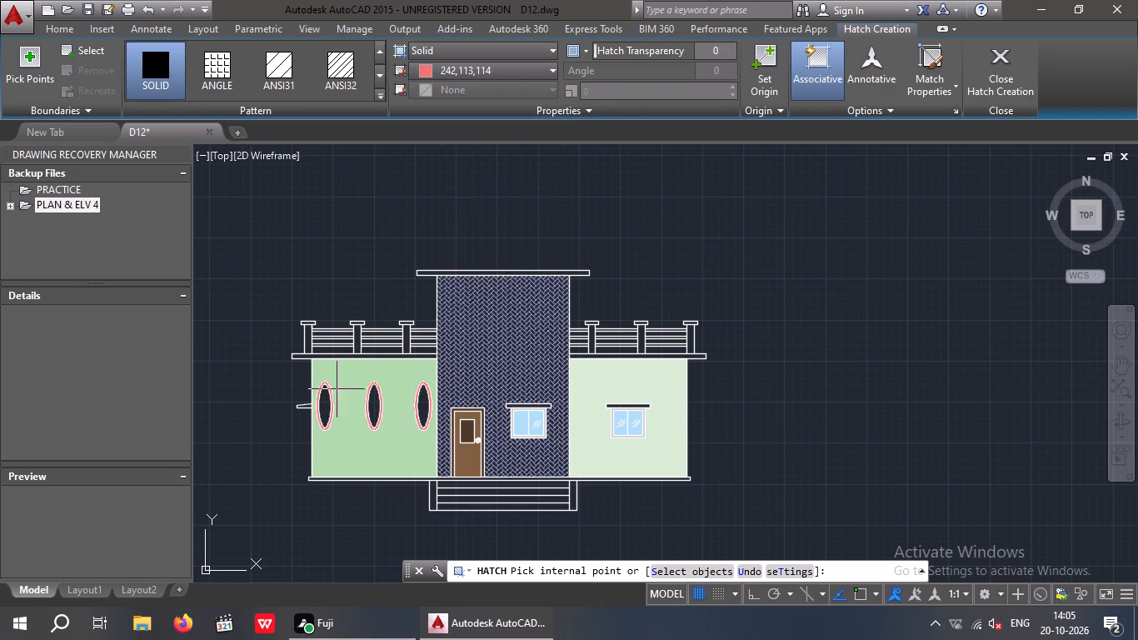
pyautogui.scroll(3, 294, 354)
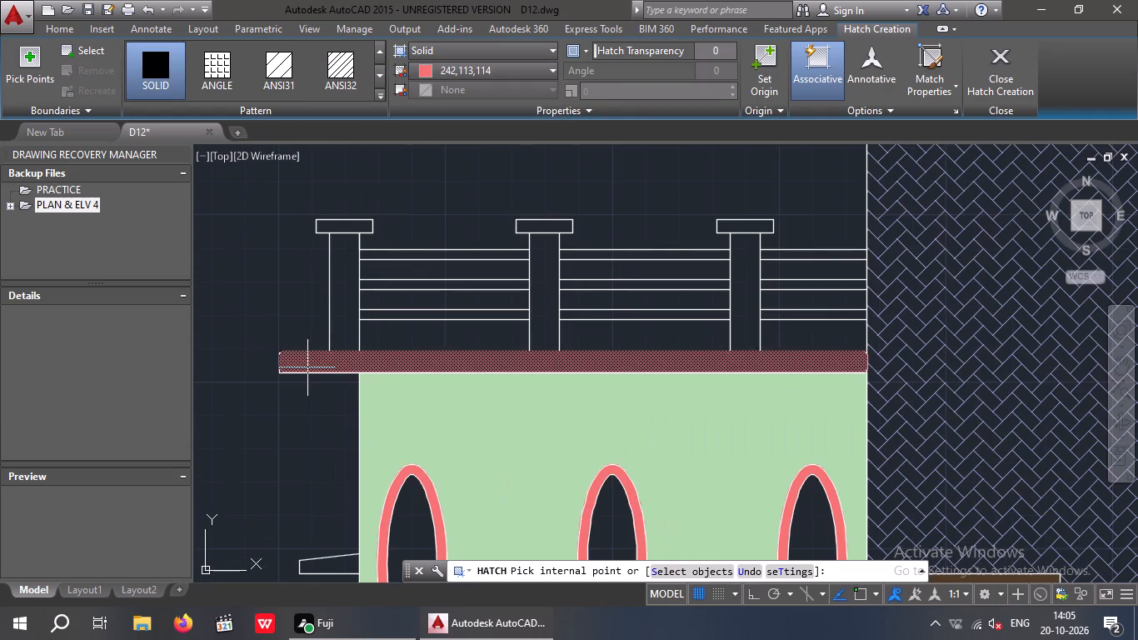
pyautogui.click(307, 367)
pyautogui.scroll(-2, 308, 367)
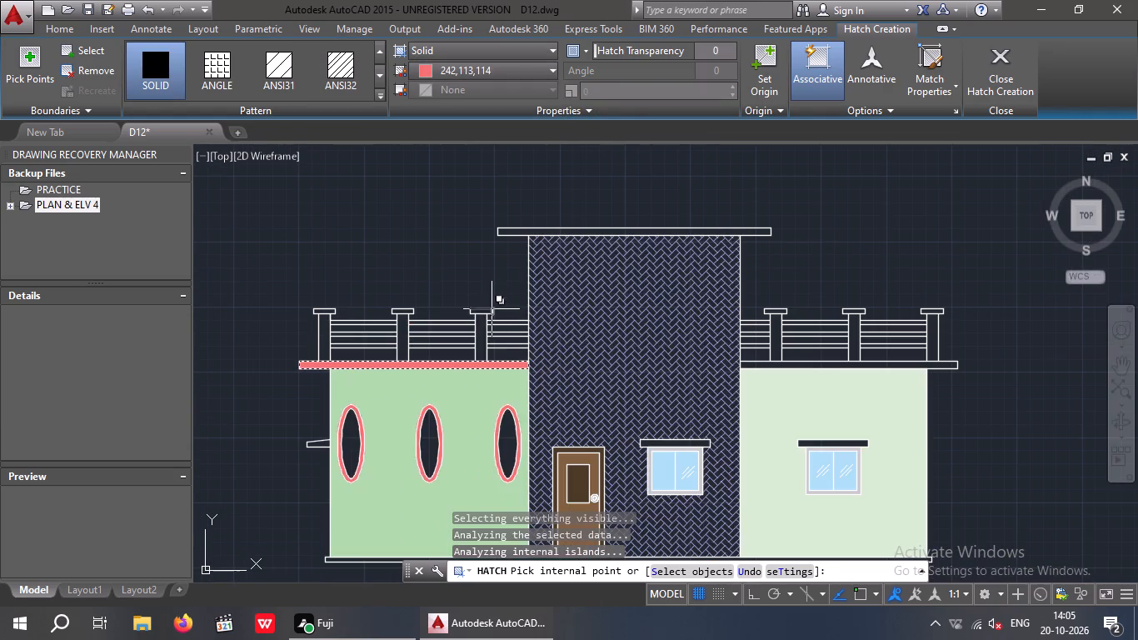
pyautogui.scroll(3, 477, 315)
pyautogui.click(477, 307)
pyautogui.scroll(-2, 476, 307)
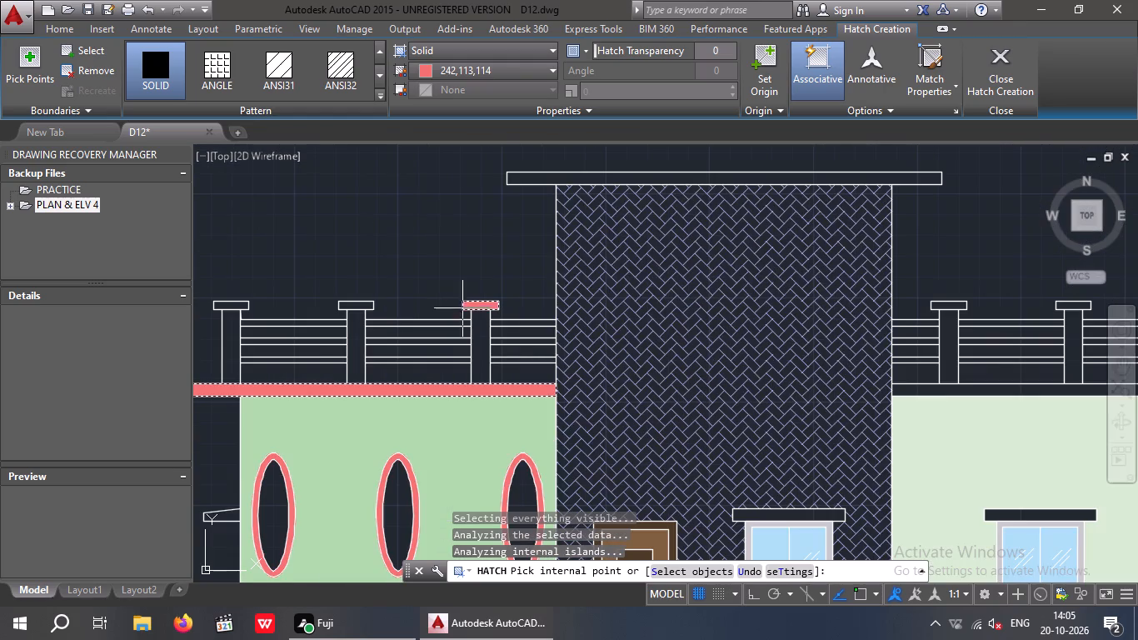
pyautogui.click(348, 304)
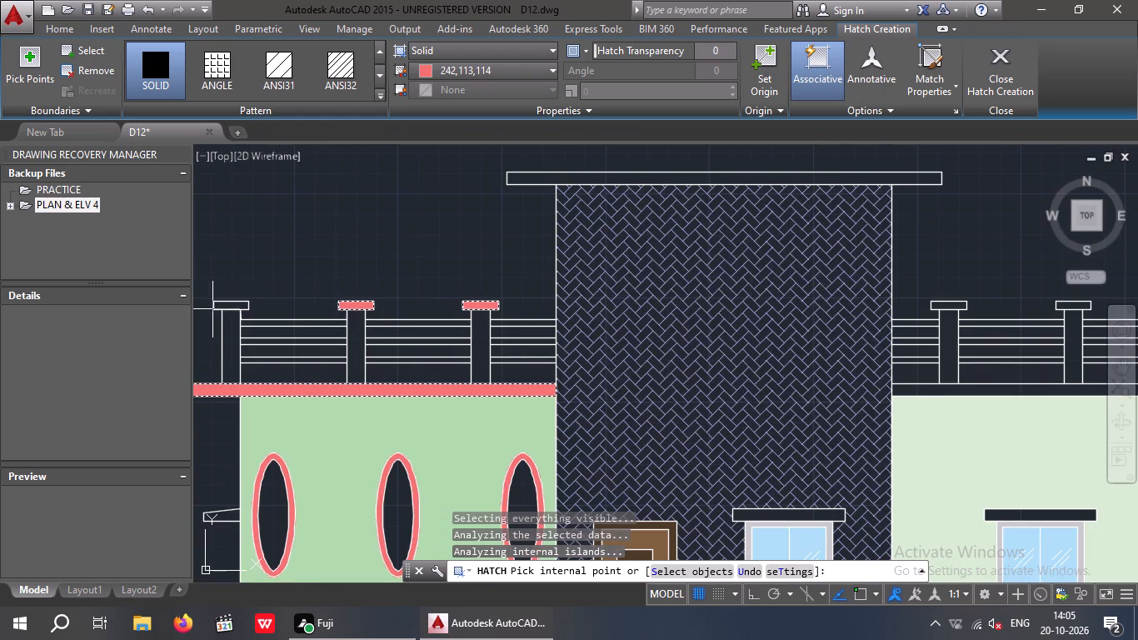
pyautogui.click(222, 305)
pyautogui.click(571, 176)
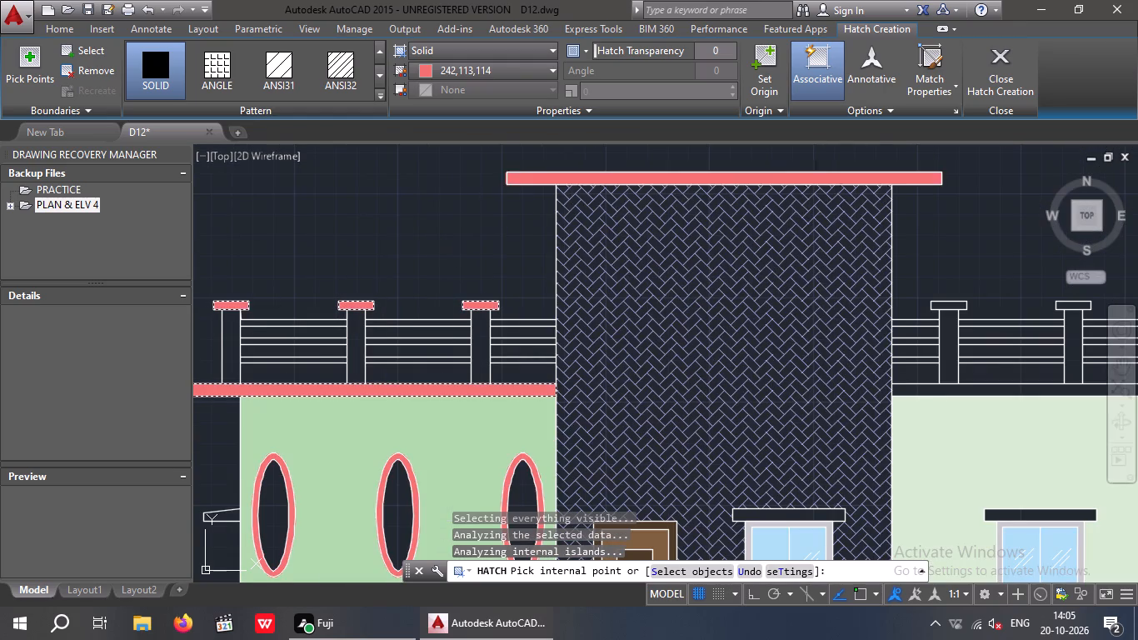
# Add the right wing's three railing post caps and its roof slab to the solid 242,113,114 hatch.
pyautogui.scroll(-1, 526, 230)
pyautogui.moveTo(422, 260); pyautogui.dragTo(186, 285, button='middle')
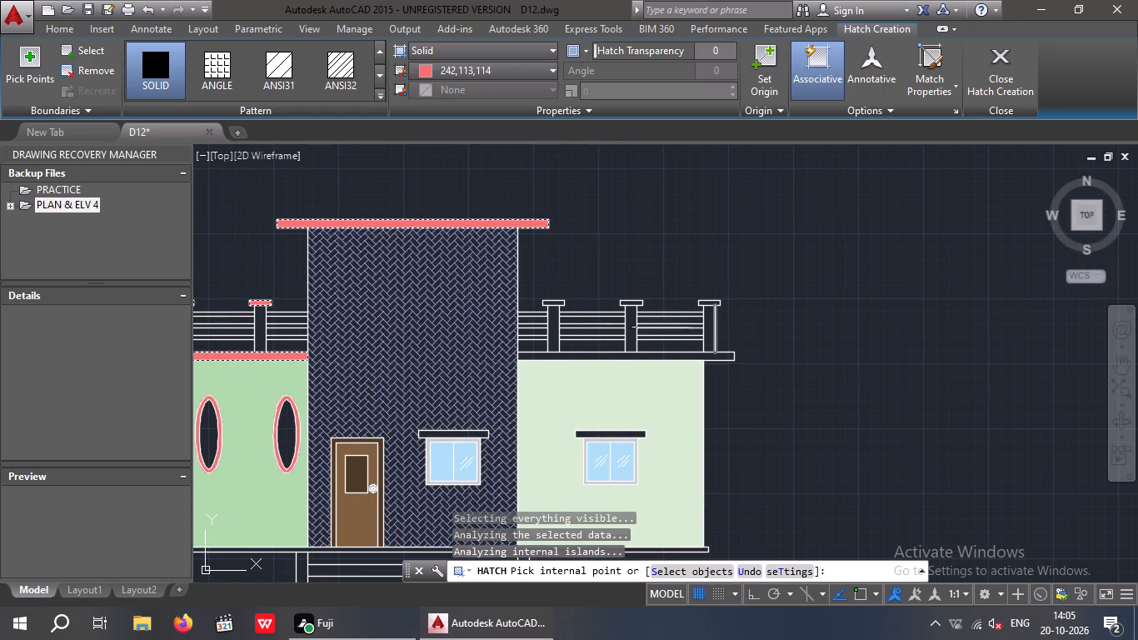
pyautogui.scroll(3, 557, 293)
pyautogui.click(541, 328)
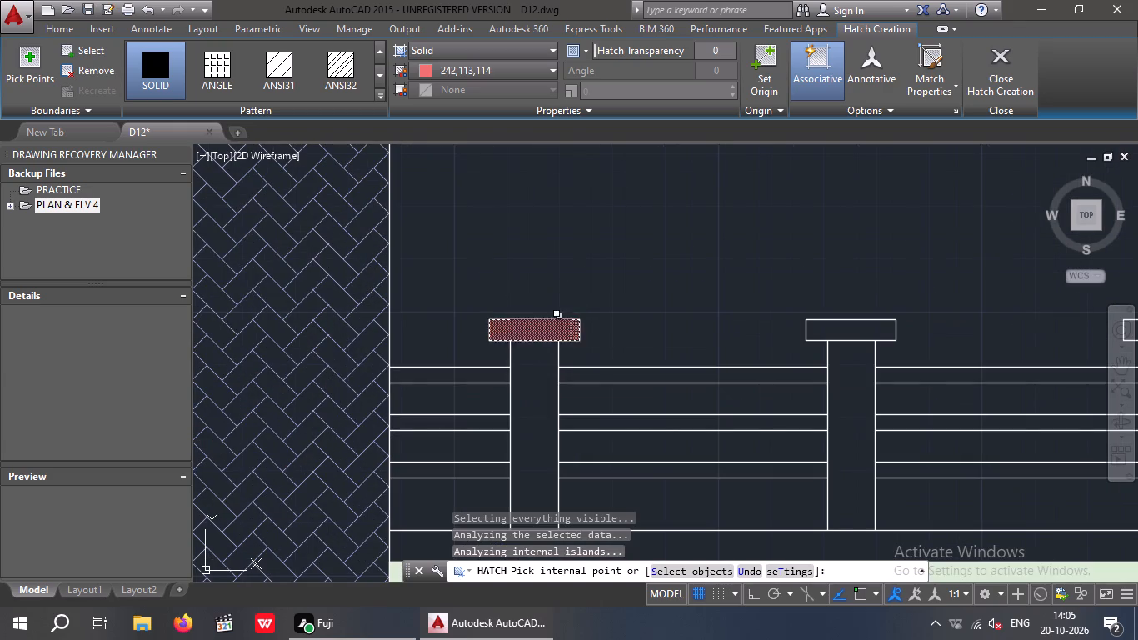
pyautogui.scroll(-2, 560, 305)
pyautogui.click(678, 315)
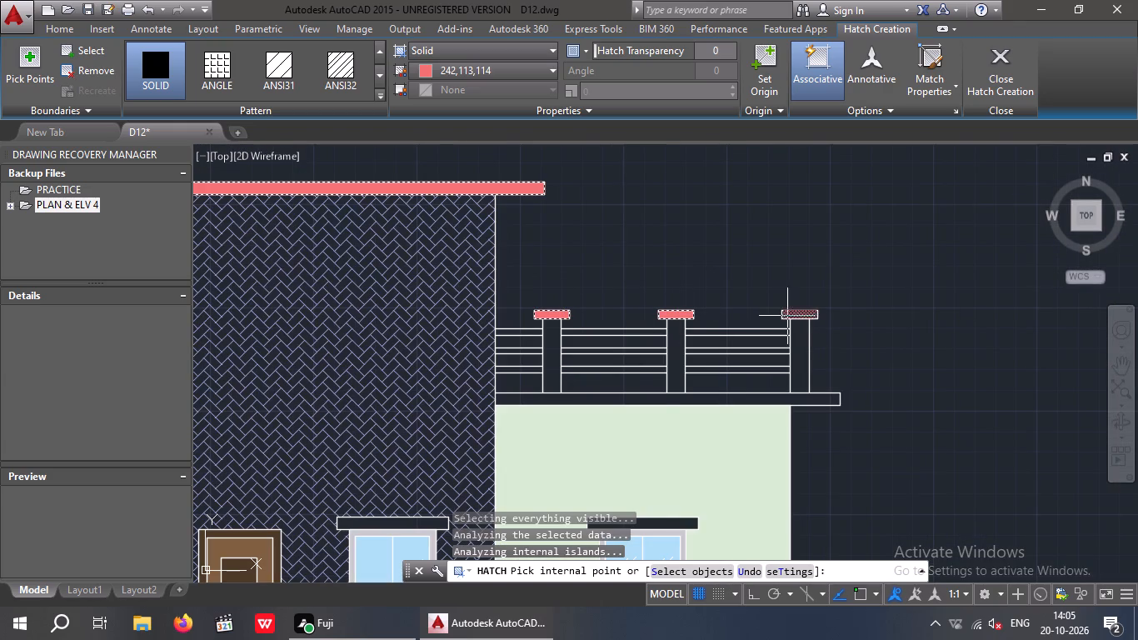
pyautogui.click(797, 314)
pyautogui.click(798, 400)
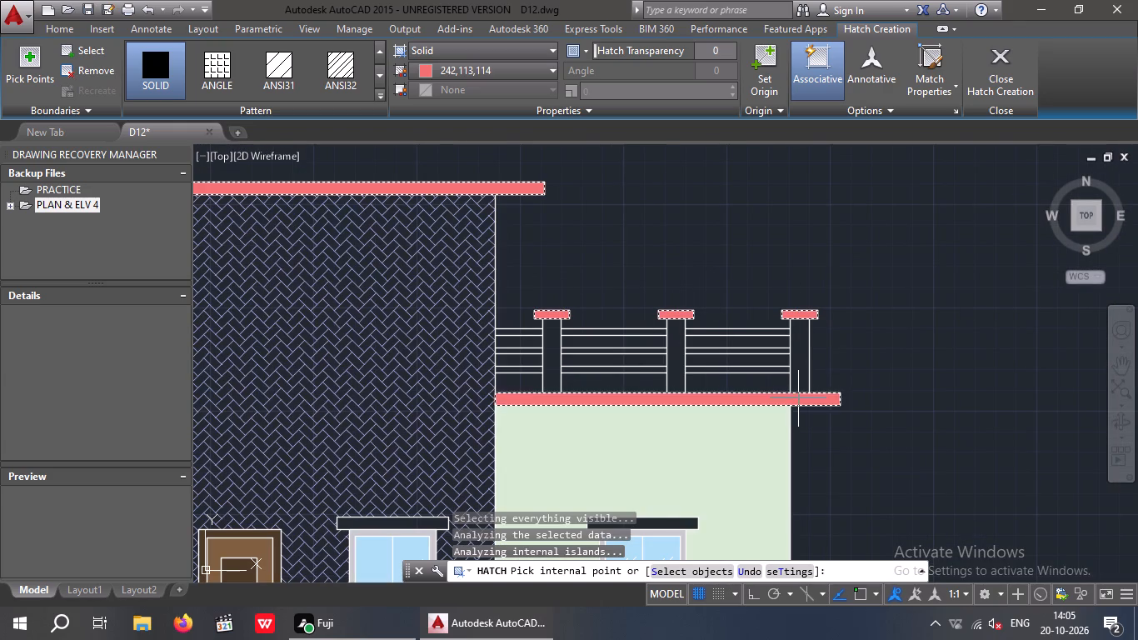
# Fill the sunshades above the two rectangular windows with the same solid 242,113,114 hatch and finish hatching.
pyautogui.scroll(-2, 841, 328)
pyautogui.moveTo(898, 376); pyautogui.dragTo(821, 447, button='middle')
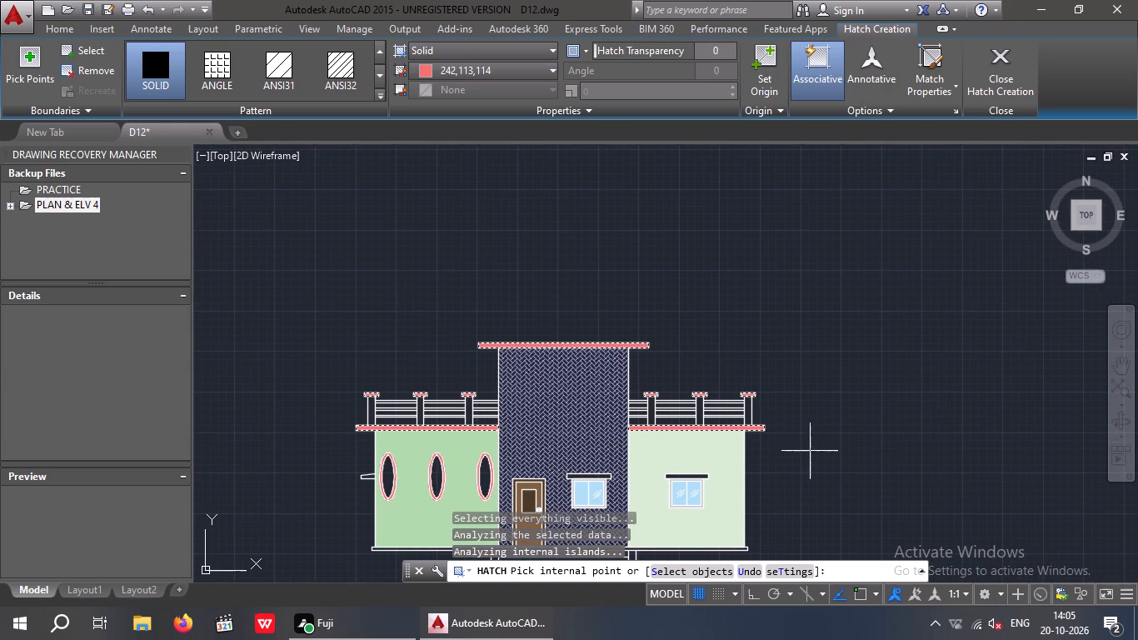
pyautogui.scroll(3, 674, 476)
pyautogui.click(692, 480)
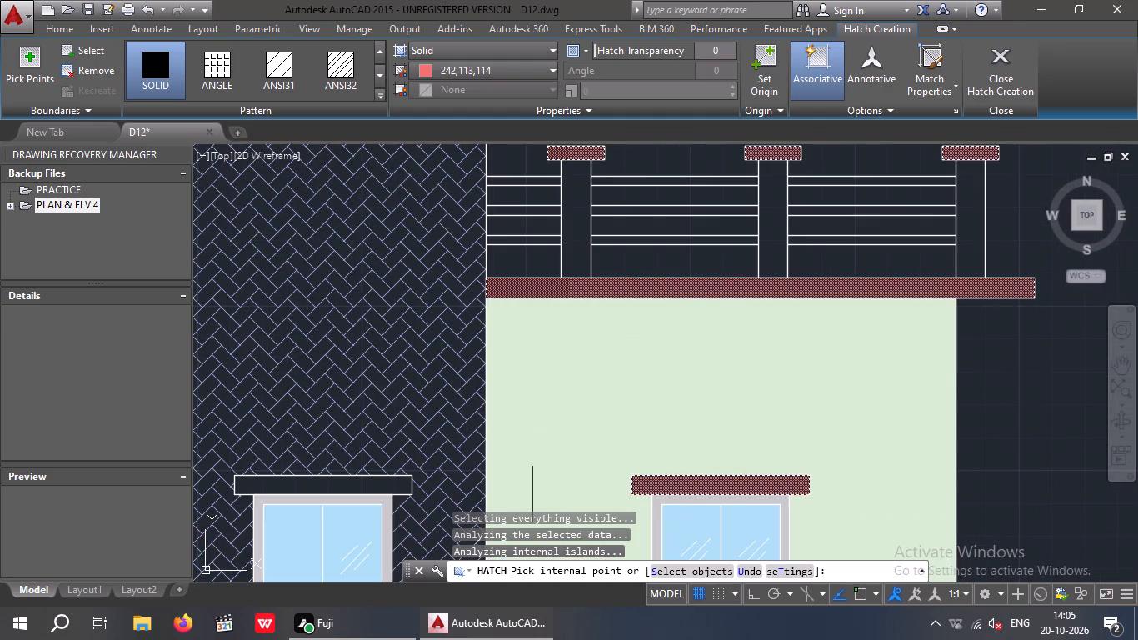
pyautogui.moveTo(550, 437); pyautogui.dragTo(769, 364, button='middle')
pyautogui.click(565, 417)
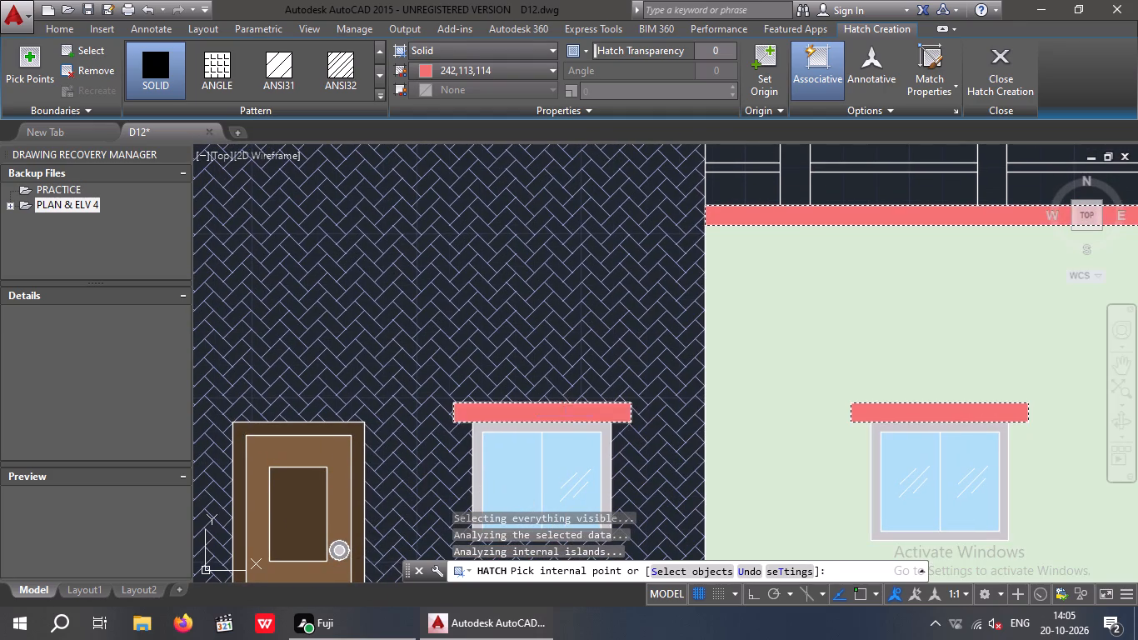
pyautogui.press('Escape')
pyautogui.scroll(-3, 557, 353)
pyautogui.press('Escape')
pyautogui.press('Escape')
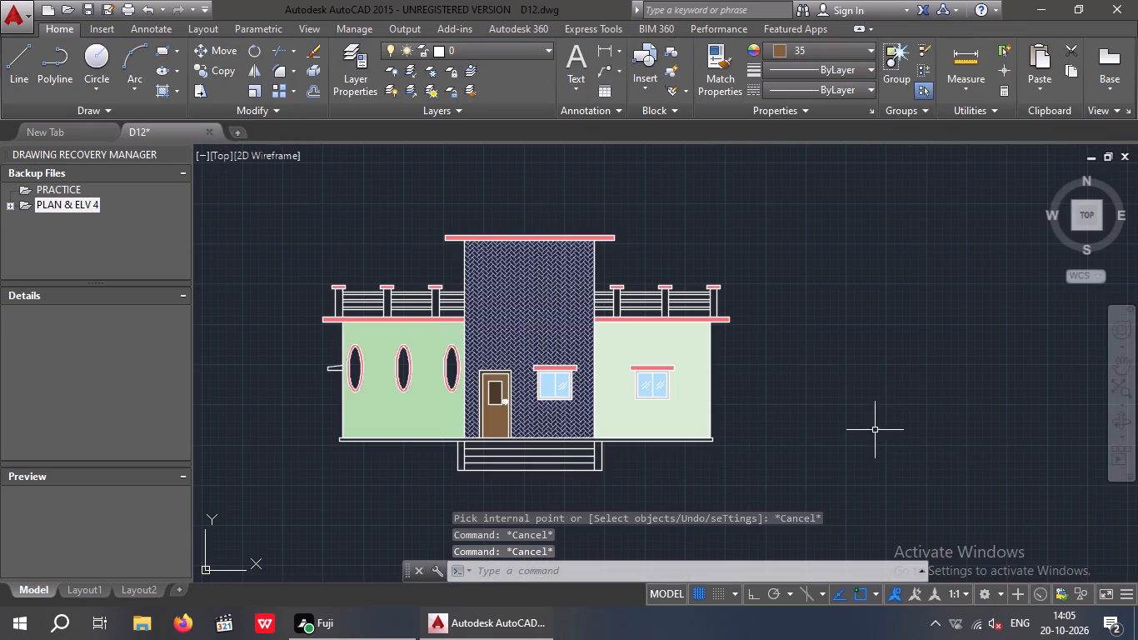
# Change the right wing wall's solid hatch colour to 247,171,174.
pyautogui.click(669, 418)
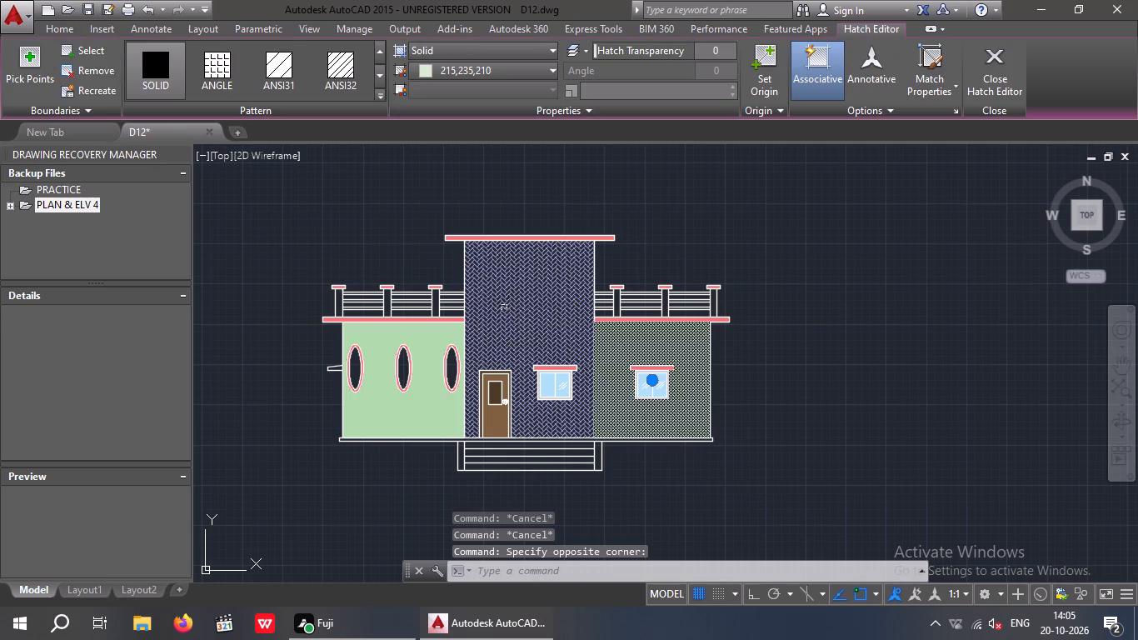
pyautogui.click(471, 73)
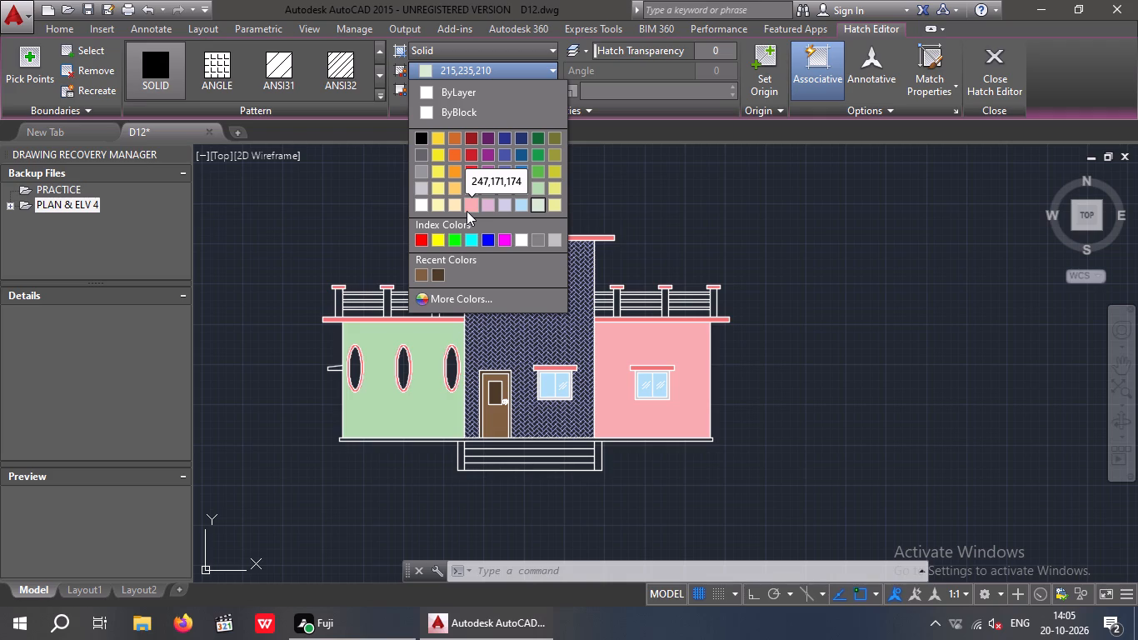
pyautogui.click(467, 211)
pyautogui.press('Escape')
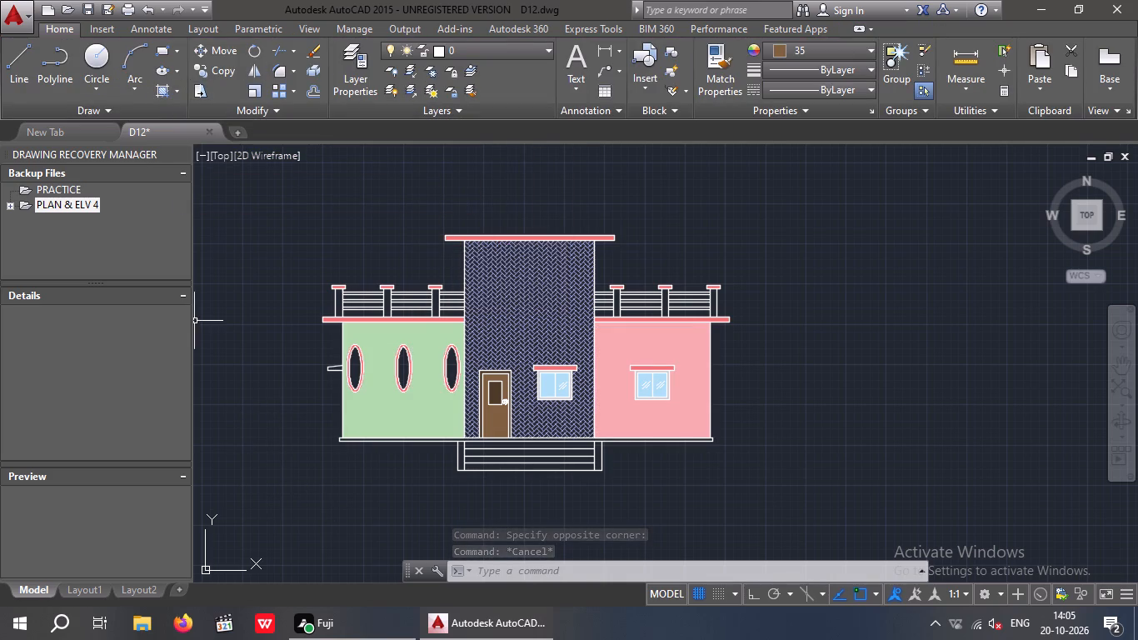
# Hatch the glass of the left wing's three oval windows solid in colour 39,118,187 and finish the hatch.
pyautogui.click(159, 94)
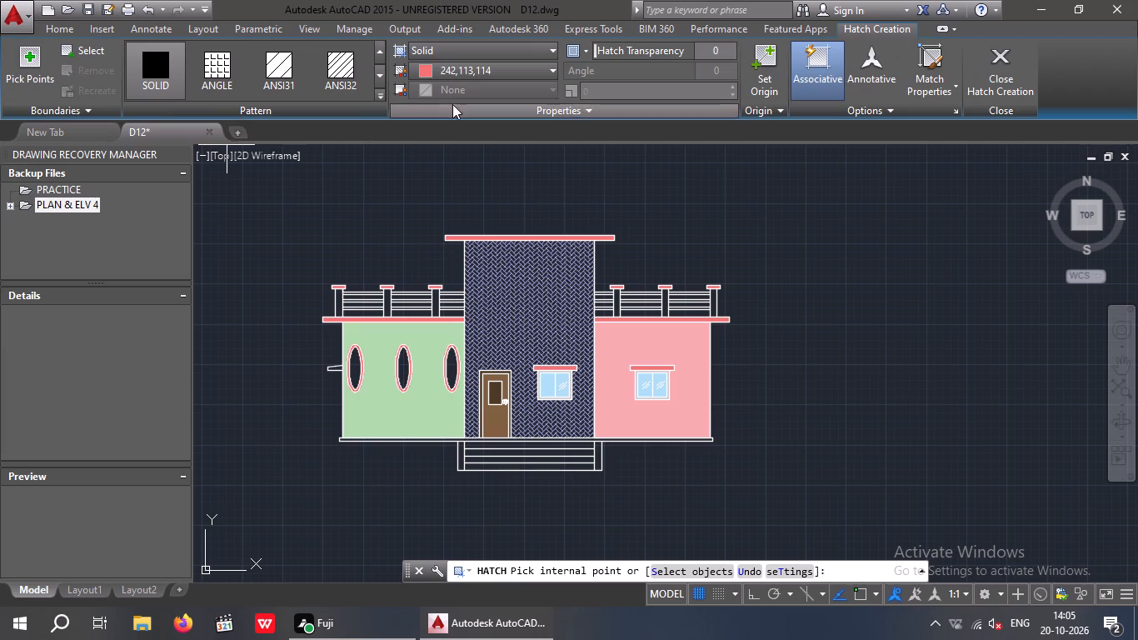
pyautogui.click(462, 71)
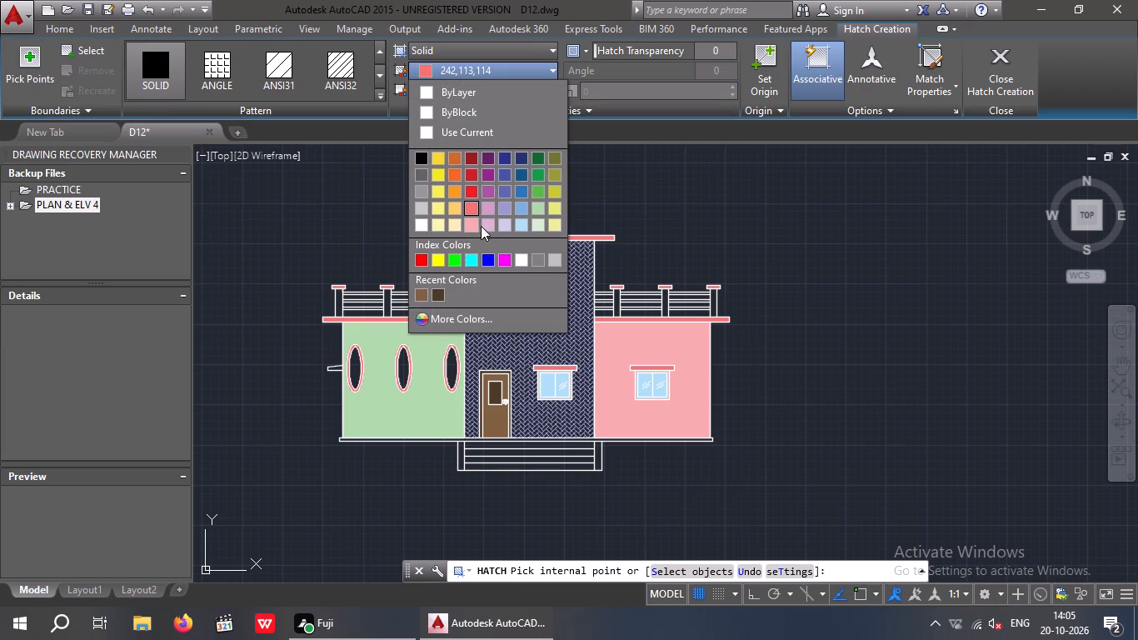
pyautogui.doubleClick(520, 190)
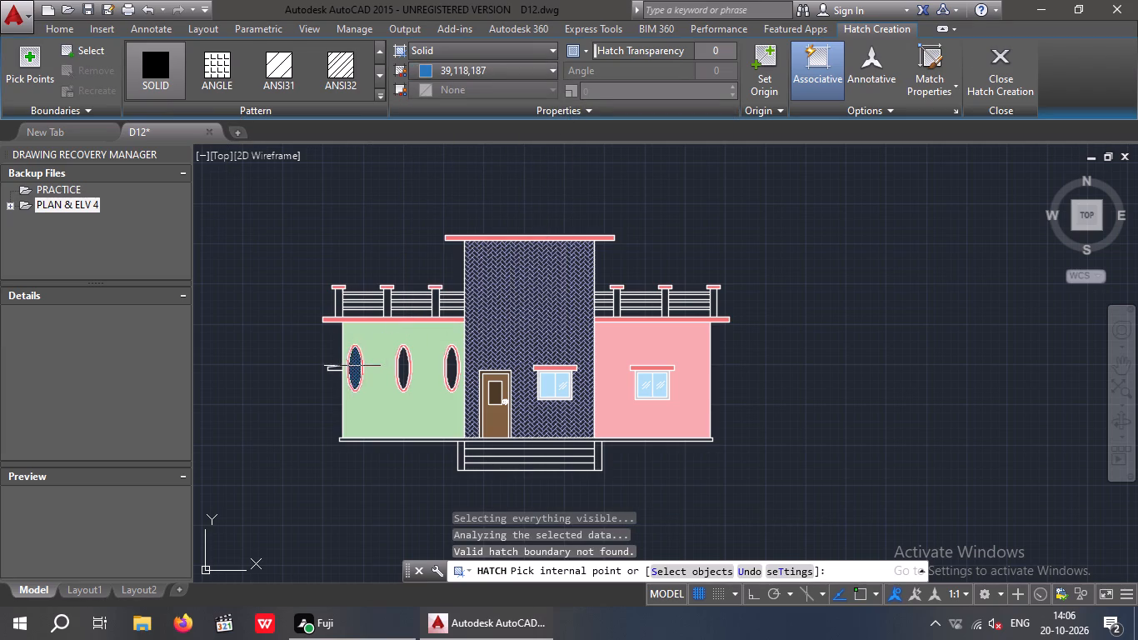
pyautogui.click(352, 365)
pyautogui.click(402, 368)
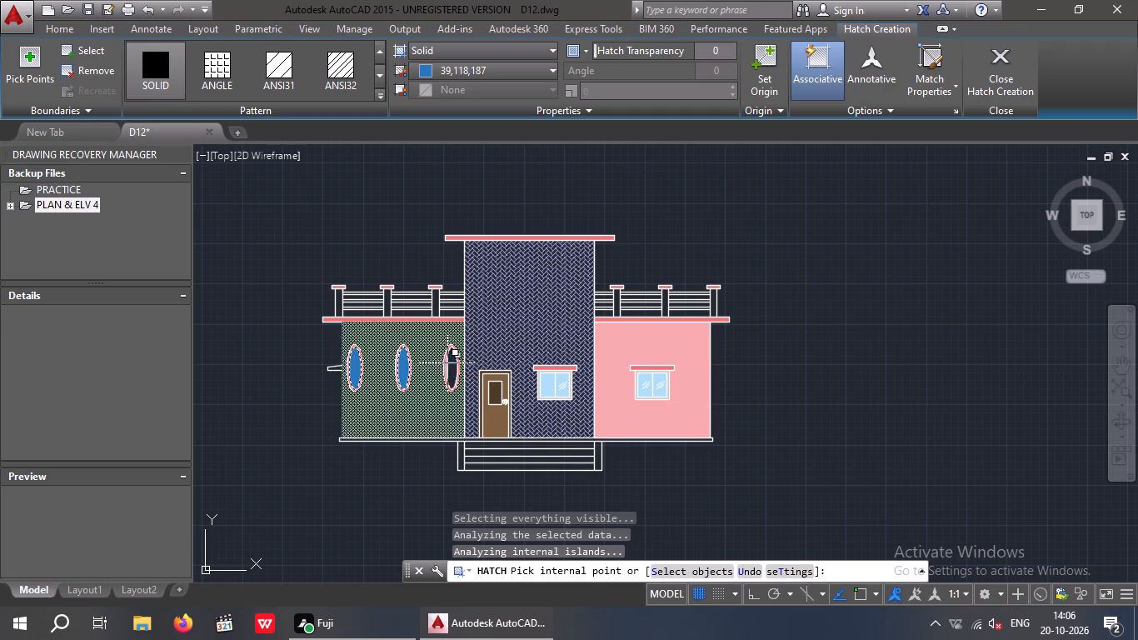
pyautogui.click(451, 363)
pyautogui.press('Escape')
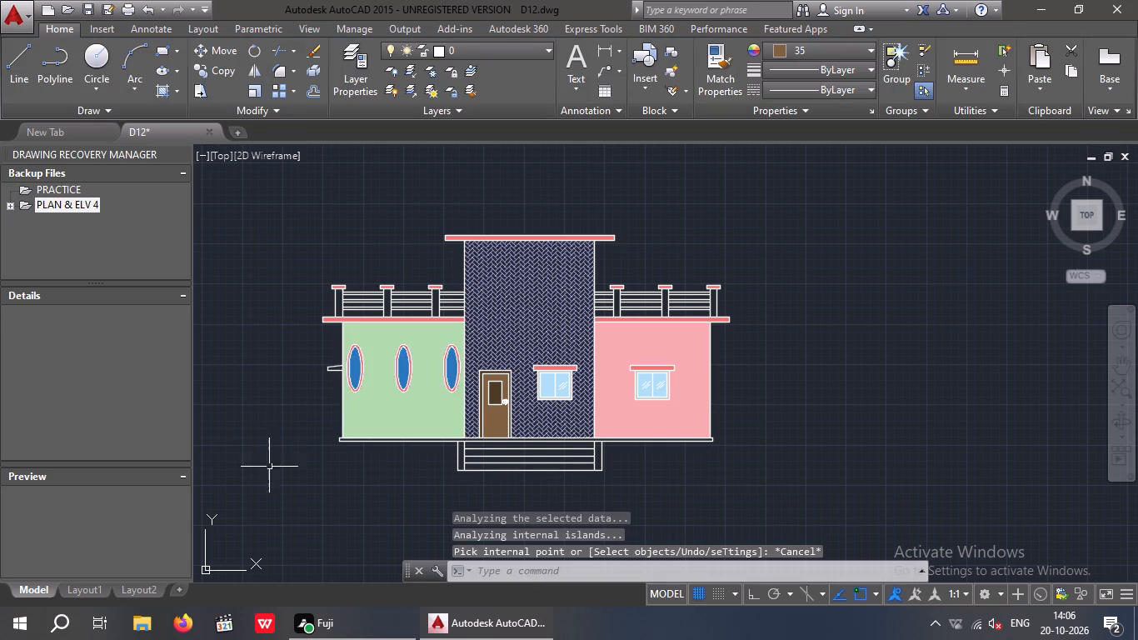
pyautogui.press('Escape')
pyautogui.press('Escape')
pyautogui.press('Escape')
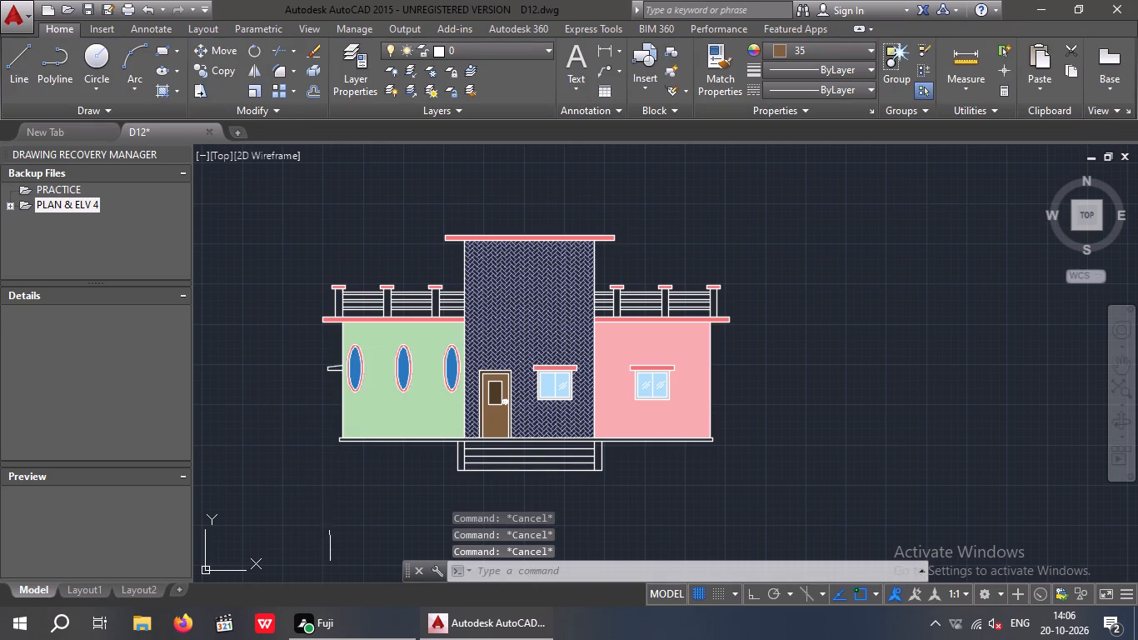
pyautogui.press('Escape')
pyautogui.press('Escape')
# Hatch the left wing's three railing posts solid in colour 69,84,165.
pyautogui.click(156, 89)
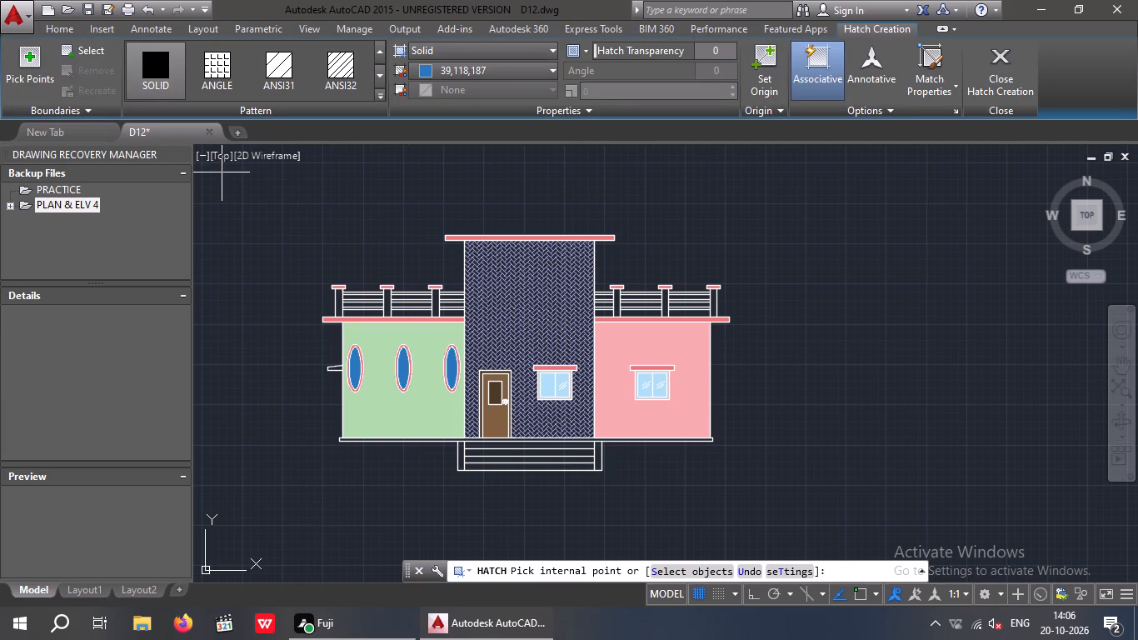
pyautogui.click(528, 69)
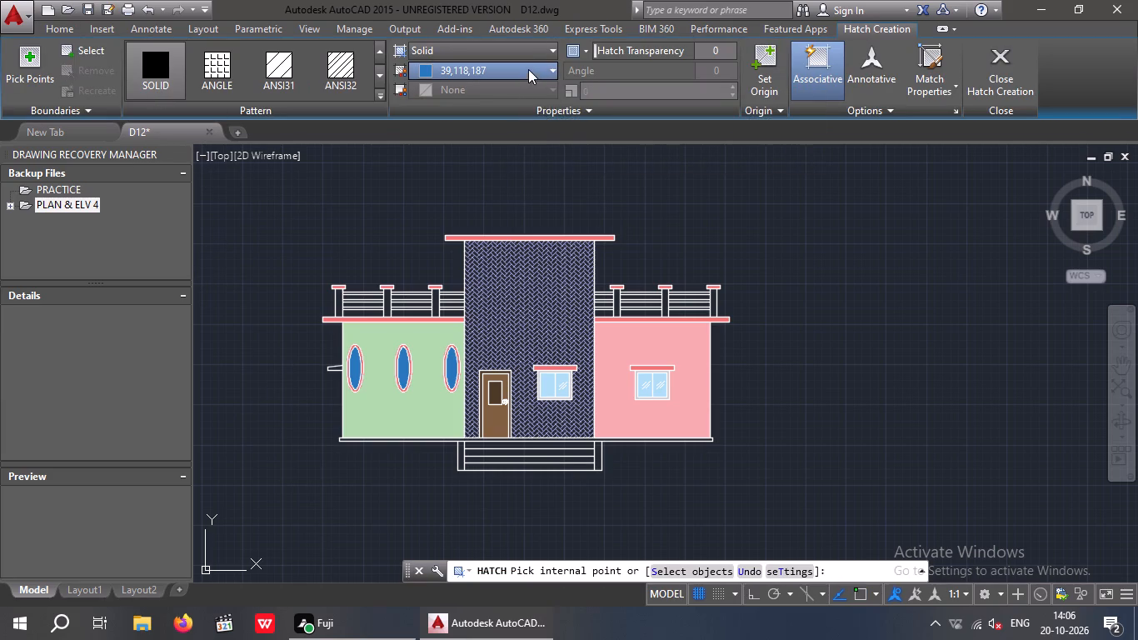
pyautogui.click(503, 175)
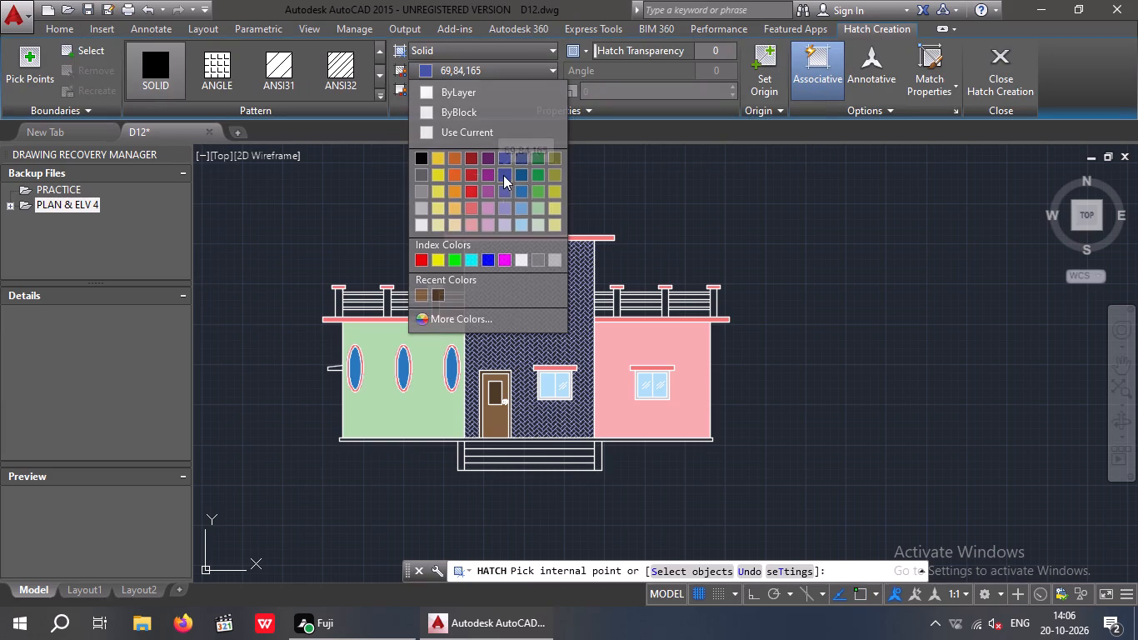
pyautogui.click(337, 305)
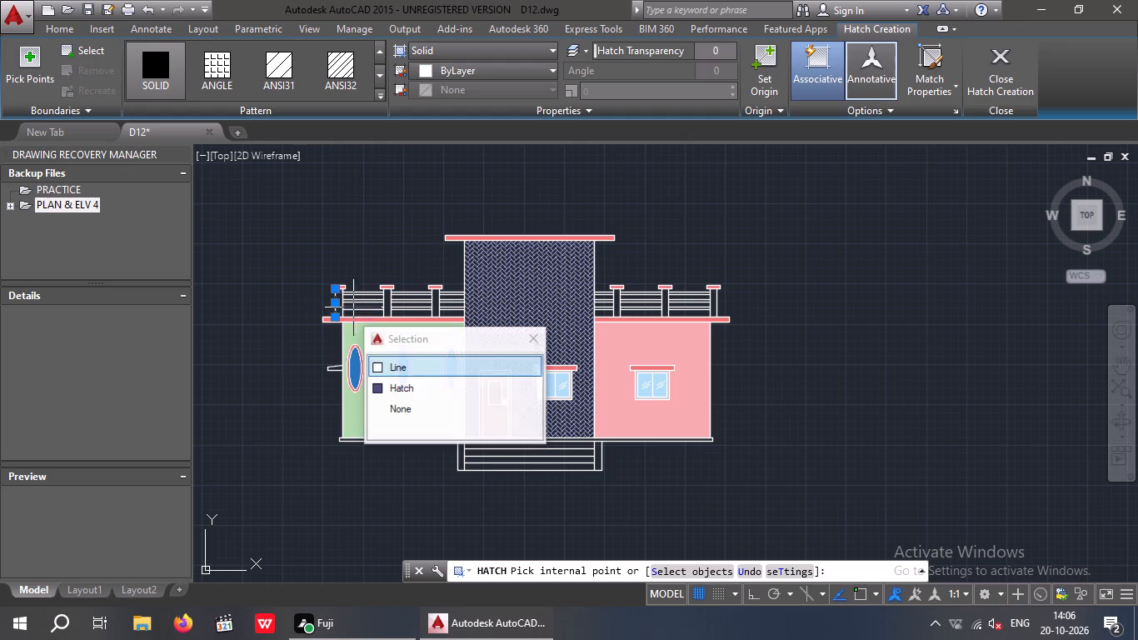
pyautogui.click(387, 307)
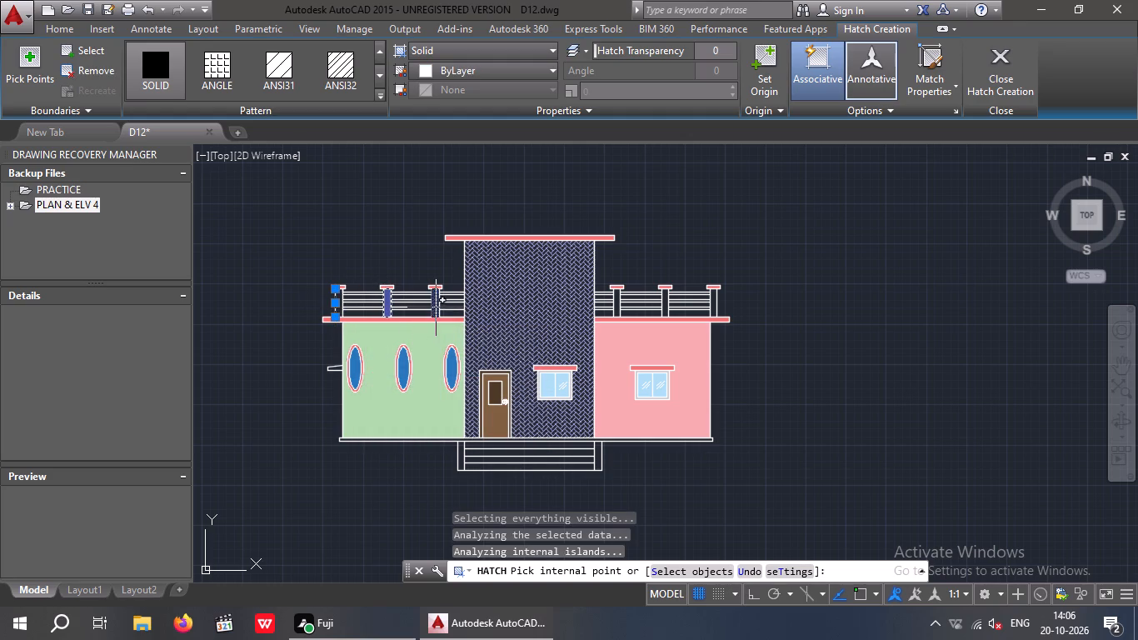
pyautogui.click(436, 307)
pyautogui.scroll(4, 341, 304)
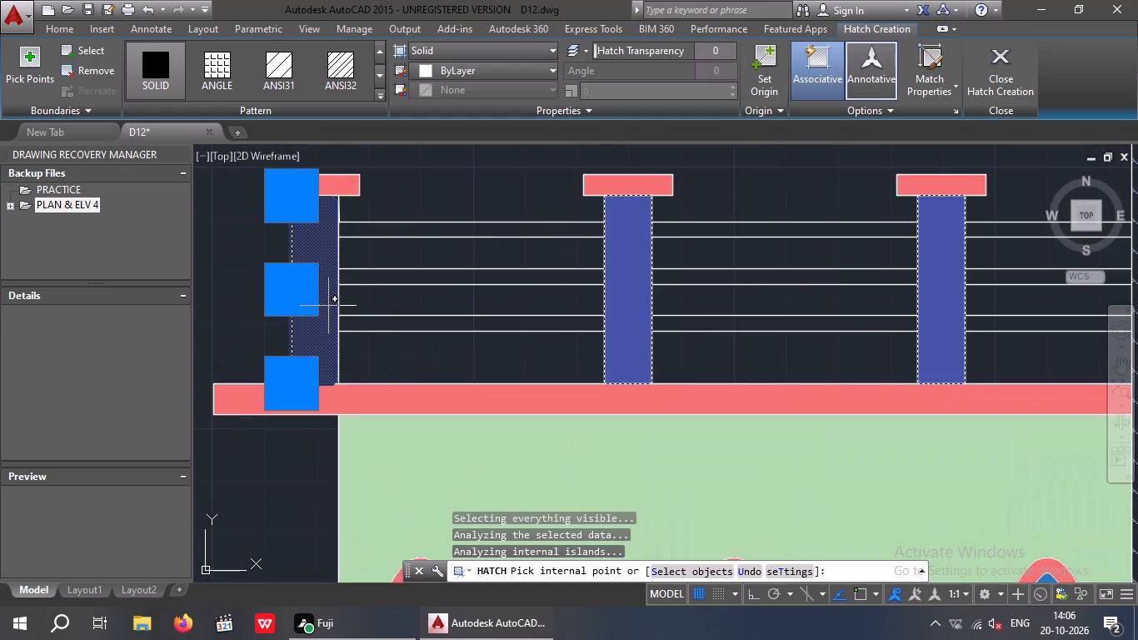
pyautogui.doubleClick(328, 306)
# Hatch the right wing's three railing posts with the same solid 69,84,165 hatch and finish the hatch.
pyautogui.scroll(-5, 327, 306)
pyautogui.scroll(4, 506, 304)
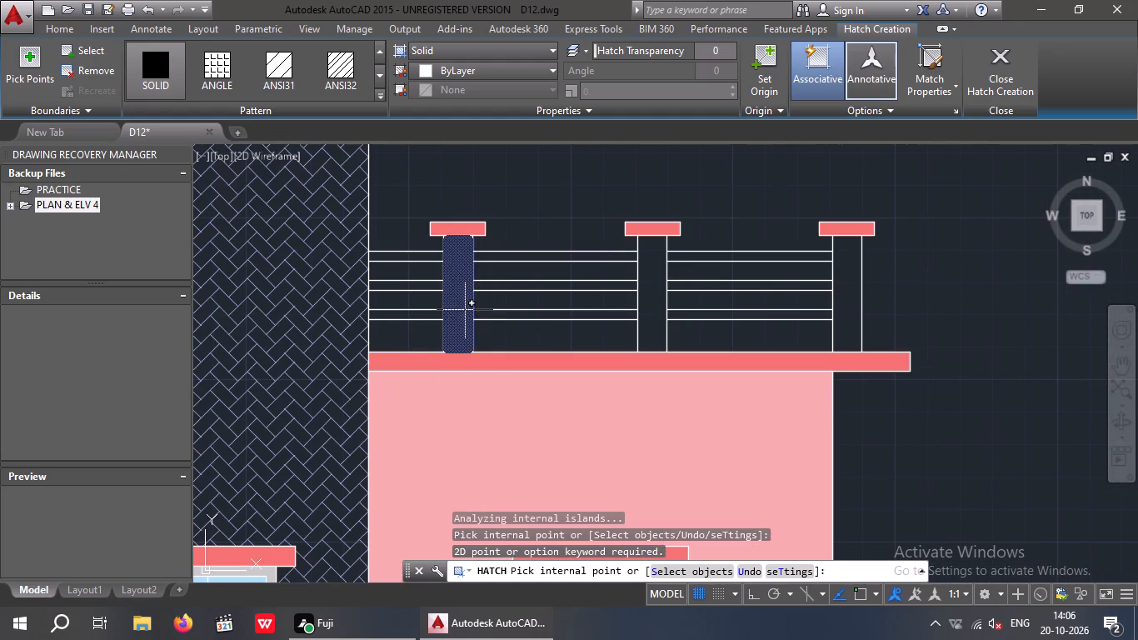
pyautogui.click(461, 310)
pyautogui.click(651, 295)
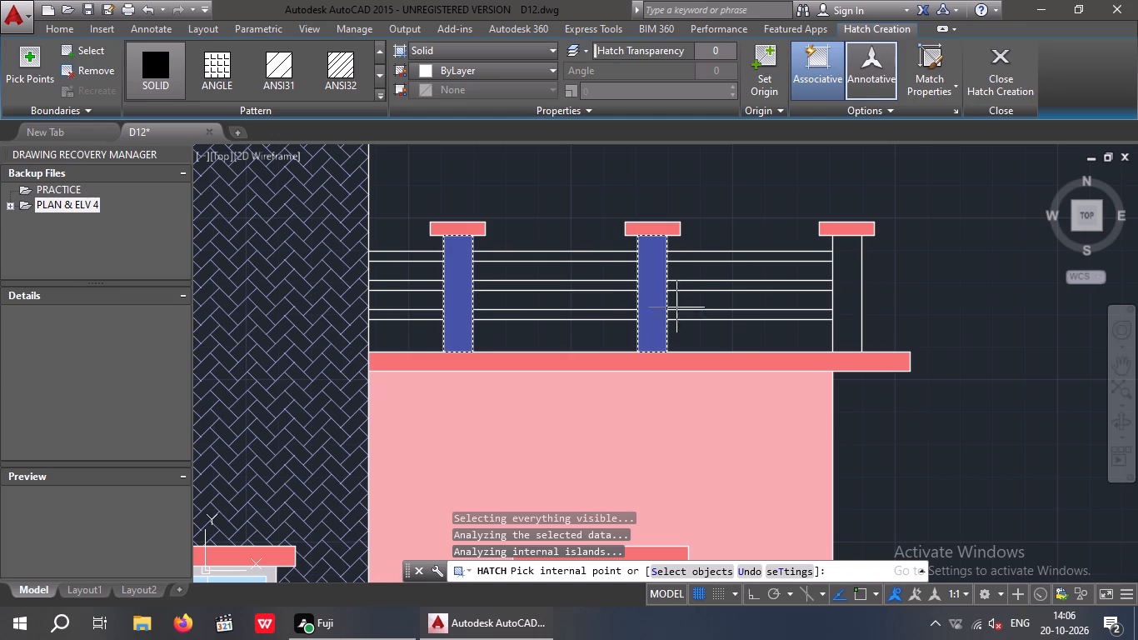
pyautogui.click(843, 299)
pyautogui.scroll(-4, 843, 299)
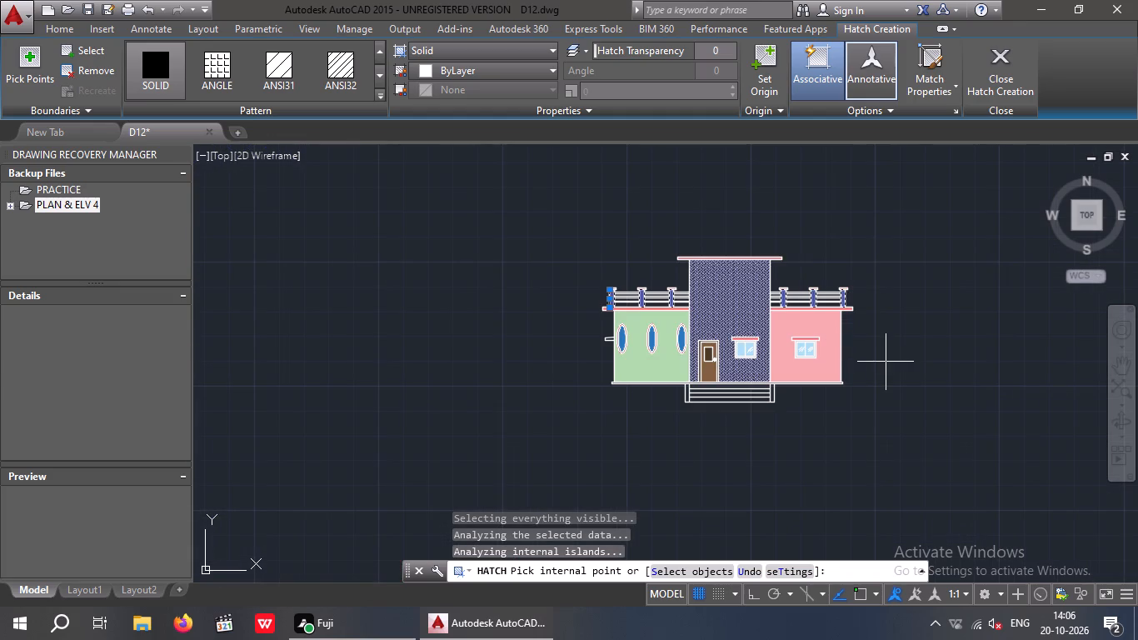
pyautogui.press('Escape')
pyautogui.press('Escape')
# Change the railing posts' solid hatch colour to the next lighter violet-blue shade in the palette.
pyautogui.scroll(4, 611, 295)
pyautogui.press('Escape')
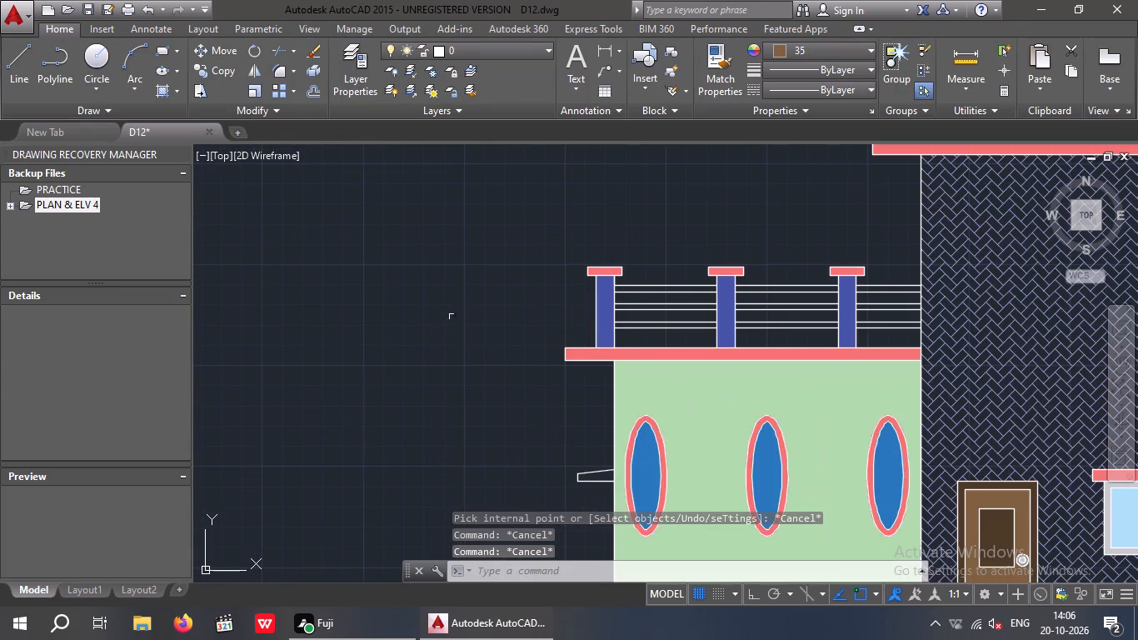
pyautogui.doubleClick(601, 302)
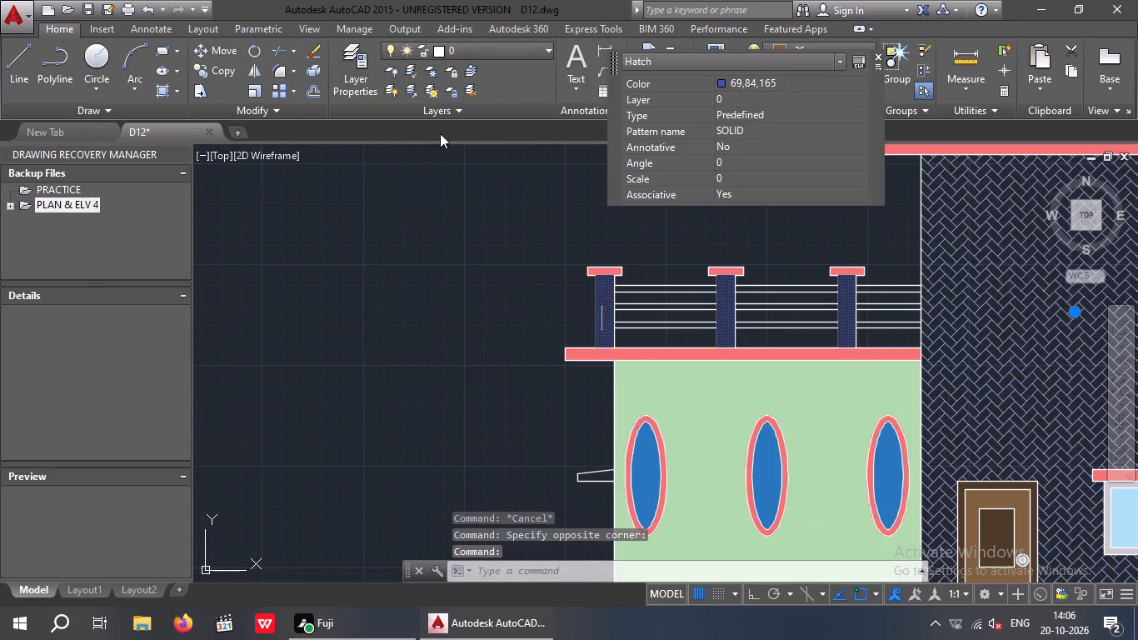
pyautogui.click(450, 72)
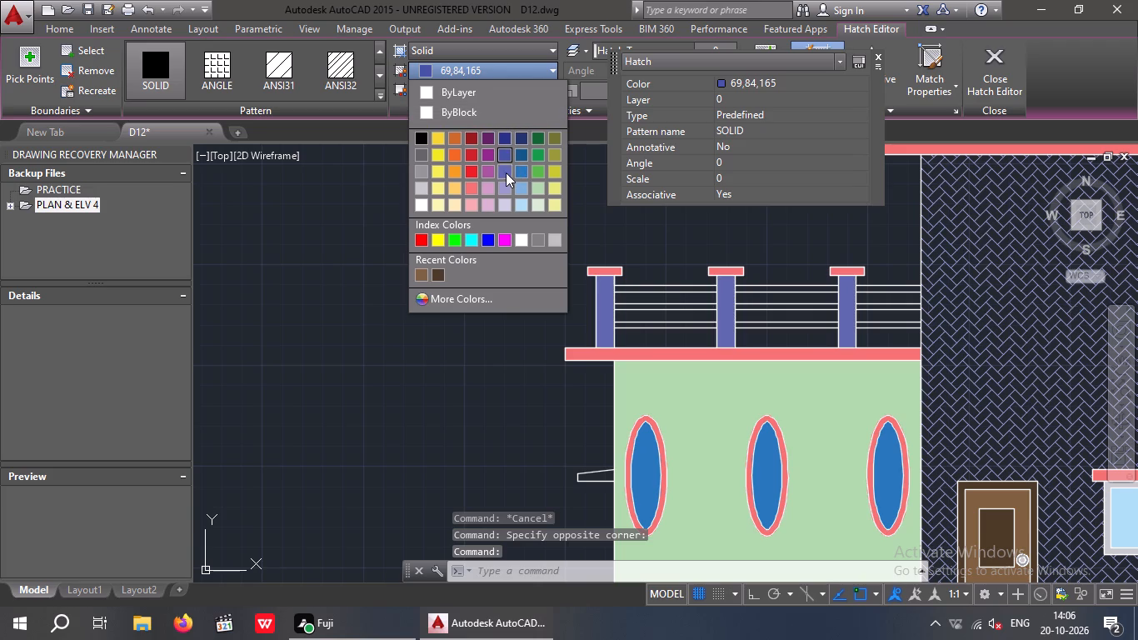
pyautogui.click(506, 172)
pyautogui.press('Escape')
pyautogui.scroll(-2, 441, 272)
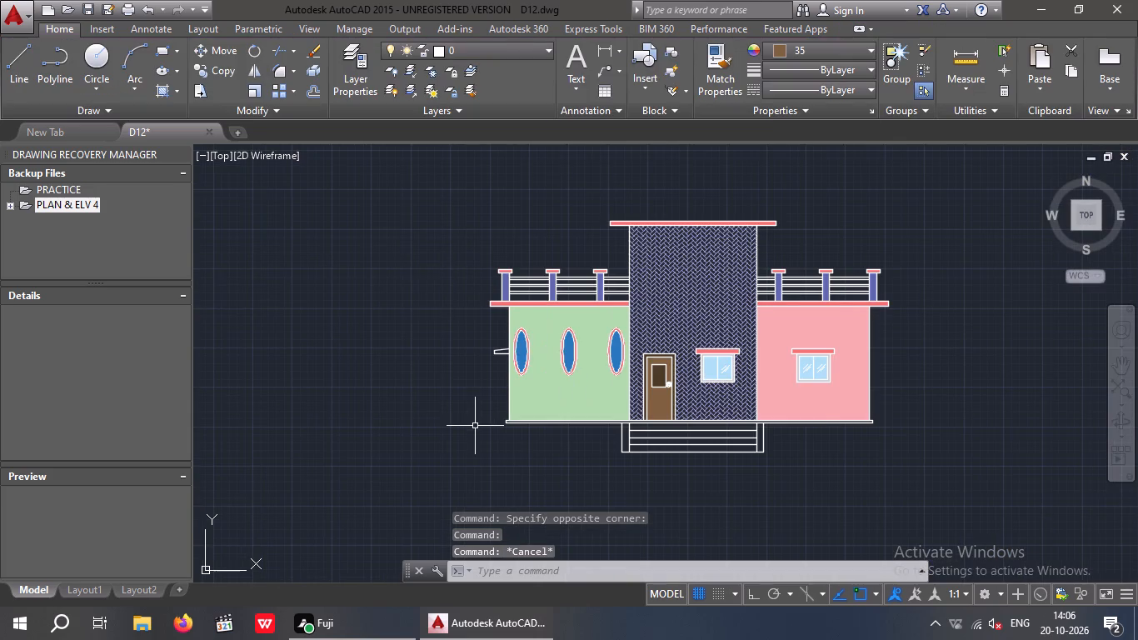
pyautogui.moveTo(475, 426); pyautogui.dragTo(432, 417, button='middle')
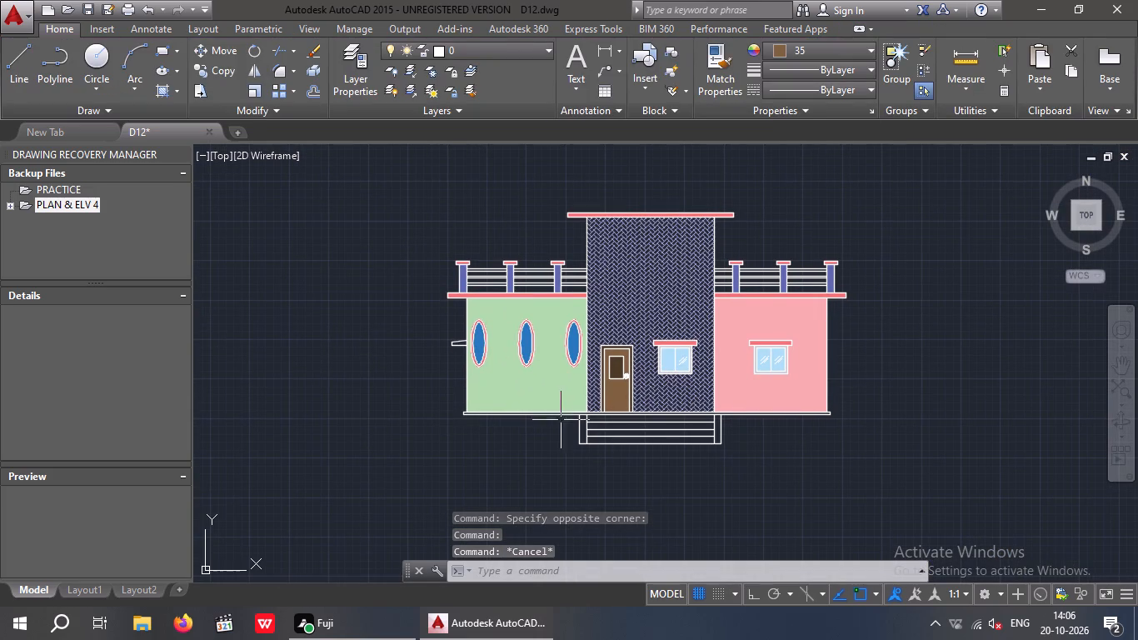
pyautogui.press('Escape')
# Change the solid hatch colour of the three oval windows' glass to 152,152,204.
pyautogui.scroll(3, 477, 336)
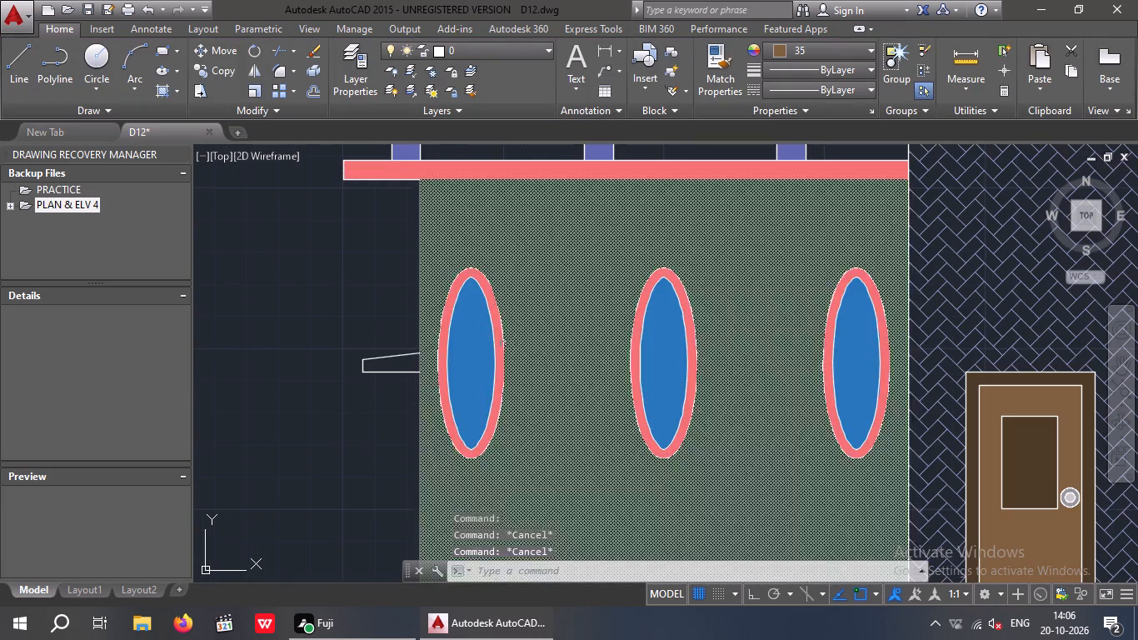
pyautogui.click(475, 354)
pyautogui.click(466, 77)
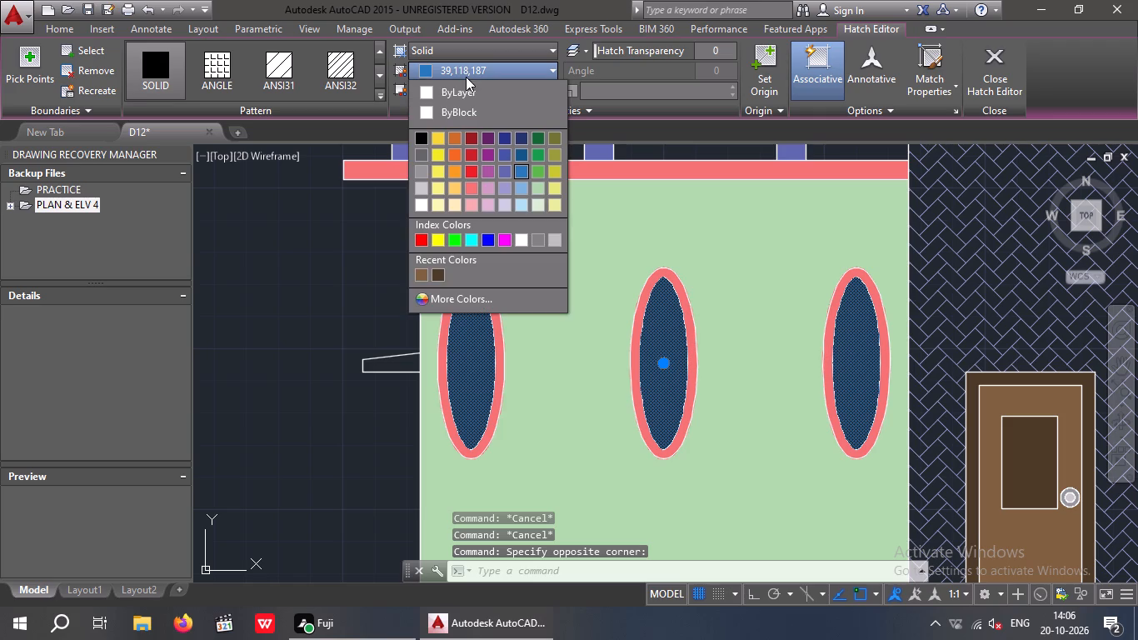
pyautogui.click(509, 187)
pyautogui.press('Escape')
pyautogui.scroll(-2, 326, 298)
pyautogui.moveTo(369, 417); pyautogui.dragTo(331, 417, button='middle')
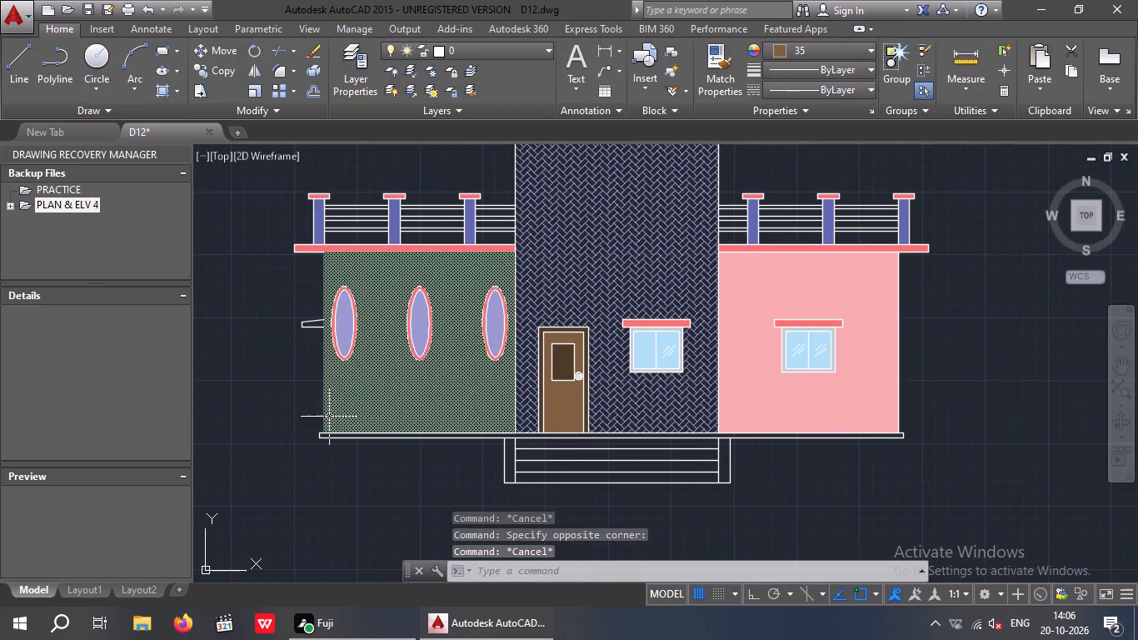
pyautogui.press('Escape')
pyautogui.press('Escape')
pyautogui.press('Escape')
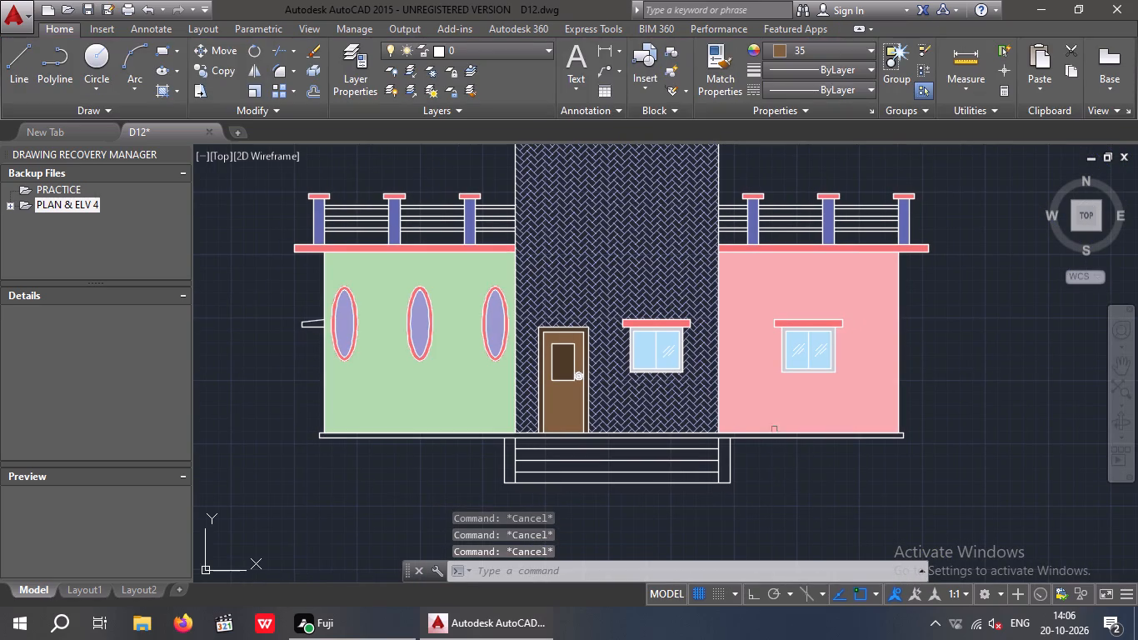
# Change the right wing wall's solid hatch colour to 152,152,204.
pyautogui.click(761, 403)
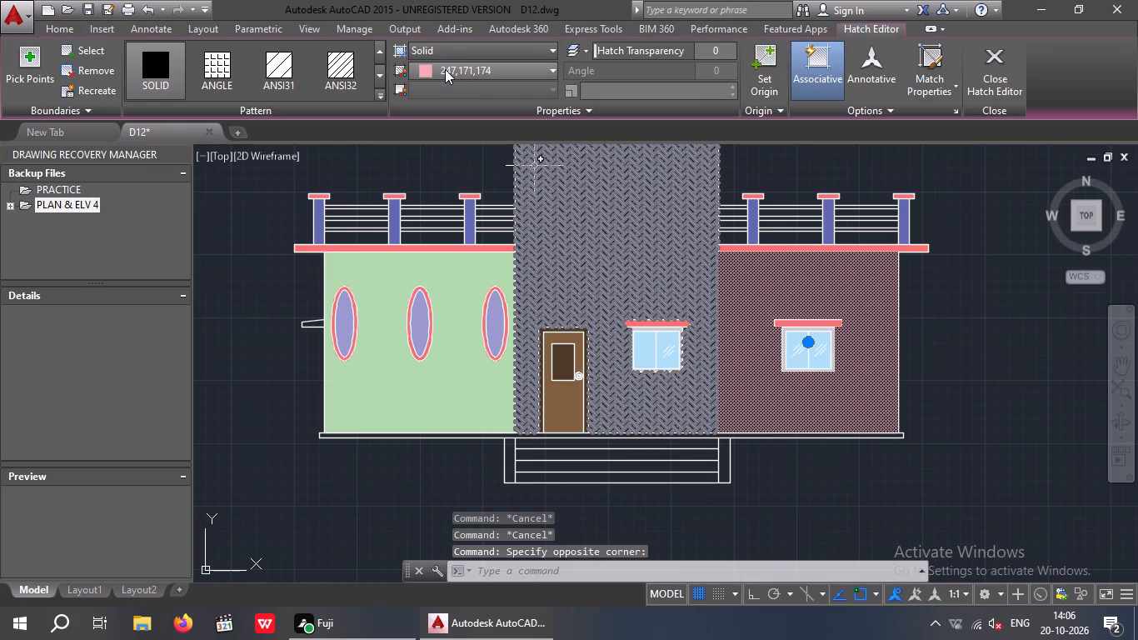
pyautogui.click(445, 69)
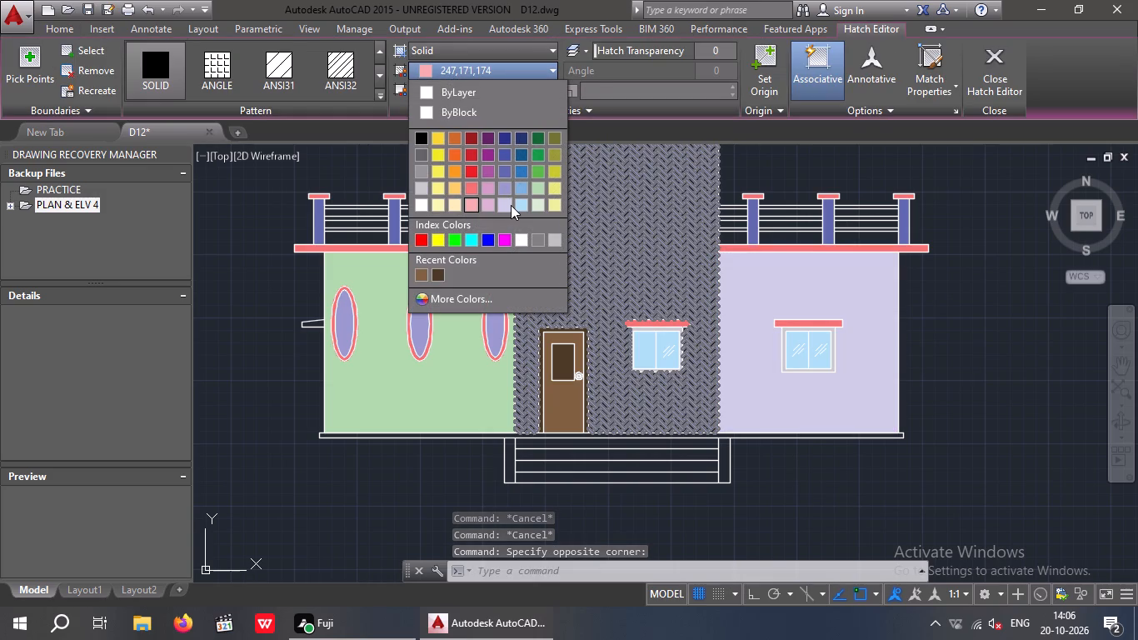
pyautogui.click(506, 189)
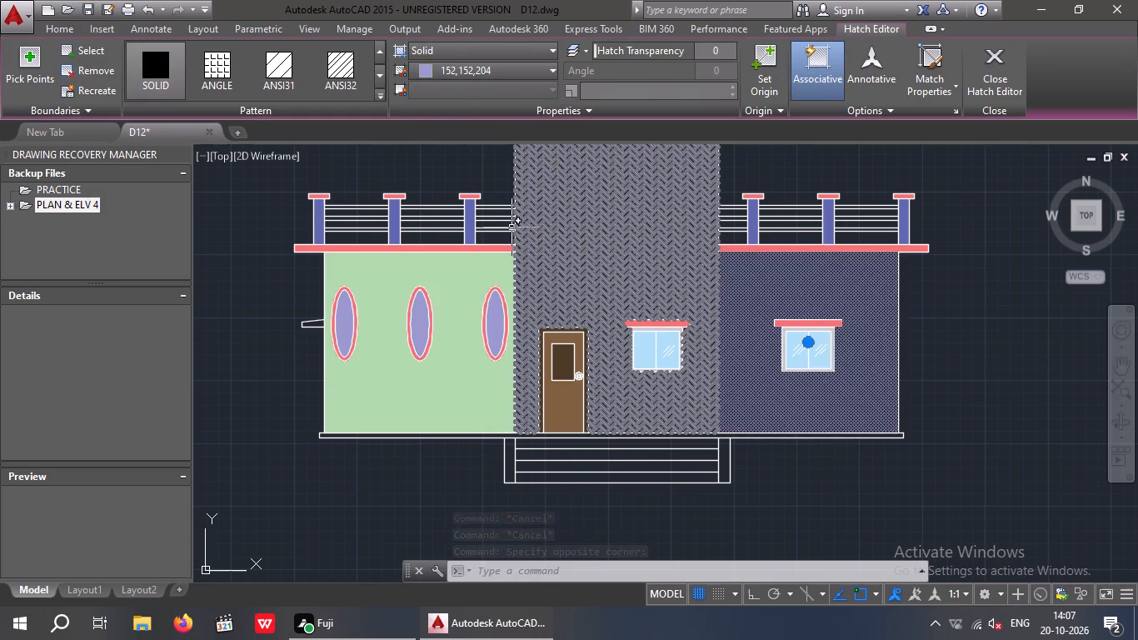
pyautogui.press('Escape')
pyautogui.scroll(-2, 373, 417)
pyautogui.press('Escape')
pyautogui.press('Escape')
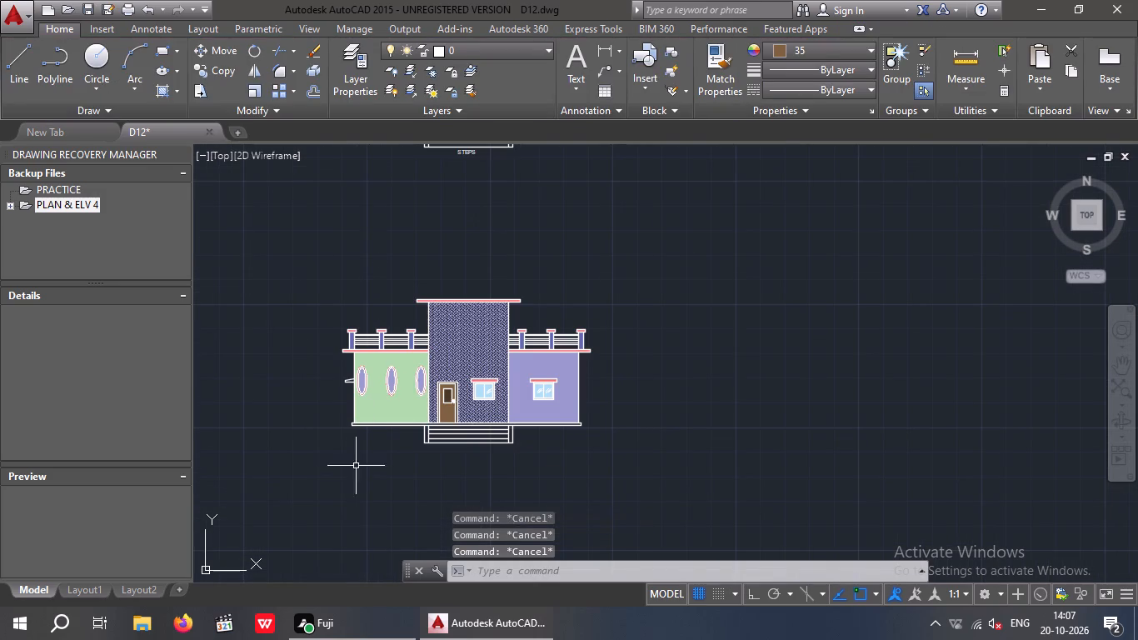
# Set the scale of the central wall's AR-HBONE hatch to 0.003.
pyautogui.scroll(2, 573, 428)
pyautogui.moveTo(479, 467); pyautogui.dragTo(689, 465, button='middle')
pyautogui.scroll(-1, 685, 459)
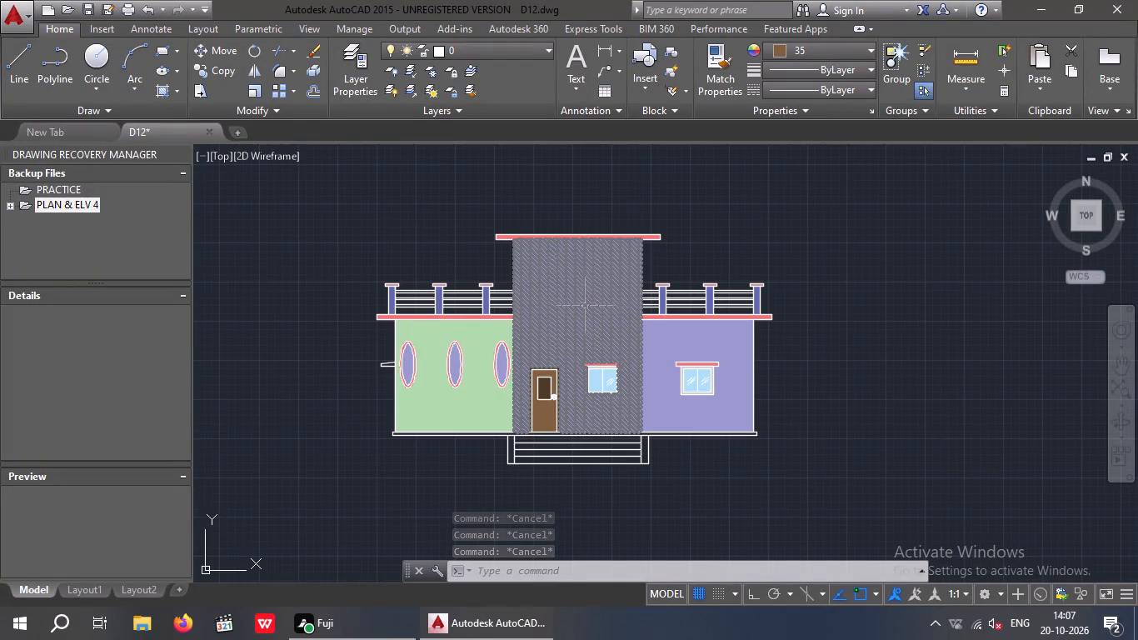
pyautogui.click(587, 306)
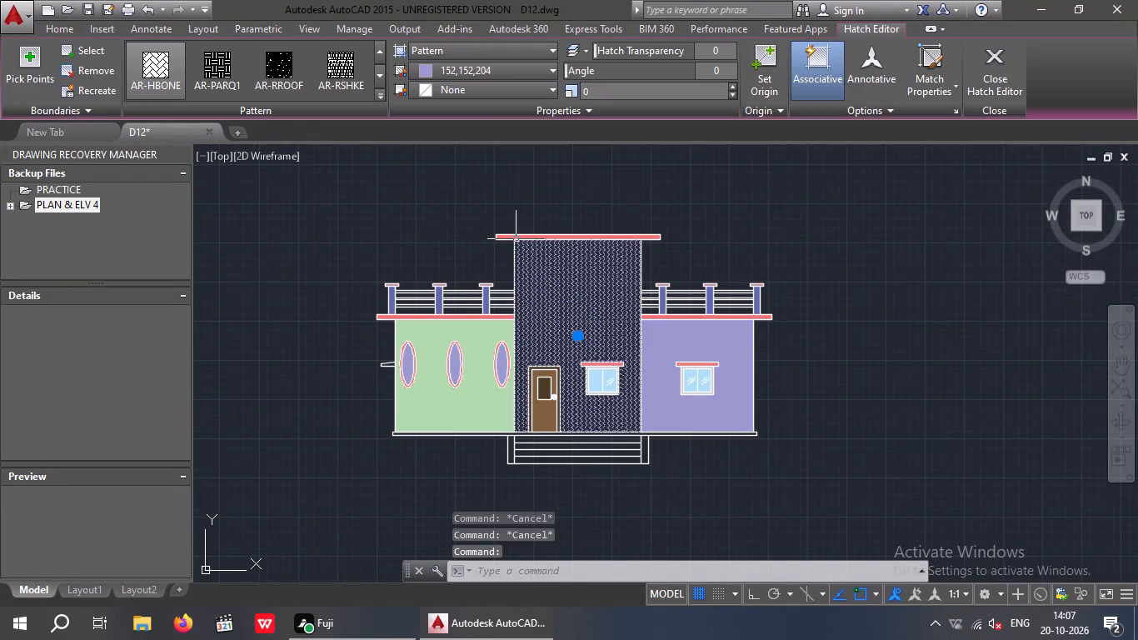
pyautogui.click(597, 93)
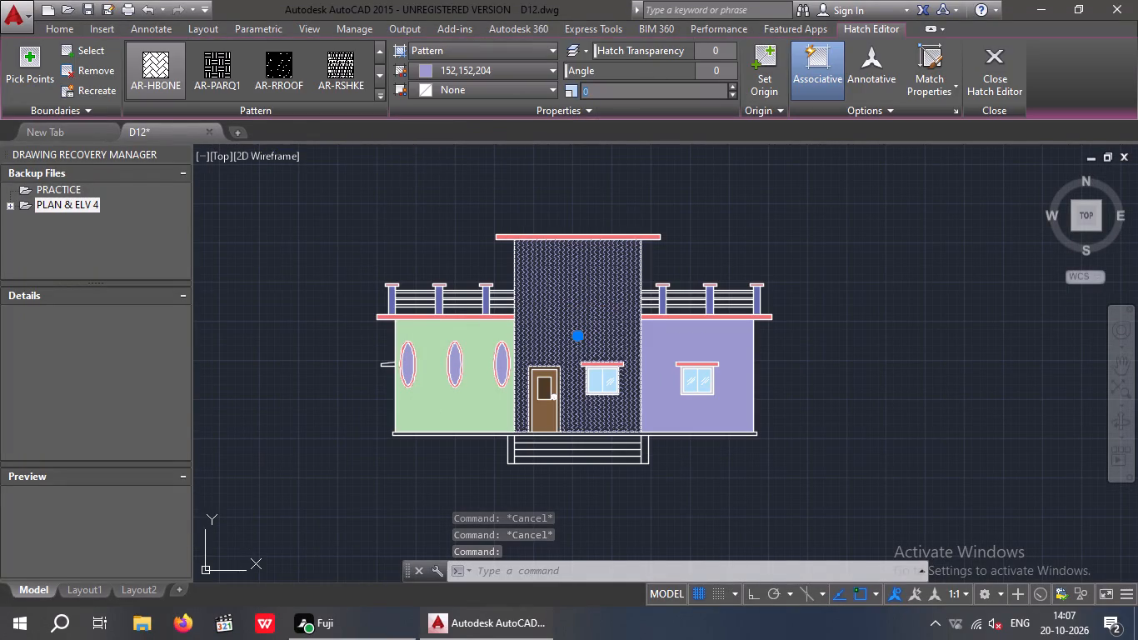
pyautogui.write('0.00')
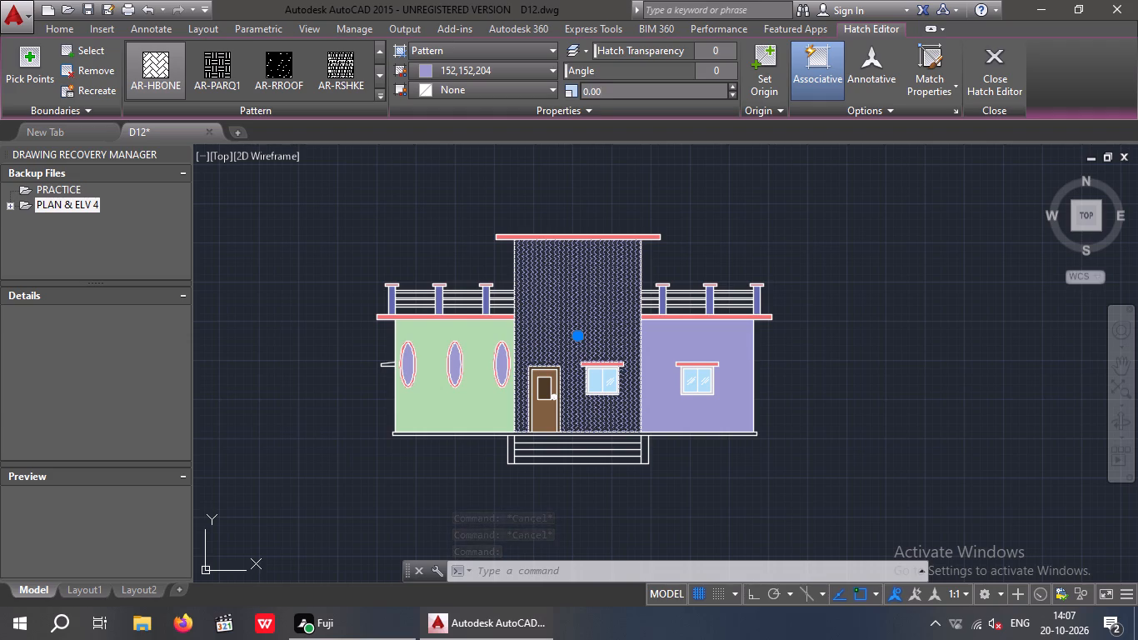
pyautogui.press('3')
pyautogui.press('Return')
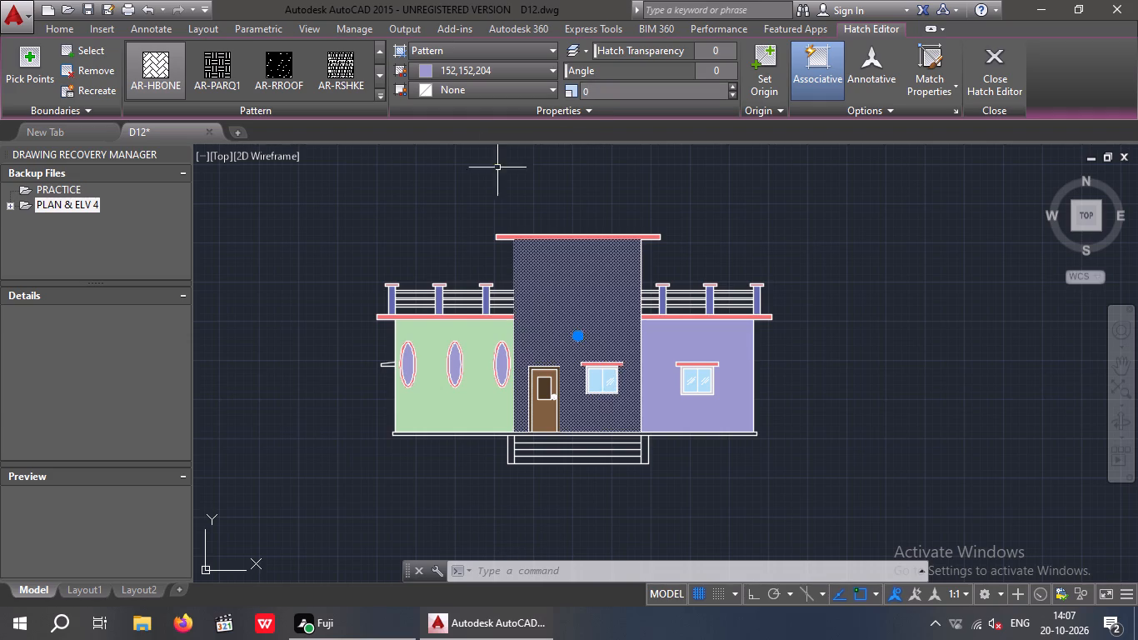
pyautogui.press('Escape')
pyautogui.press('Escape')
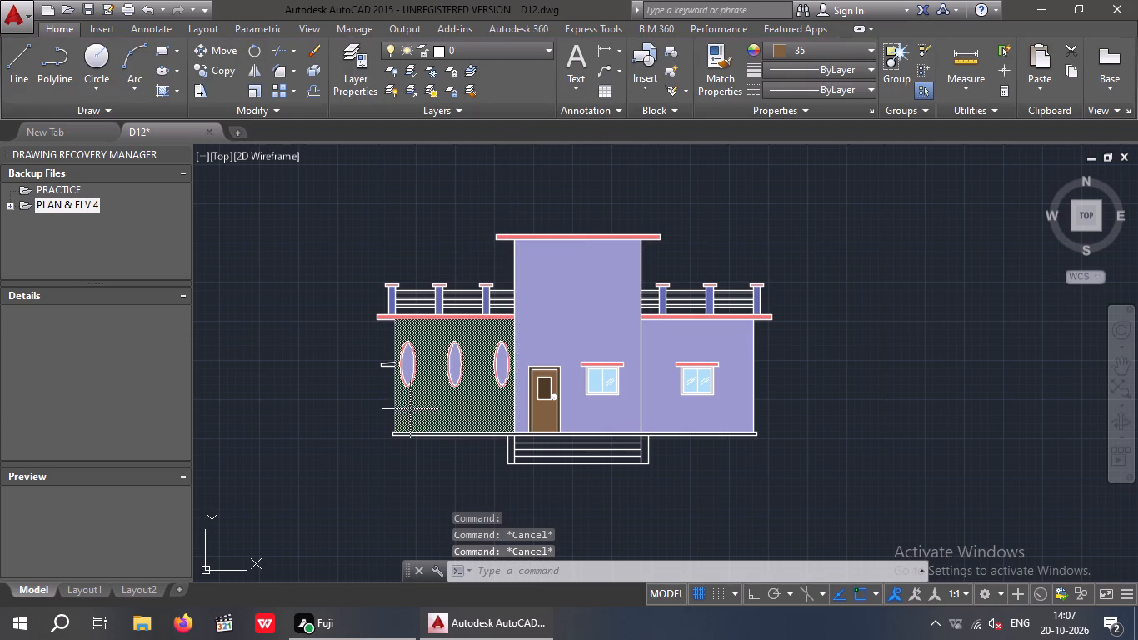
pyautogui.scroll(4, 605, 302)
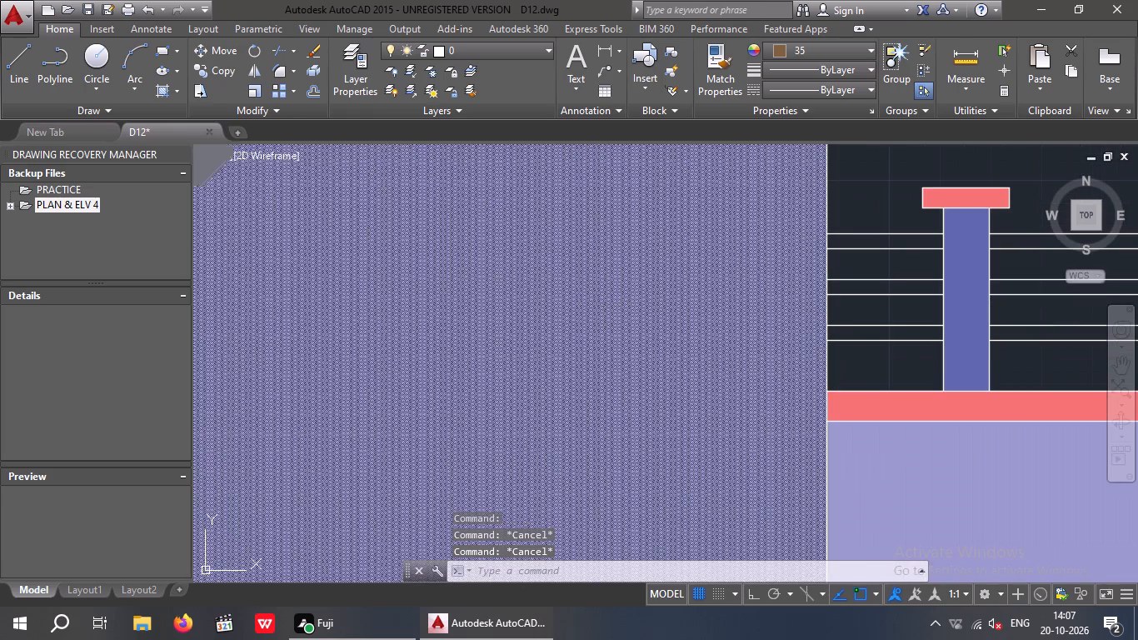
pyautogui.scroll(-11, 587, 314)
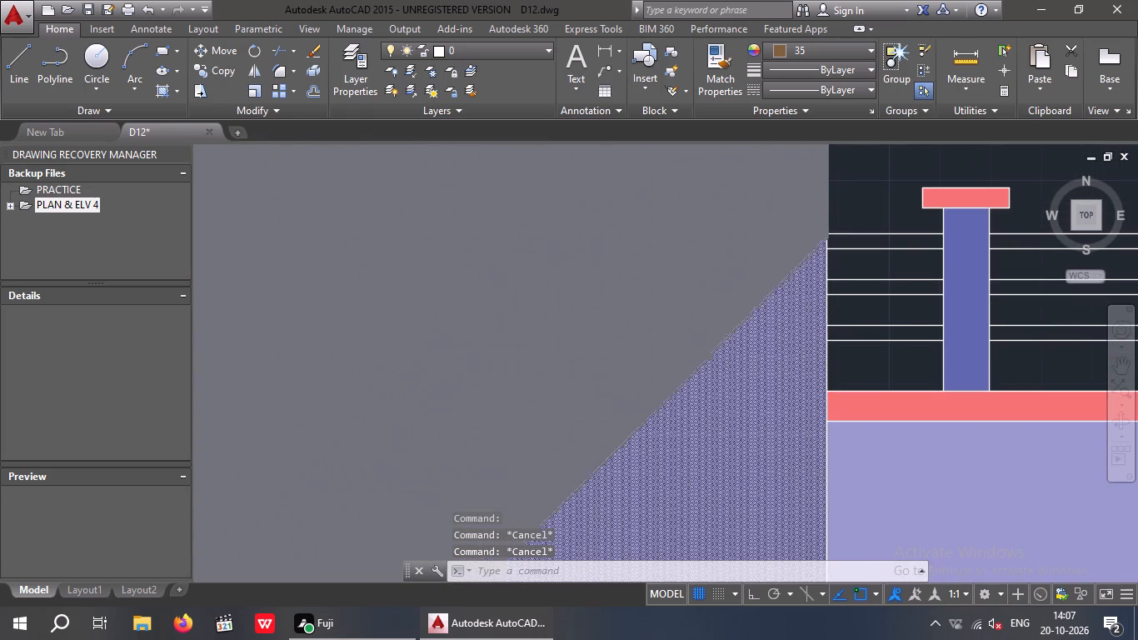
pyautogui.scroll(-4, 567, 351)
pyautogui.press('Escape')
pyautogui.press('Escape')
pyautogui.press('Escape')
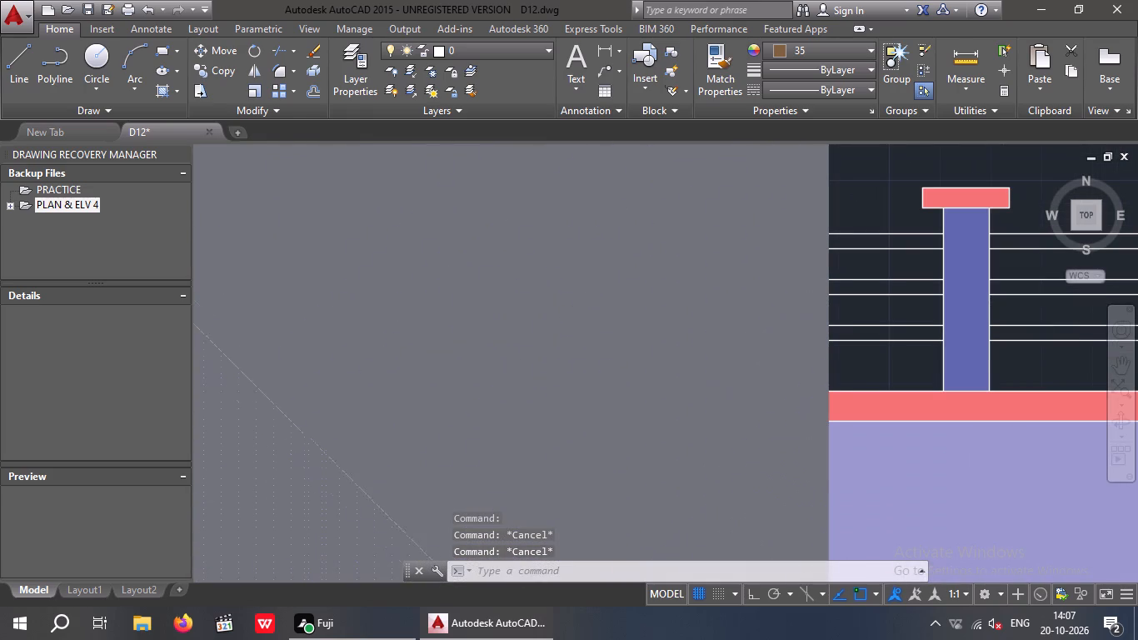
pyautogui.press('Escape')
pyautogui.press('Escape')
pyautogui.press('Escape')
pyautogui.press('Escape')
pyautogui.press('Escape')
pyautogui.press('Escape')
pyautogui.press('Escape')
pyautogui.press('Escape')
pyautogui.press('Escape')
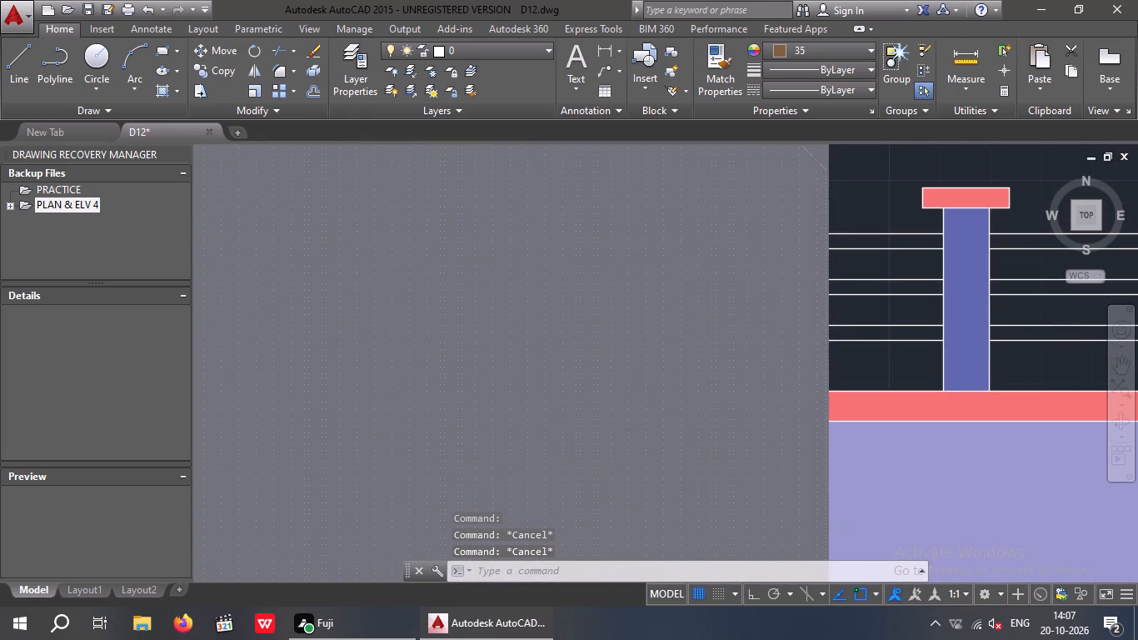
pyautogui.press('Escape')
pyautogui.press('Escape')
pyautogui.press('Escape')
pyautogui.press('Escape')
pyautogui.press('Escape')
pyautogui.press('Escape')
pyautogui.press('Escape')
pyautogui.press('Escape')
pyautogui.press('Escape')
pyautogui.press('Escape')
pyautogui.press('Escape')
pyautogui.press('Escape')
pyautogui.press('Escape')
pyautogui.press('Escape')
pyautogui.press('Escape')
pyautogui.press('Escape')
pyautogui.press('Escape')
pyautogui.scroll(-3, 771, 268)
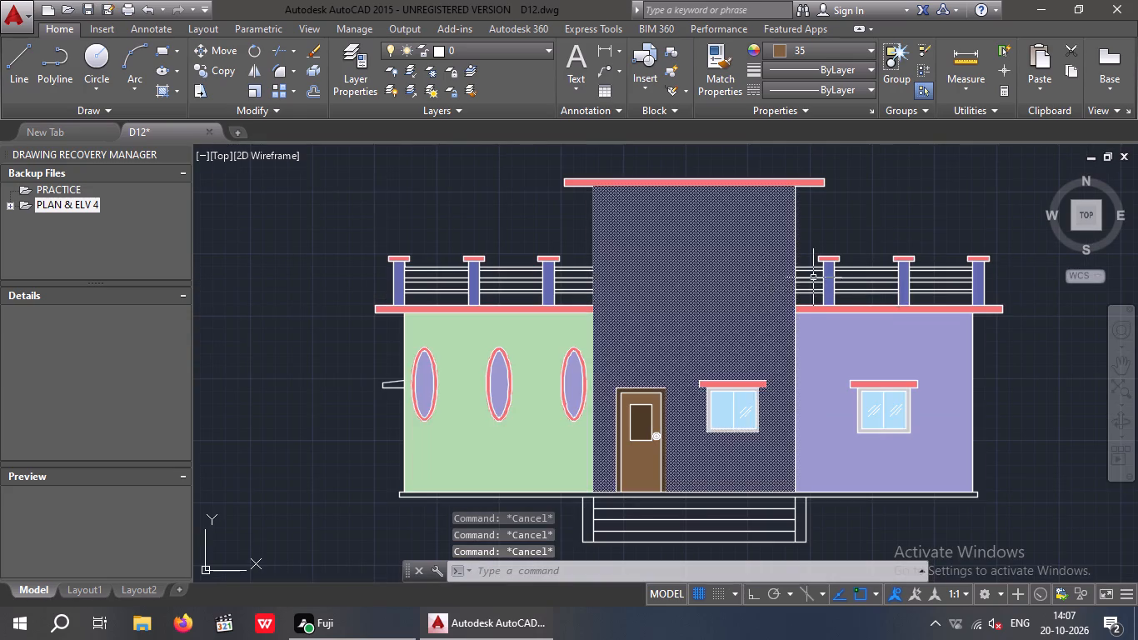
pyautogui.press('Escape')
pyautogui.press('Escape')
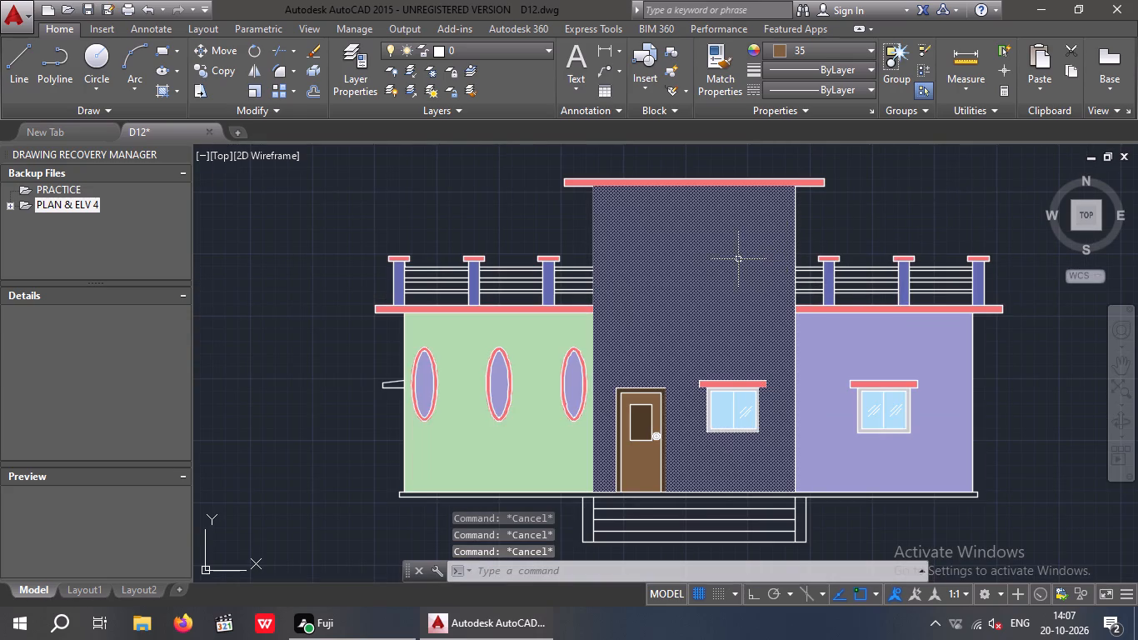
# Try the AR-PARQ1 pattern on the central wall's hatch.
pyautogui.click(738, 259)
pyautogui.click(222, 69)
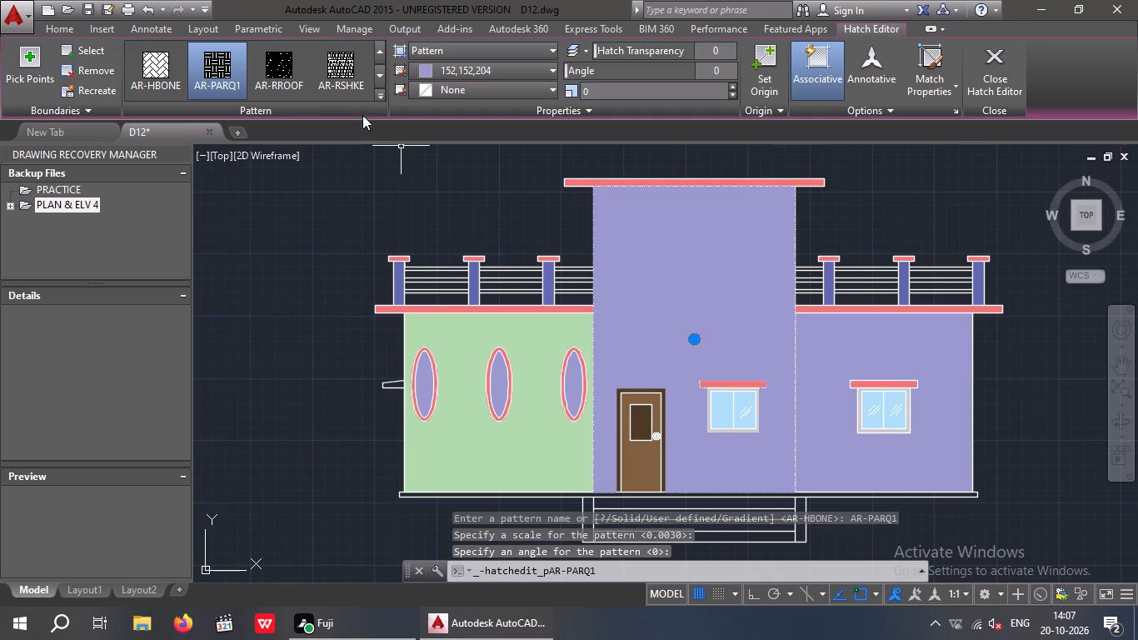
# Change the central wall's hatch pattern to CROSS.
pyautogui.scroll(3, 346, 75)
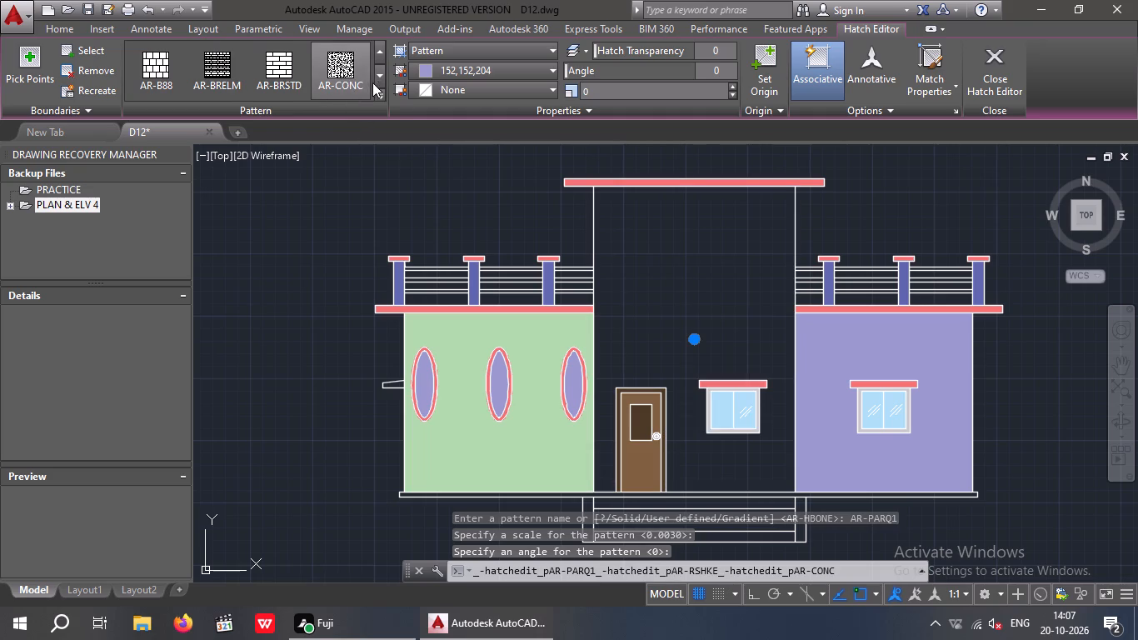
pyautogui.click(383, 93)
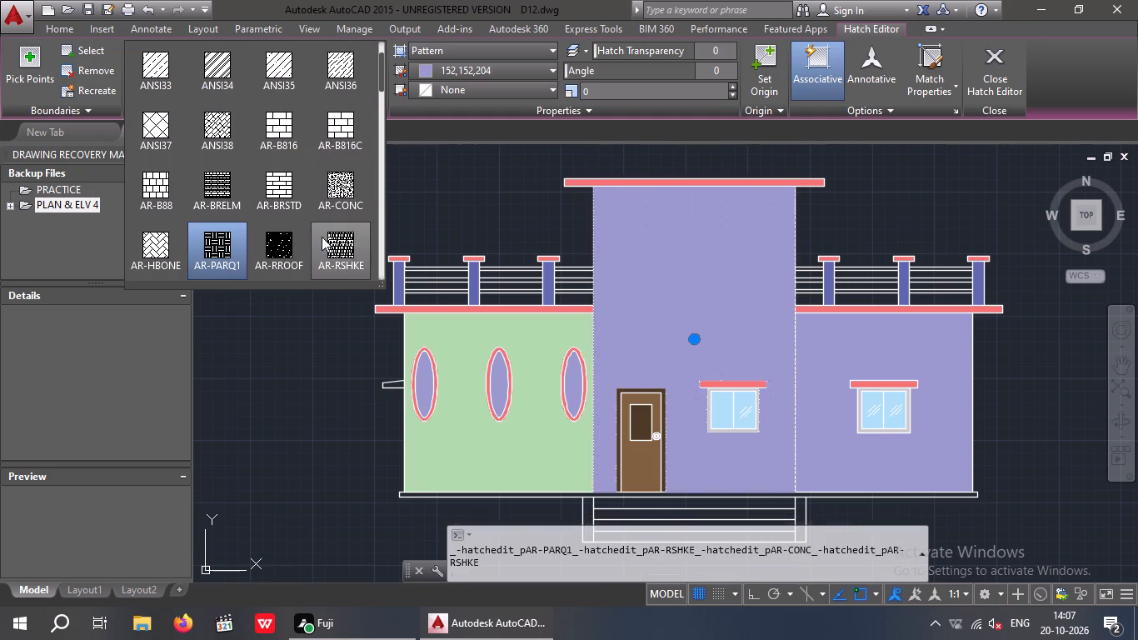
pyautogui.scroll(5, 324, 235)
pyautogui.scroll(-4, 327, 231)
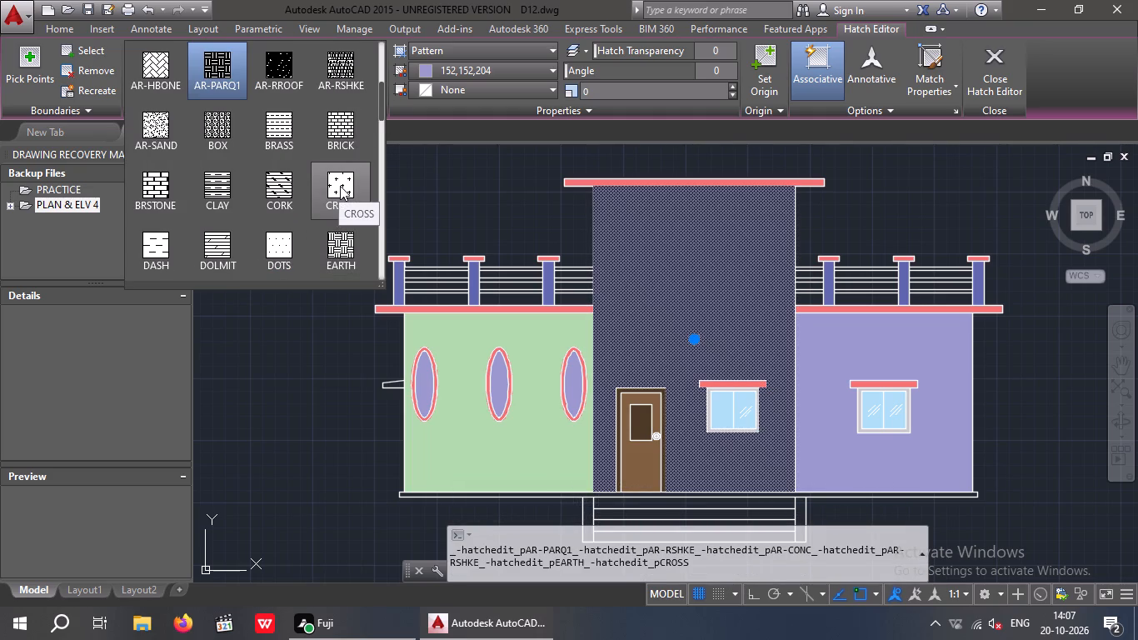
pyautogui.click(340, 186)
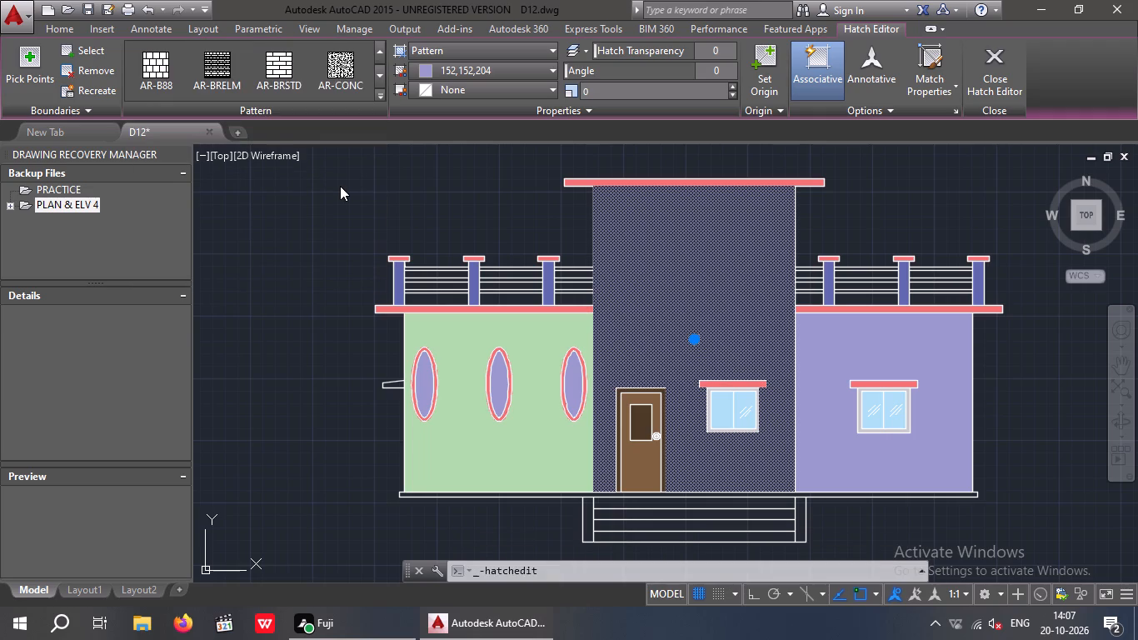
# Delete the CROSS hatch from the central wall.
pyautogui.click(689, 278)
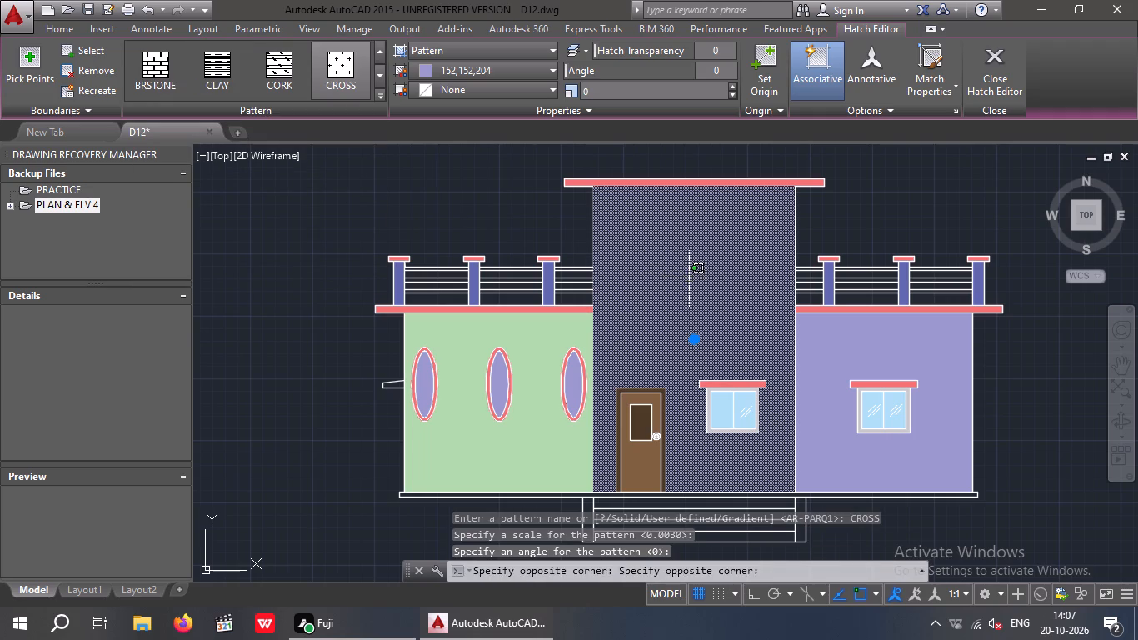
pyautogui.press('Escape')
pyautogui.press('Escape')
pyautogui.click(691, 284)
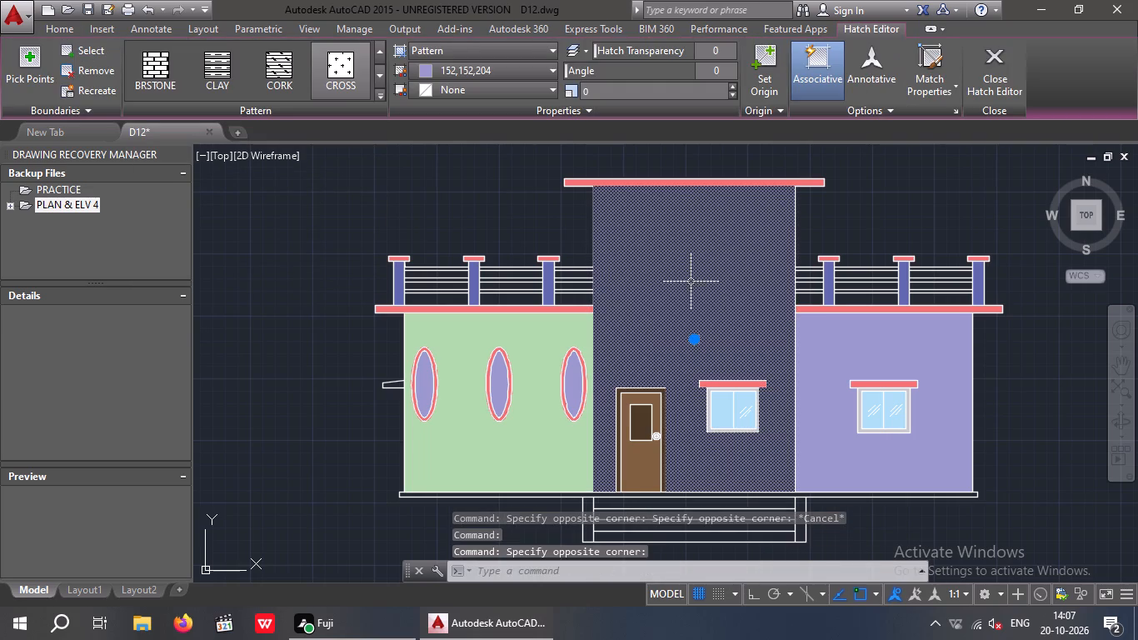
pyautogui.press('Delete')
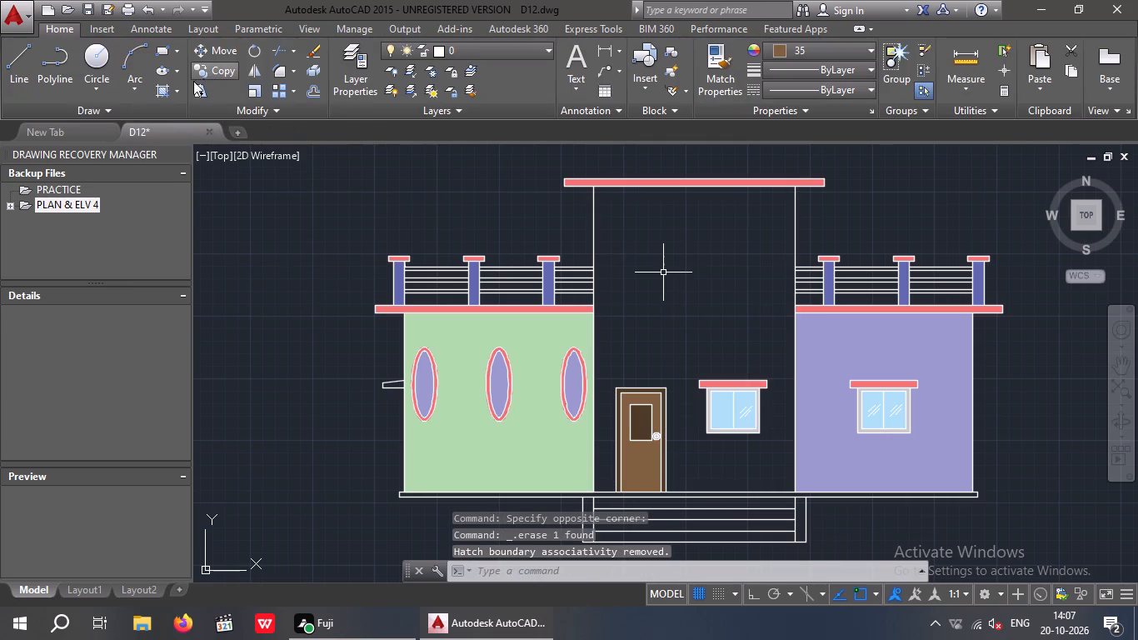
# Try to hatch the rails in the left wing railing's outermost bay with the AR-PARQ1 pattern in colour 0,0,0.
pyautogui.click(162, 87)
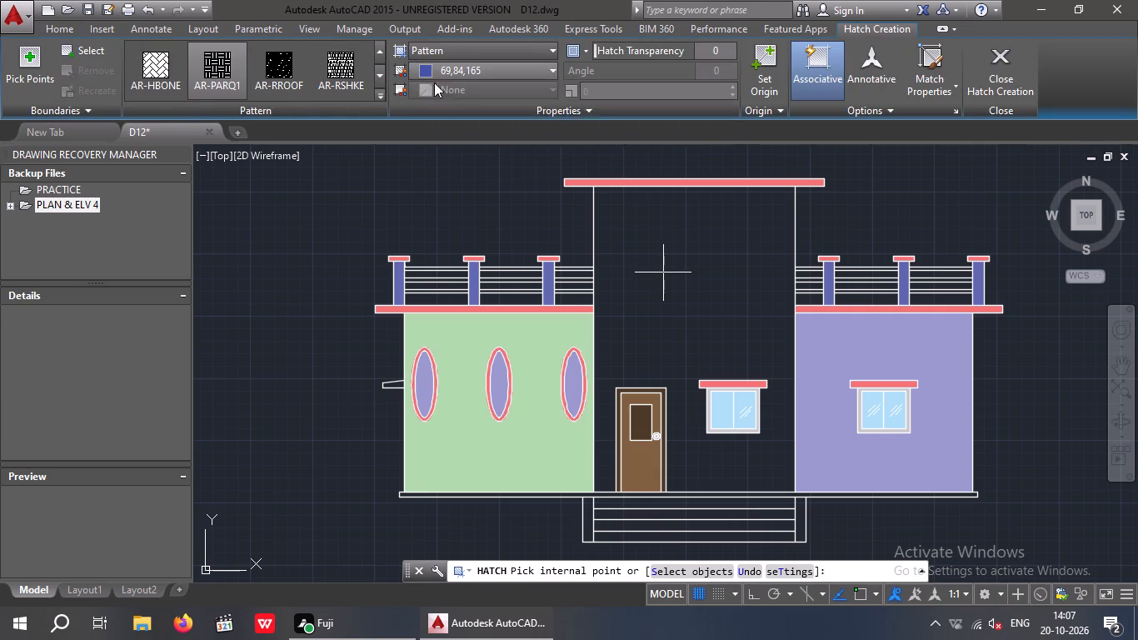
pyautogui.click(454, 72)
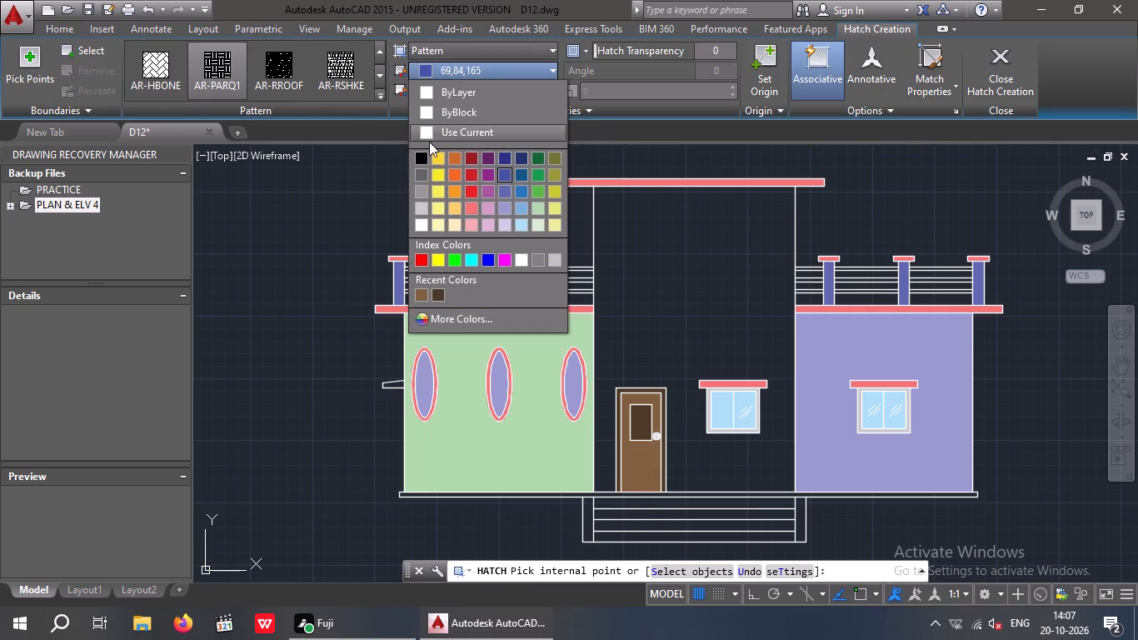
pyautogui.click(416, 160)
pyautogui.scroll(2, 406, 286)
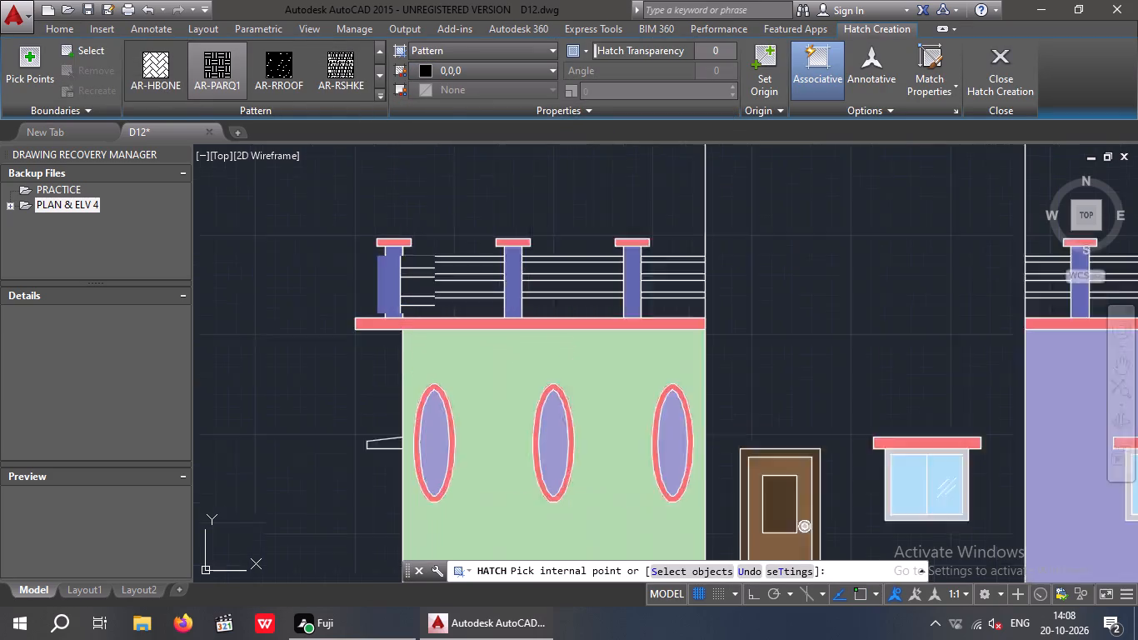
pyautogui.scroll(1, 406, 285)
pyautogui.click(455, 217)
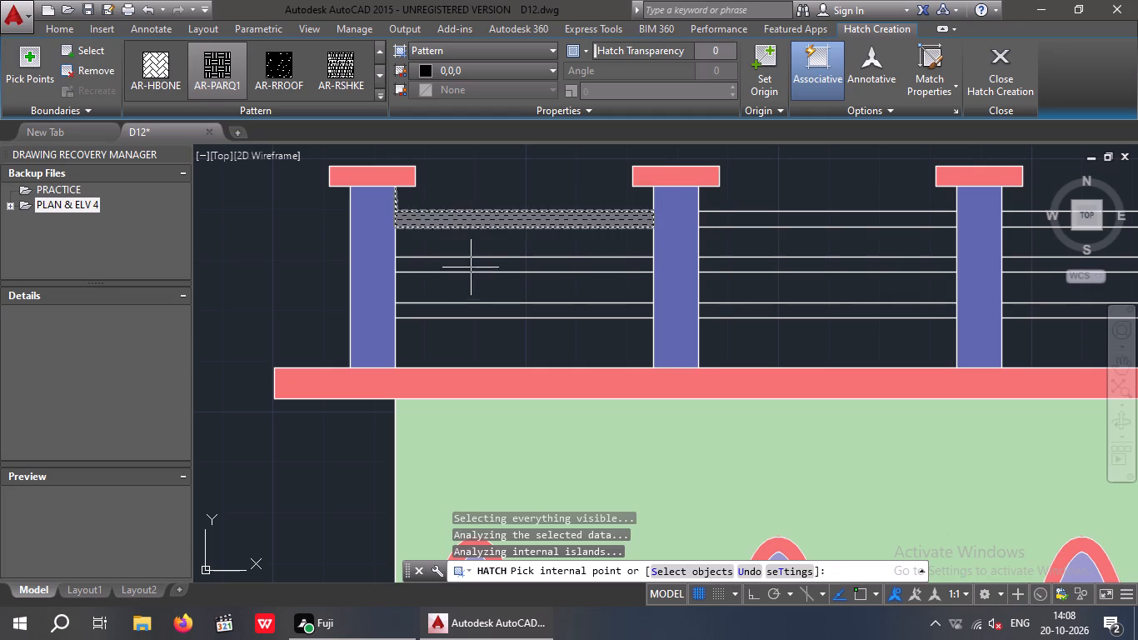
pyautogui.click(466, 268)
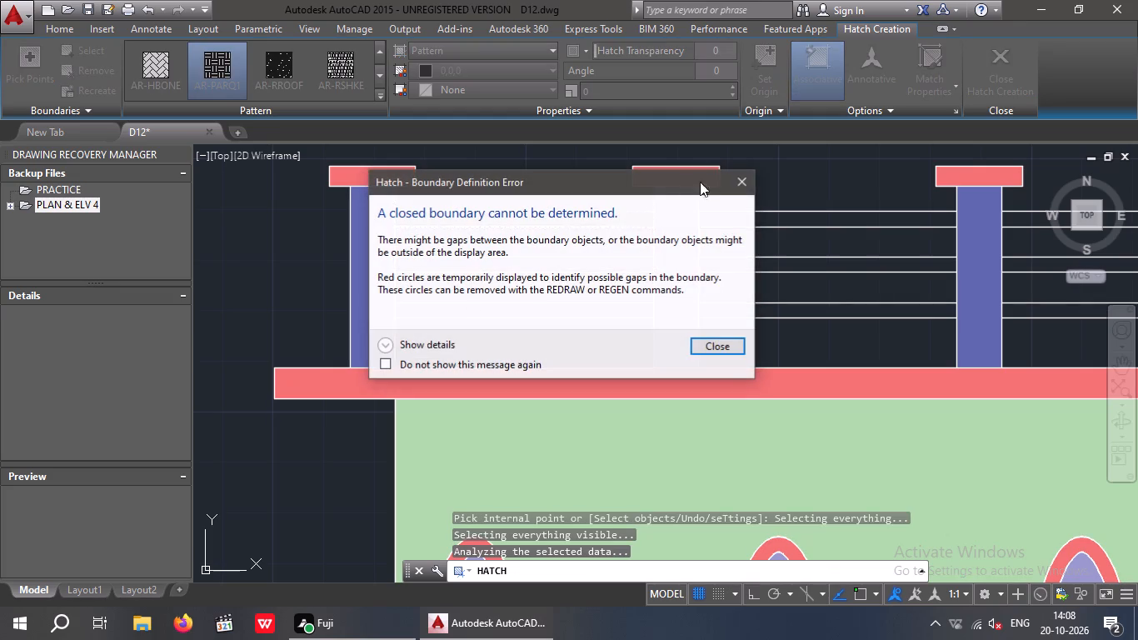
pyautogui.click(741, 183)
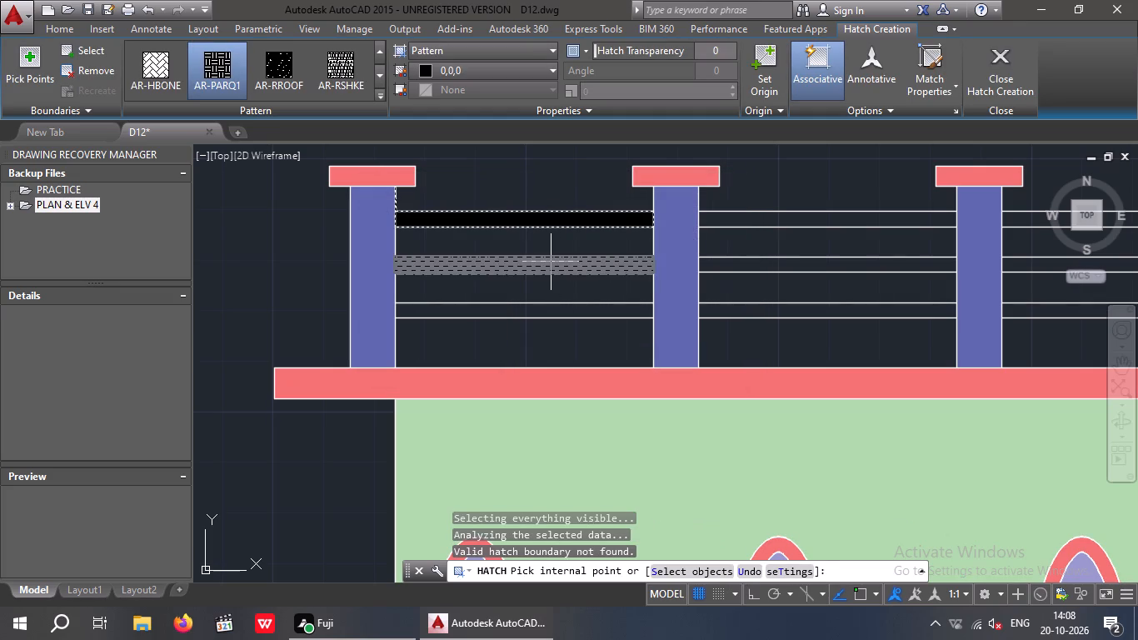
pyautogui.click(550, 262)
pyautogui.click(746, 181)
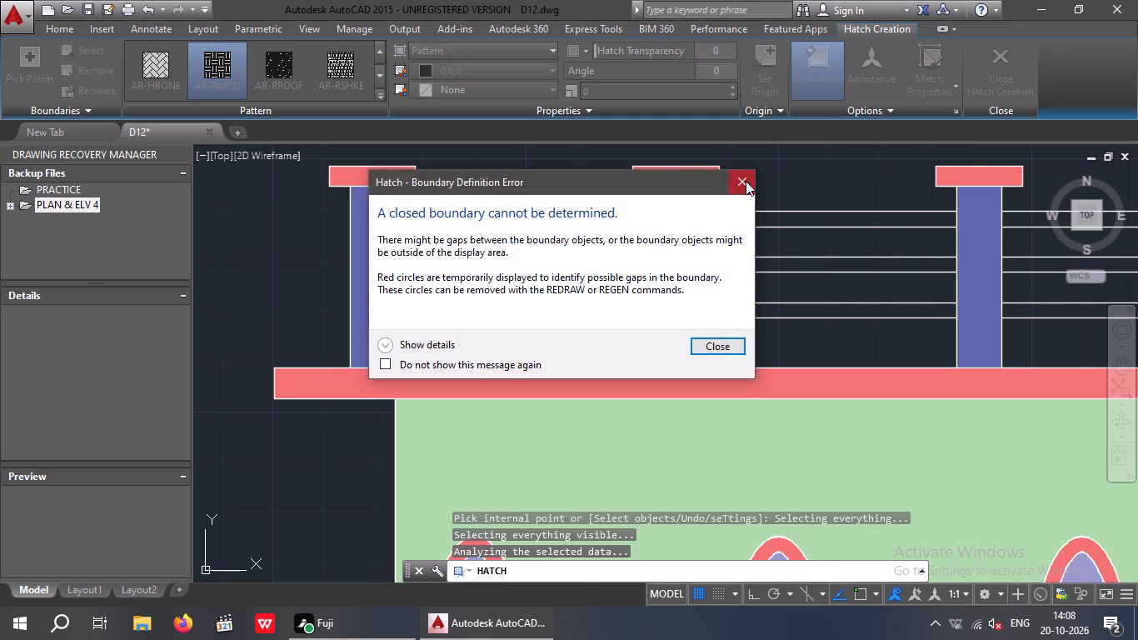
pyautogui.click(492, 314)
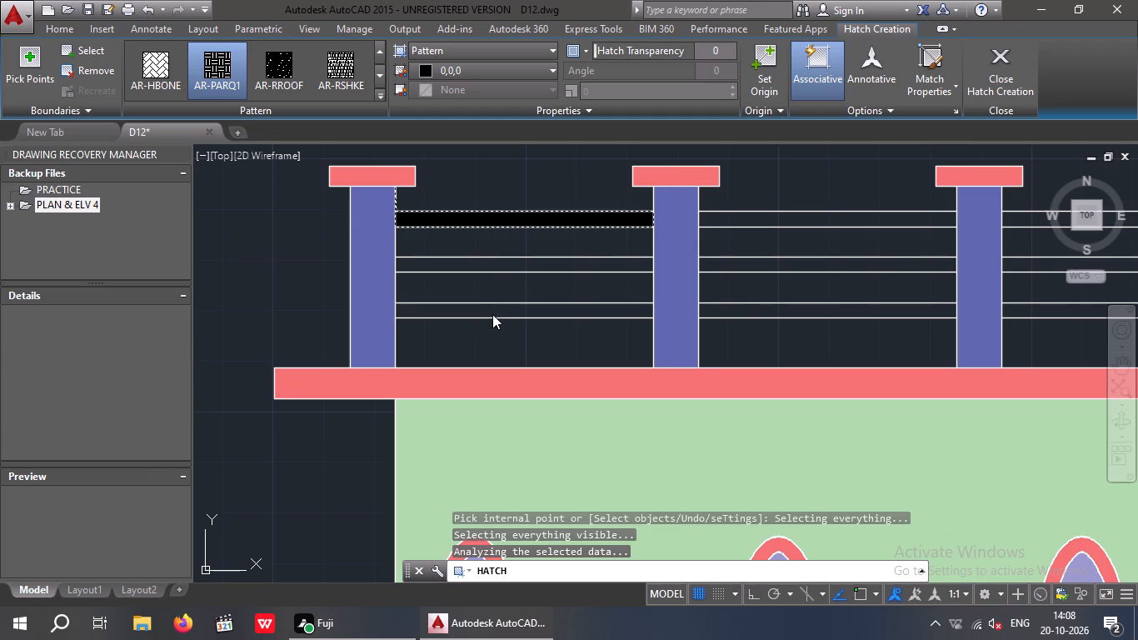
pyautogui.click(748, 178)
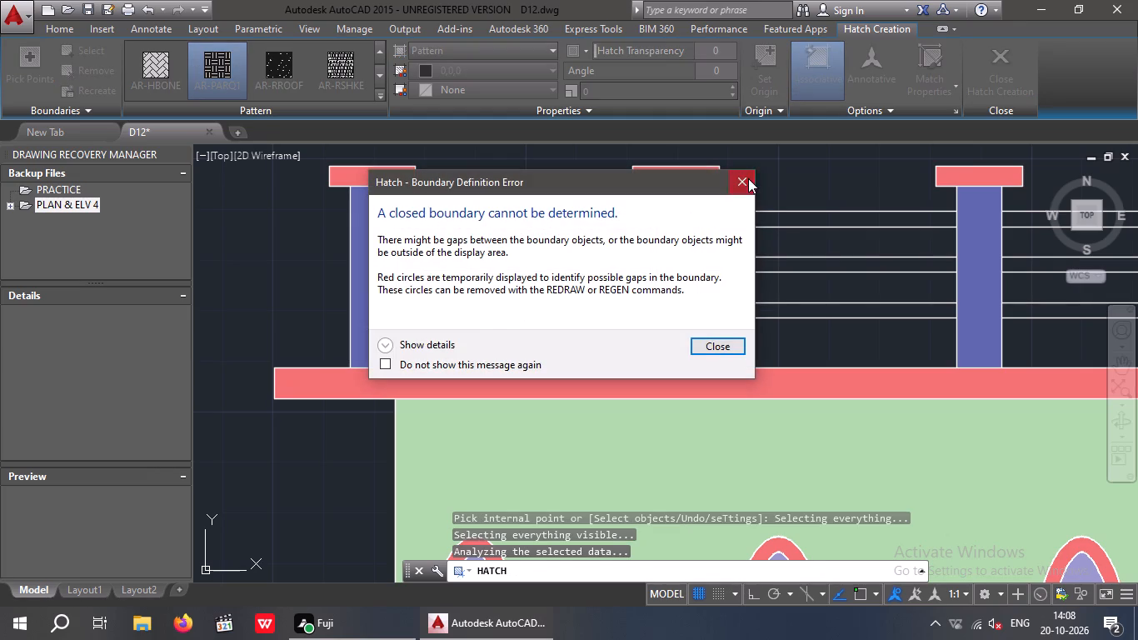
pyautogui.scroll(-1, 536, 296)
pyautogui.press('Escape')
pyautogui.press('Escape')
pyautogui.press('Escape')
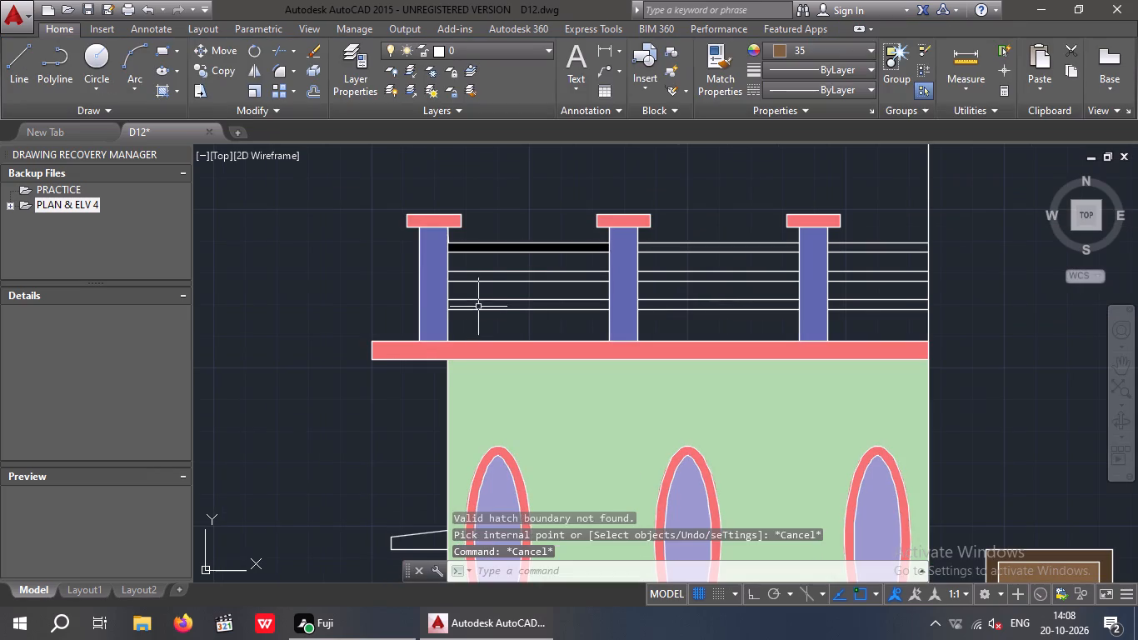
# Fill the middle and bottom rails in the left wing railing's outermost bay with a SOLID hatch in colour 0,0,0.
pyautogui.click(158, 91)
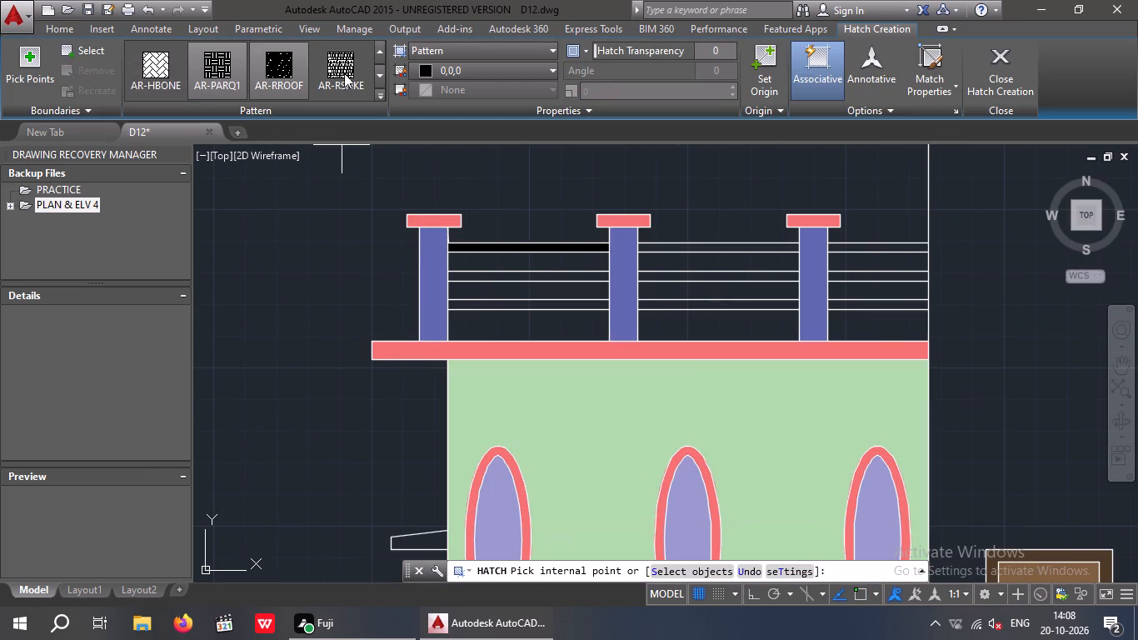
pyautogui.scroll(7, 197, 67)
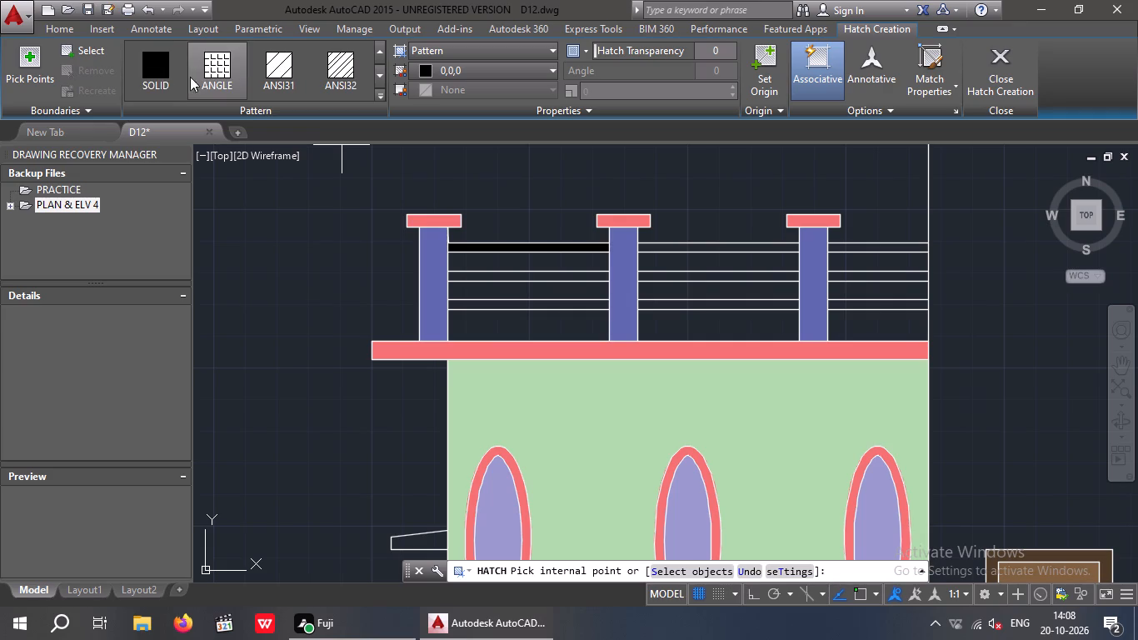
pyautogui.doubleClick(149, 67)
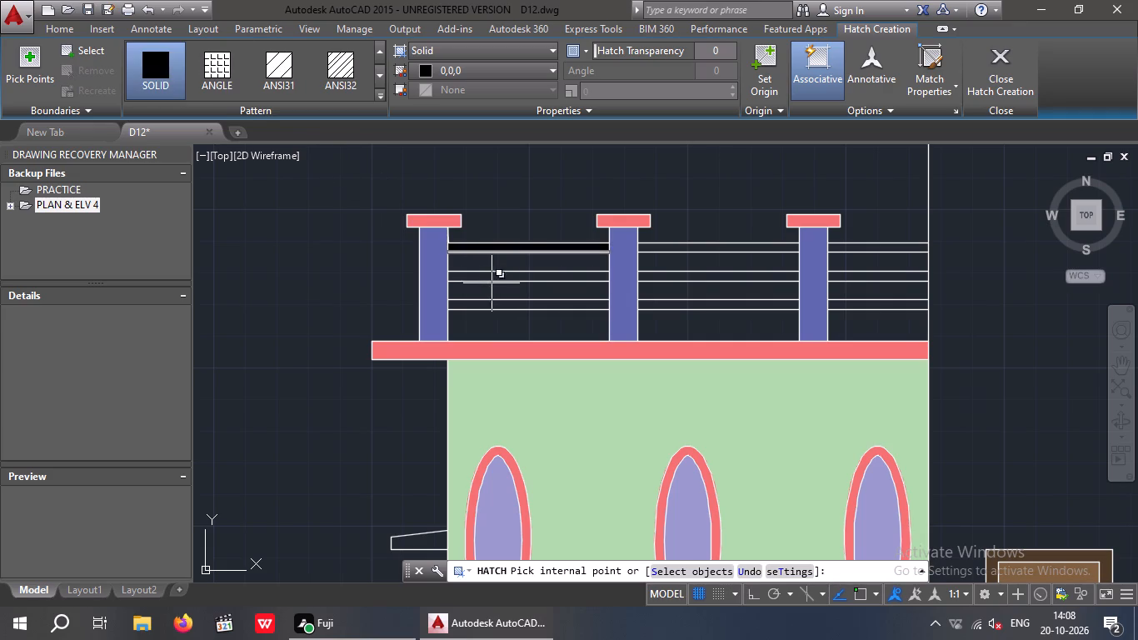
pyautogui.click(497, 276)
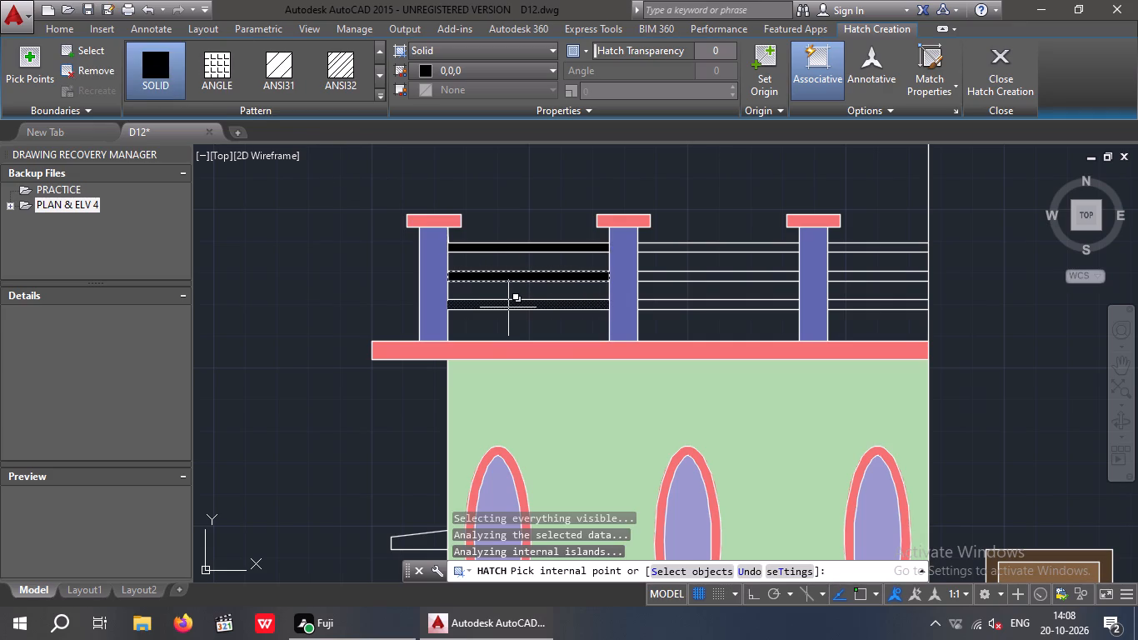
pyautogui.click(508, 307)
pyautogui.press('Escape')
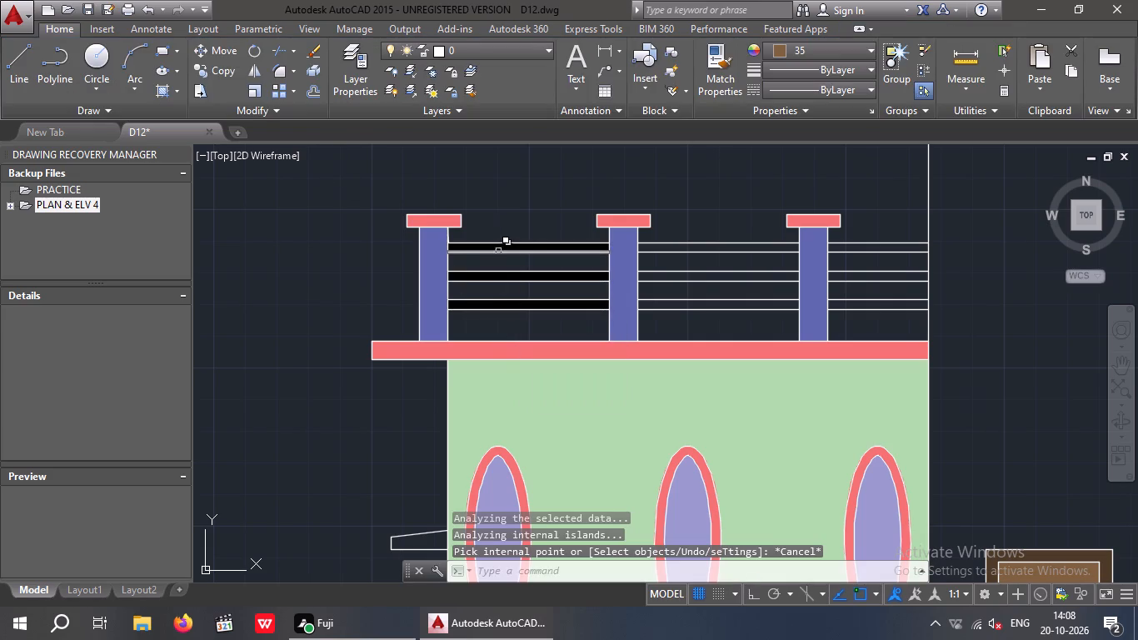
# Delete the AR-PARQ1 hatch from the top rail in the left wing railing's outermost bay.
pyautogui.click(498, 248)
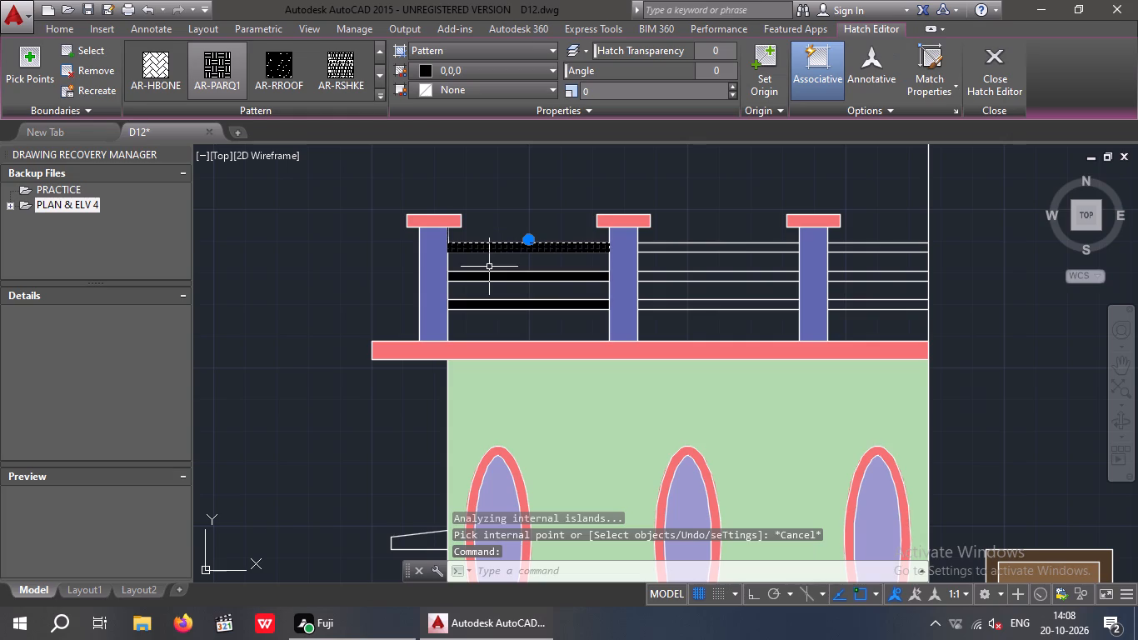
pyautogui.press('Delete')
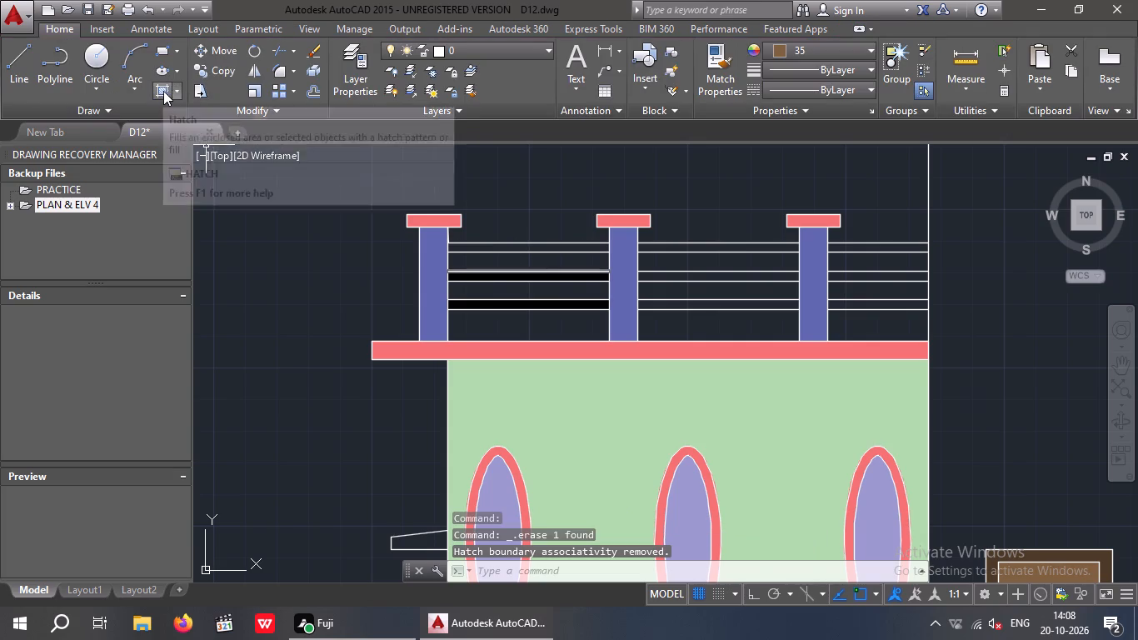
# Fill the outermost bay's top rail and all rails in the left wing railing's other two bays with SOLID hatch, colour 0,0,0.
pyautogui.click(163, 91)
pyautogui.doubleClick(152, 59)
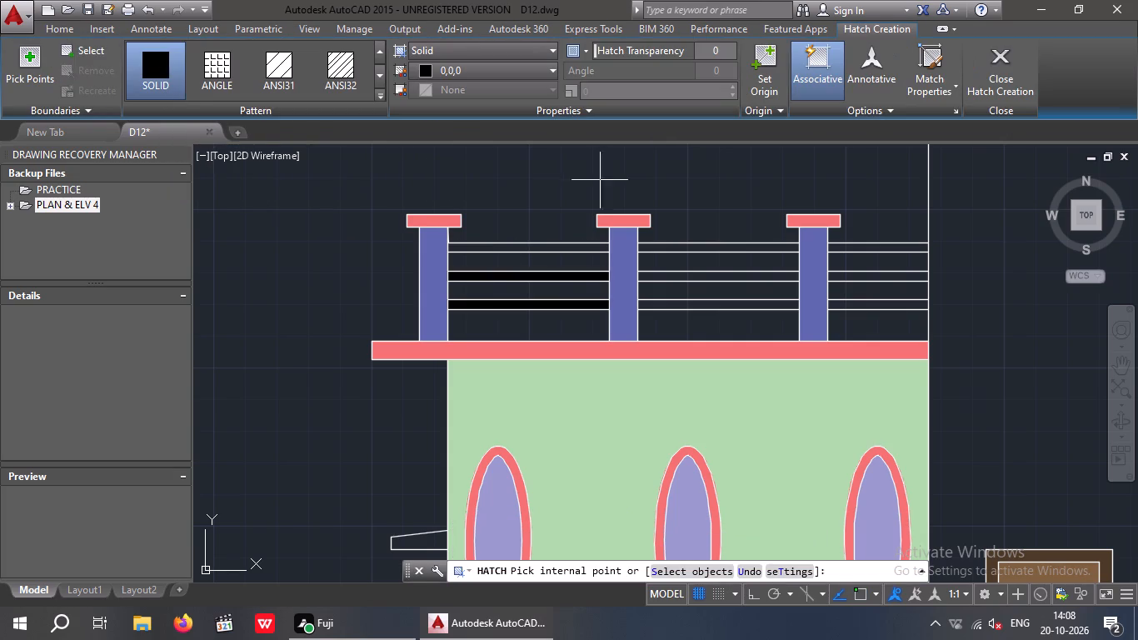
pyautogui.click(522, 245)
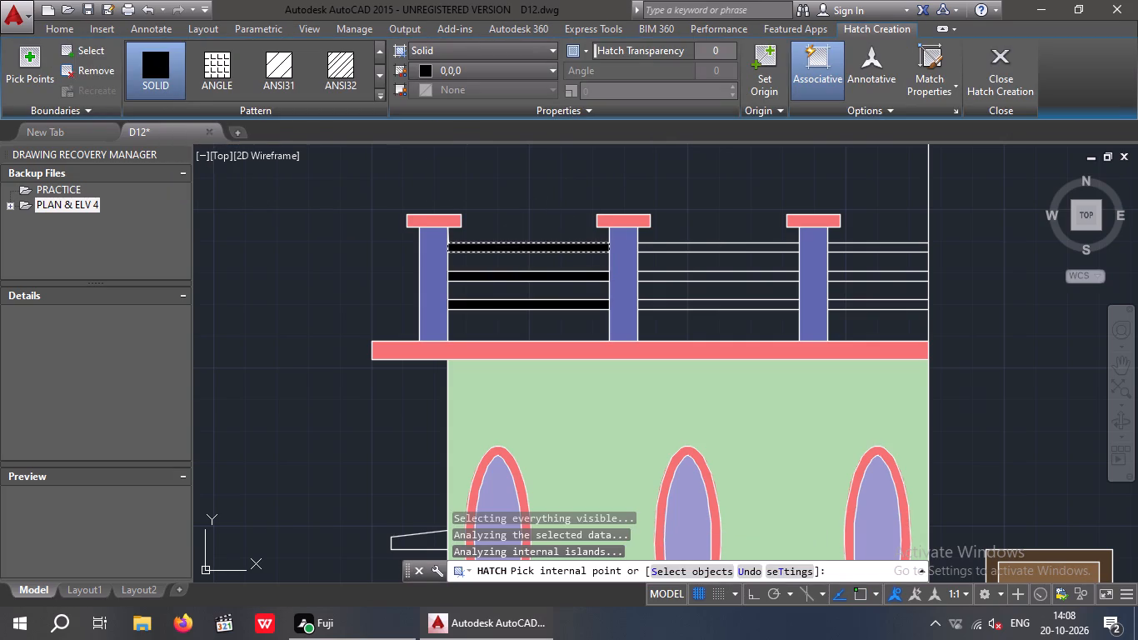
pyautogui.click(691, 245)
pyautogui.click(704, 278)
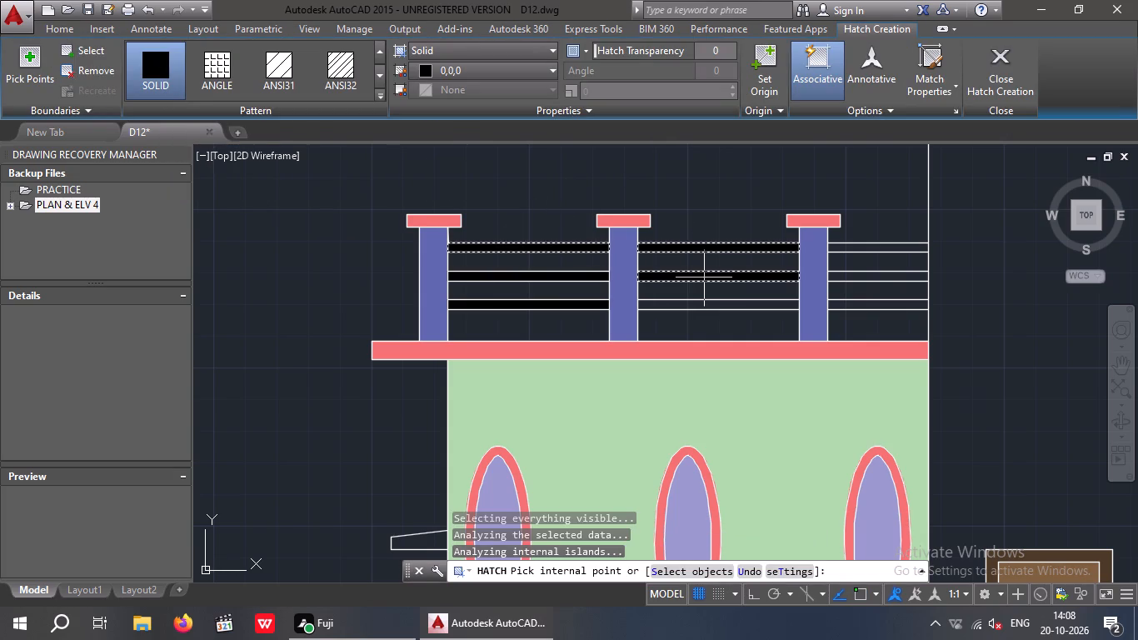
pyautogui.doubleClick(711, 304)
pyautogui.click(865, 247)
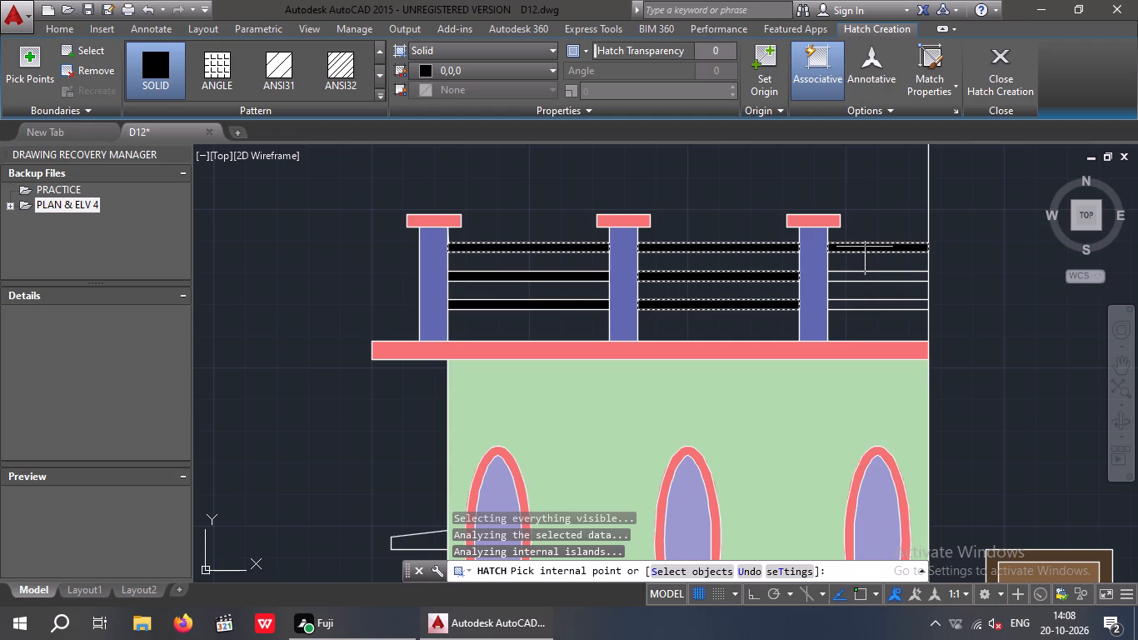
pyautogui.click(870, 277)
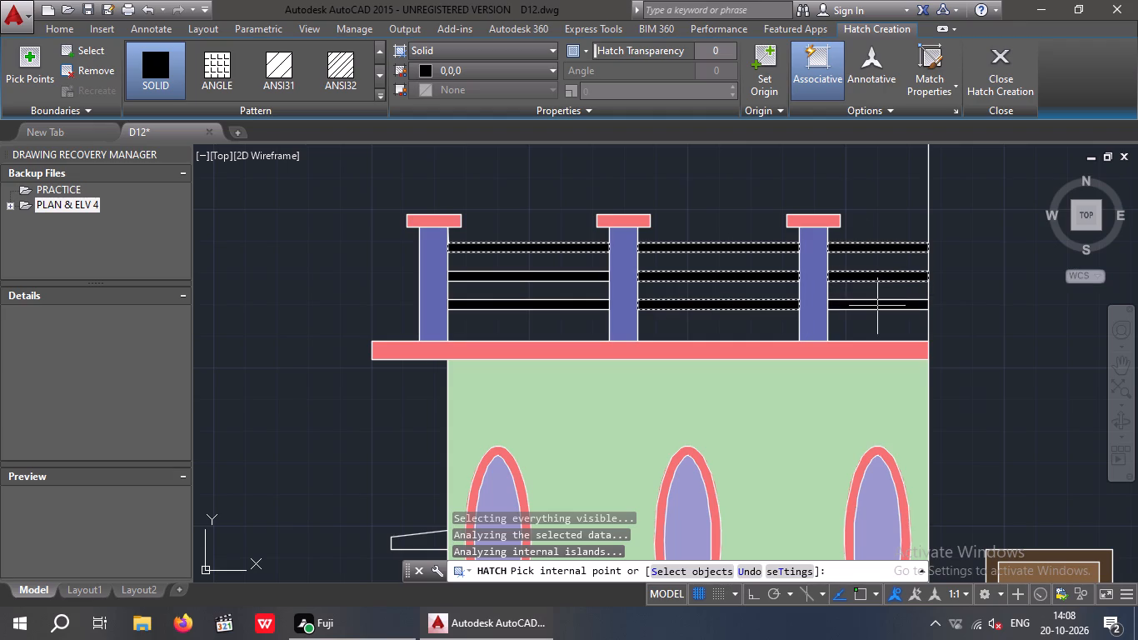
pyautogui.click(877, 306)
# Fill all the rails in the three bays of the right wing's railing with SOLID hatch in colour 0,0,0.
pyautogui.moveTo(879, 271); pyautogui.dragTo(180, 191, button='middle')
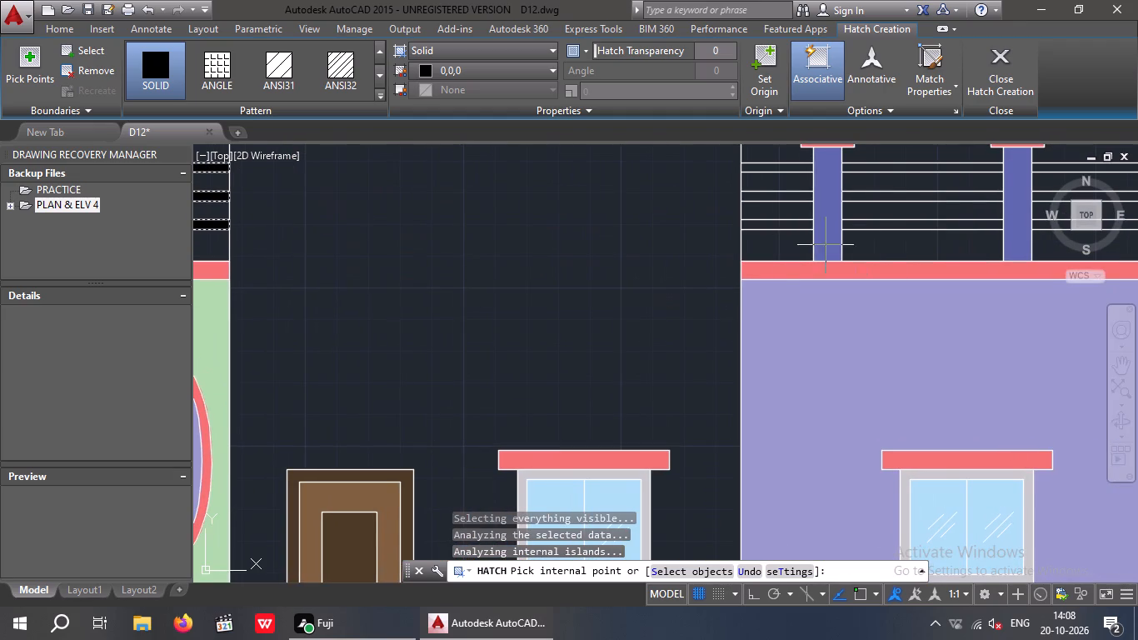
pyautogui.click(767, 227)
pyautogui.click(777, 195)
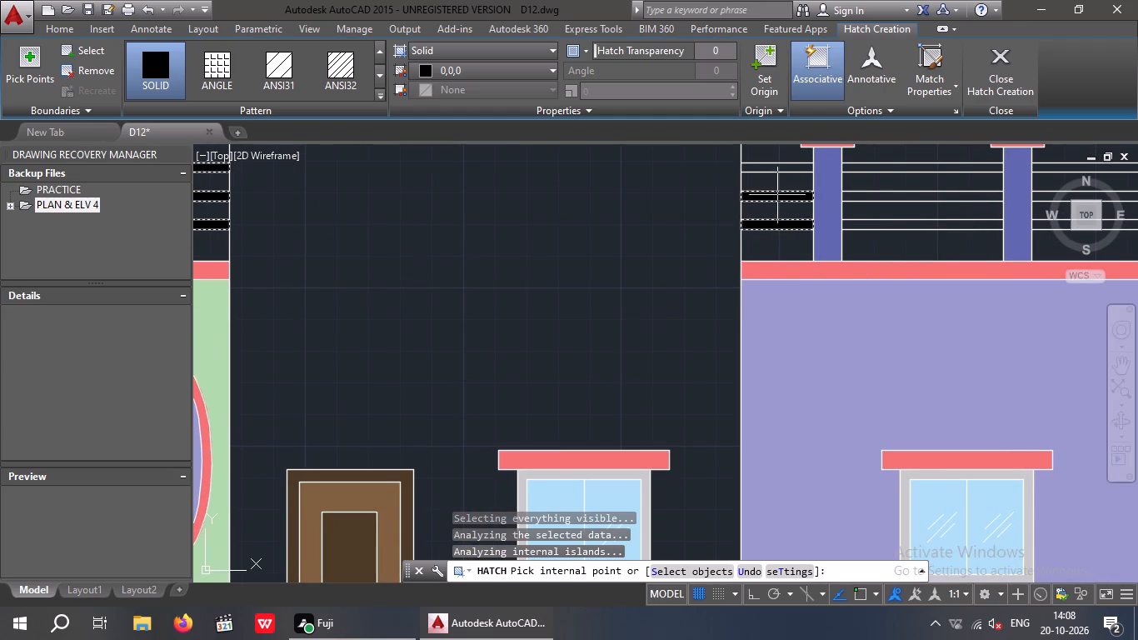
pyautogui.moveTo(778, 207); pyautogui.dragTo(765, 300, button='middle')
pyautogui.click(766, 259)
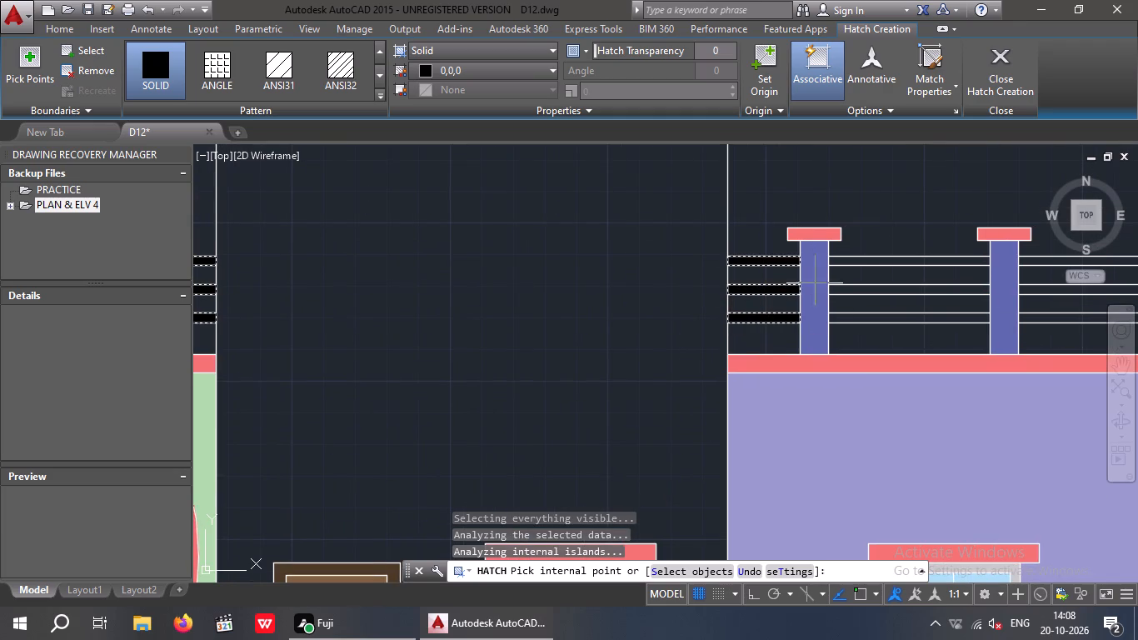
pyautogui.click(879, 259)
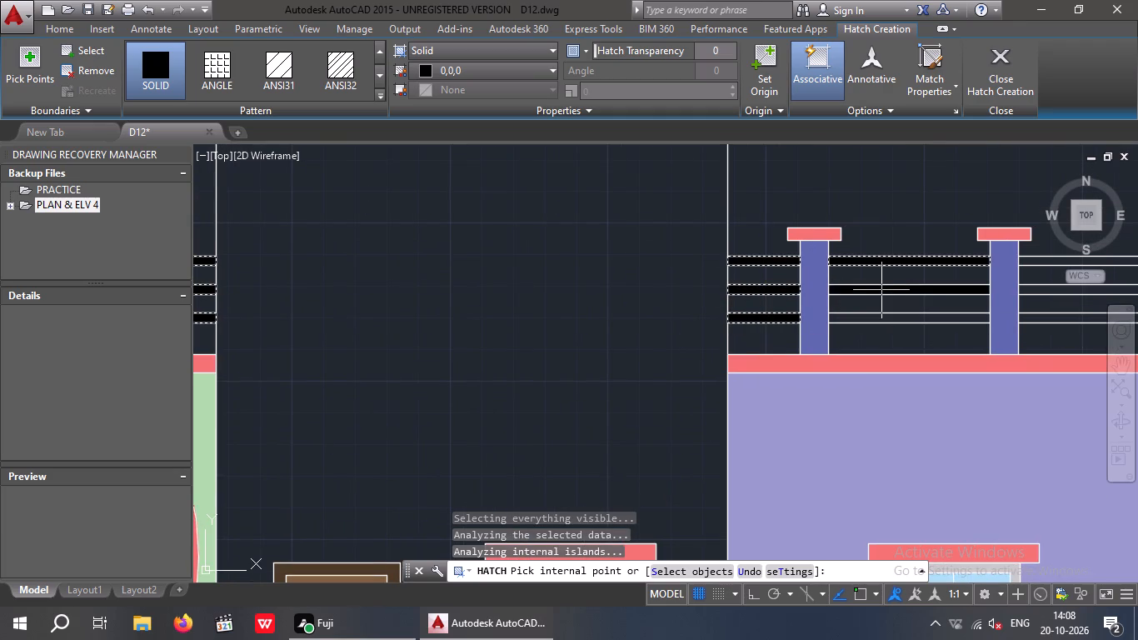
pyautogui.click(881, 289)
pyautogui.click(896, 320)
pyautogui.moveTo(901, 307); pyautogui.dragTo(494, 306, button='middle')
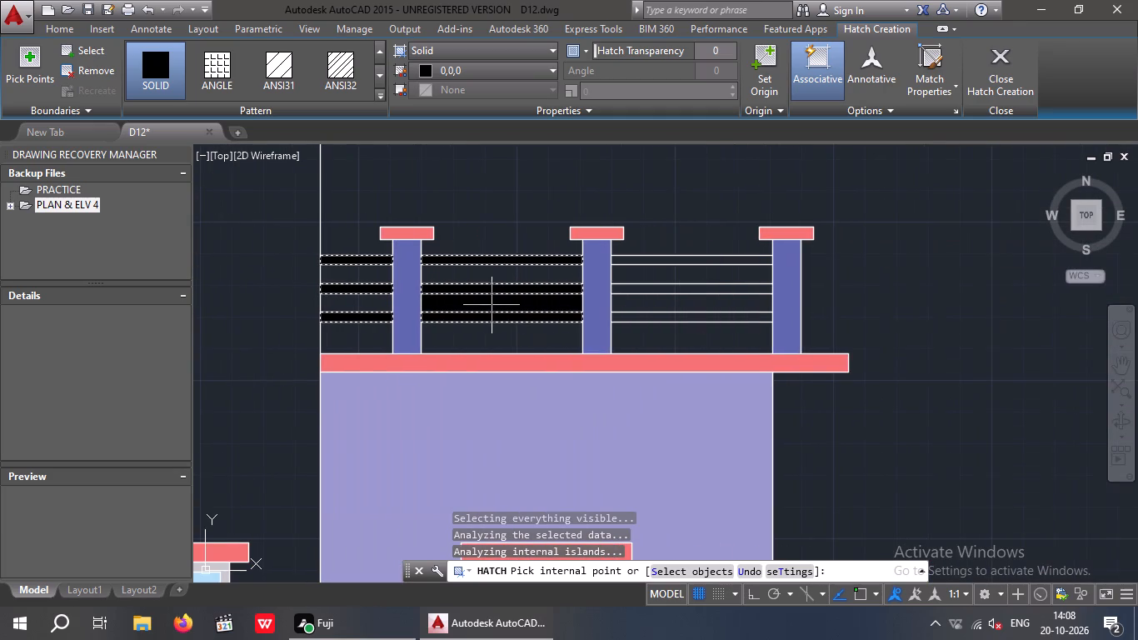
pyautogui.click(671, 259)
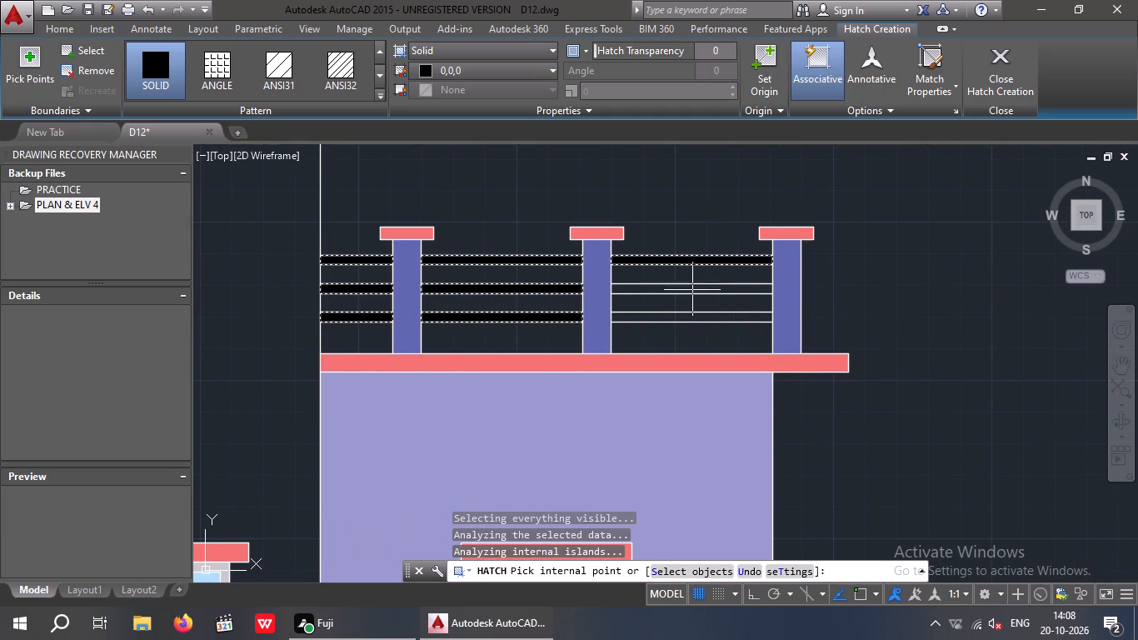
pyautogui.doubleClick(678, 289)
pyautogui.click(684, 316)
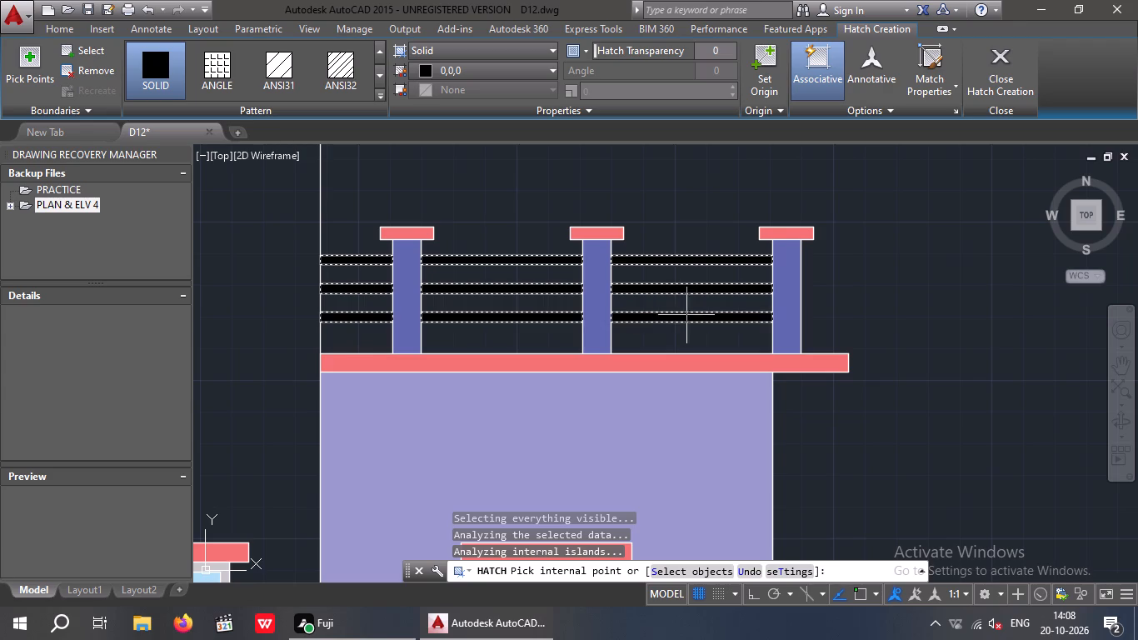
pyautogui.scroll(-2, 770, 282)
pyautogui.press('Escape')
pyautogui.press('Escape')
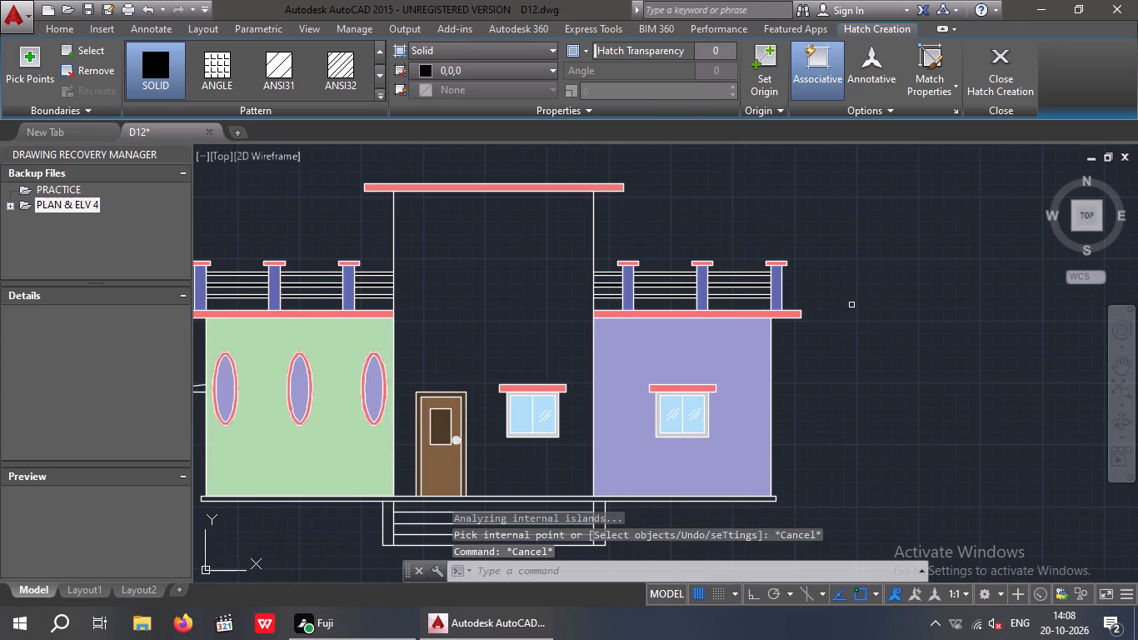
# Fill the small sunshade projecting from the left wing's outer wall with a SOLID hatch in colour 242,113,114.
pyautogui.moveTo(855, 334); pyautogui.dragTo(931, 304, button='middle')
pyautogui.moveTo(909, 317); pyautogui.dragTo(893, 362, button='middle')
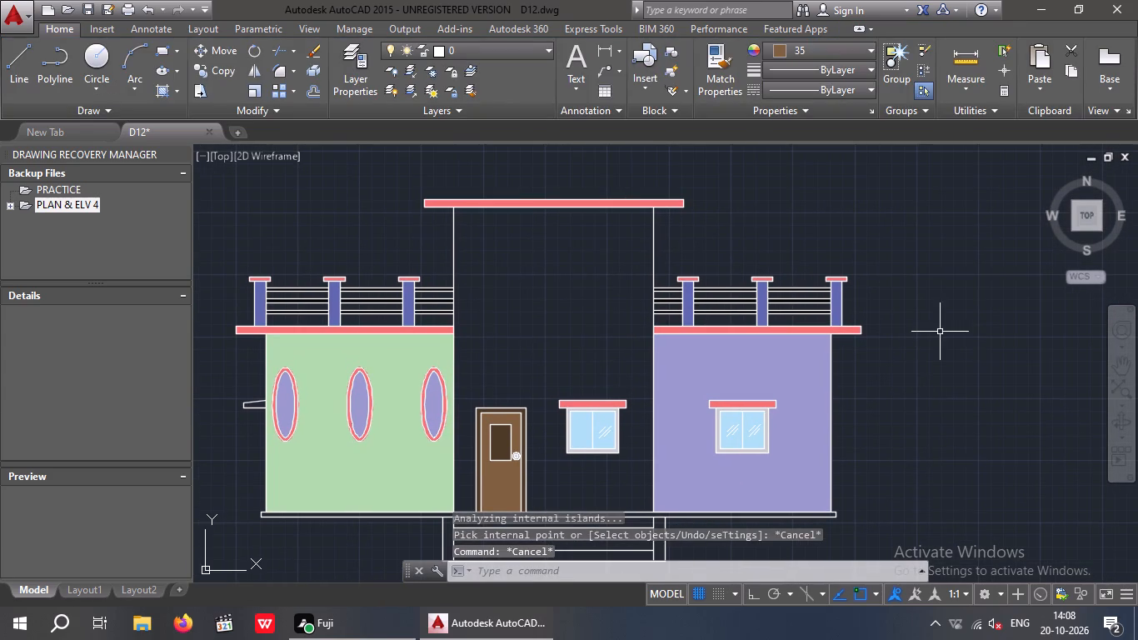
pyautogui.click(162, 92)
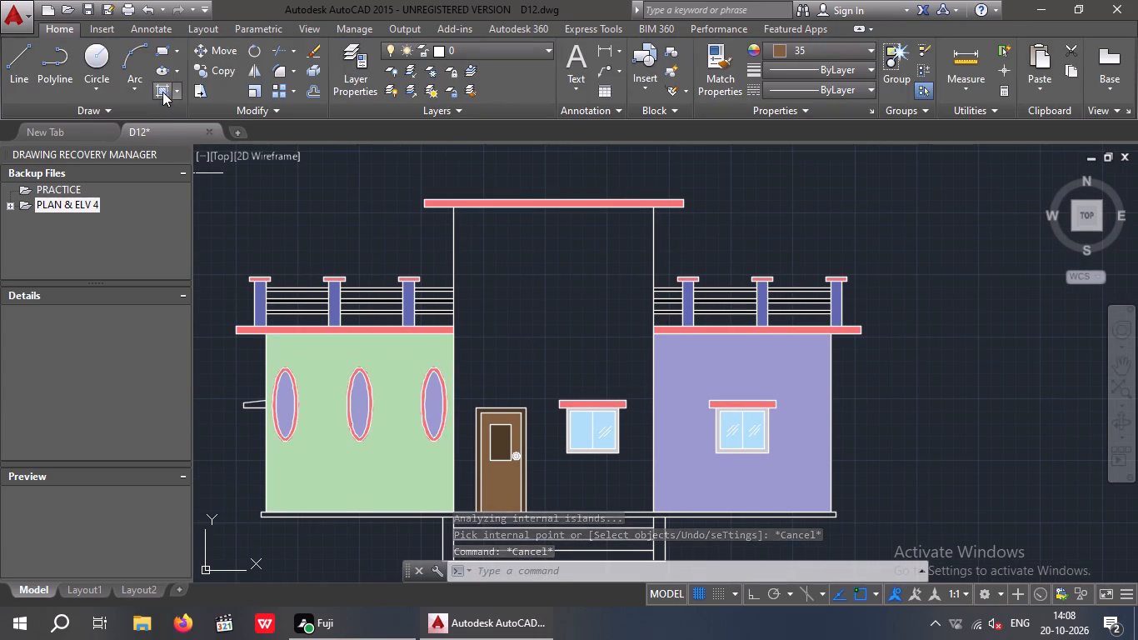
pyautogui.click(472, 70)
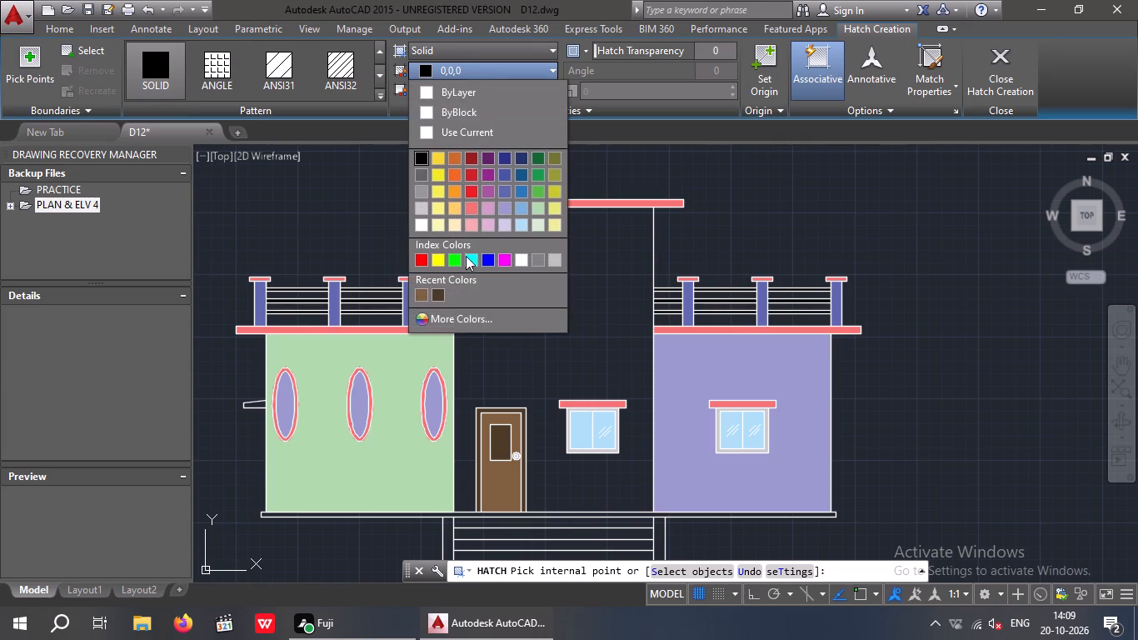
pyautogui.click(471, 211)
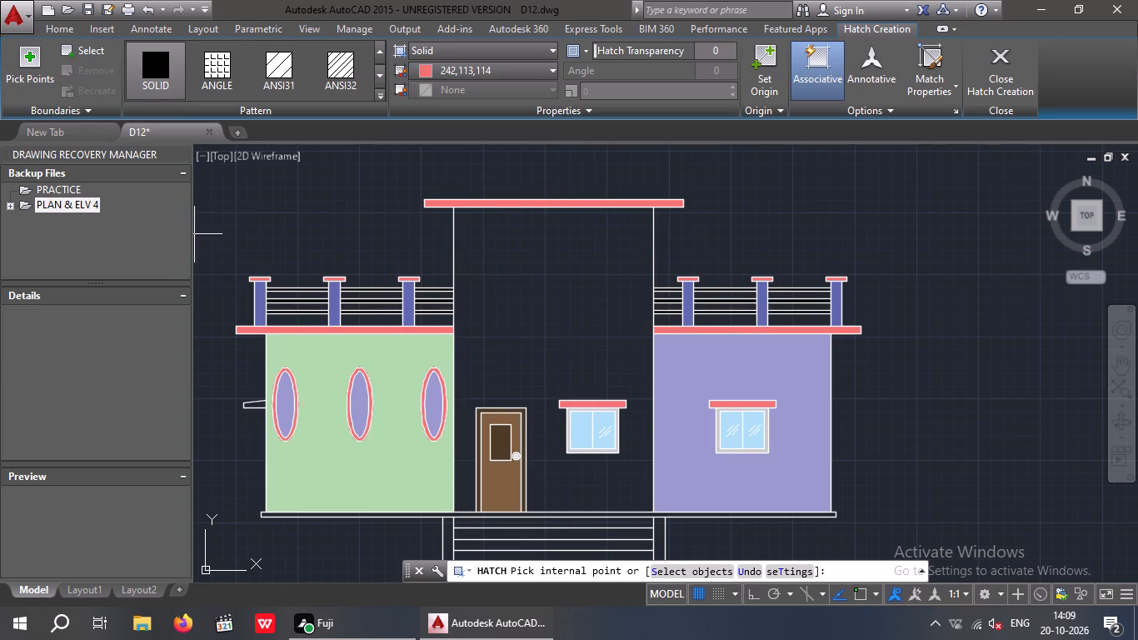
pyautogui.moveTo(195, 234); pyautogui.dragTo(407, 237, button='middle')
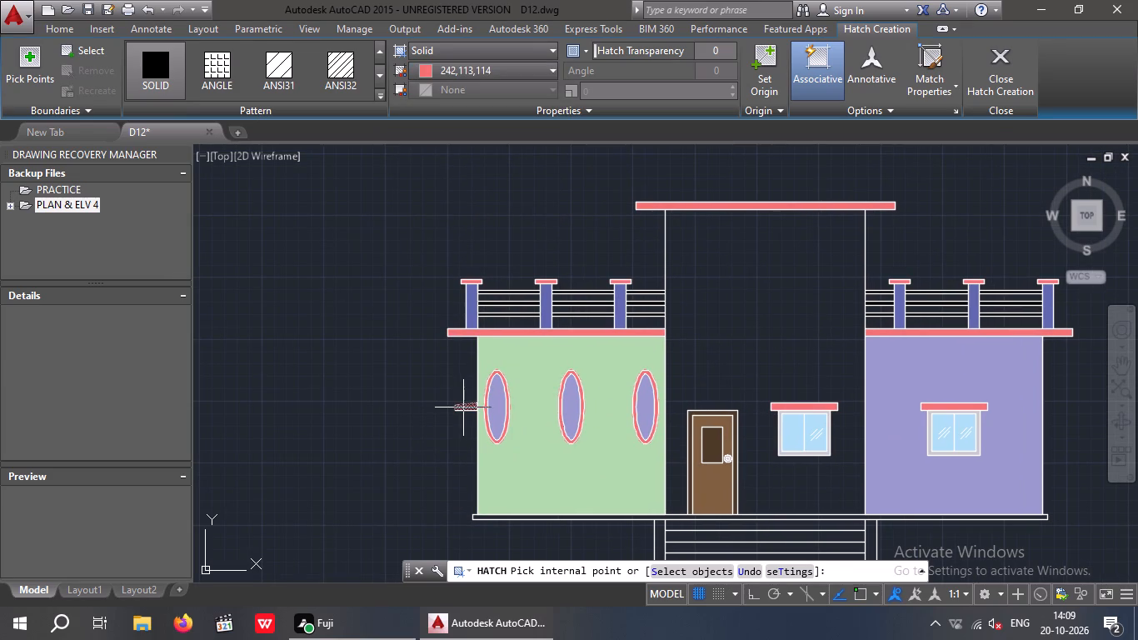
pyautogui.click(463, 407)
pyautogui.press('Escape')
pyautogui.press('Escape')
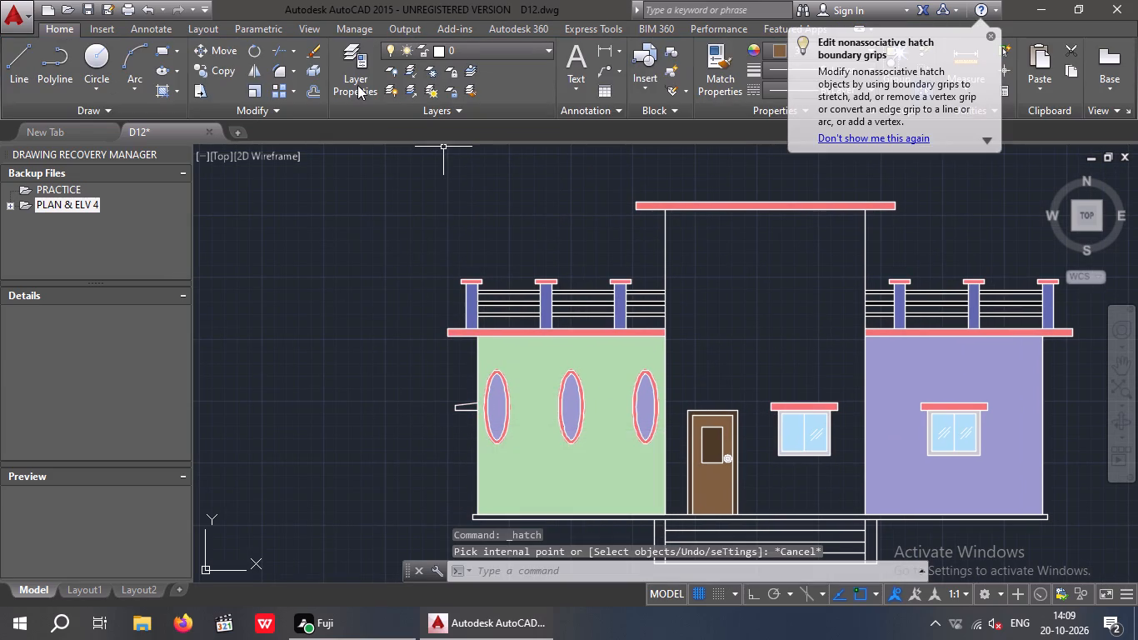
pyautogui.press('Escape')
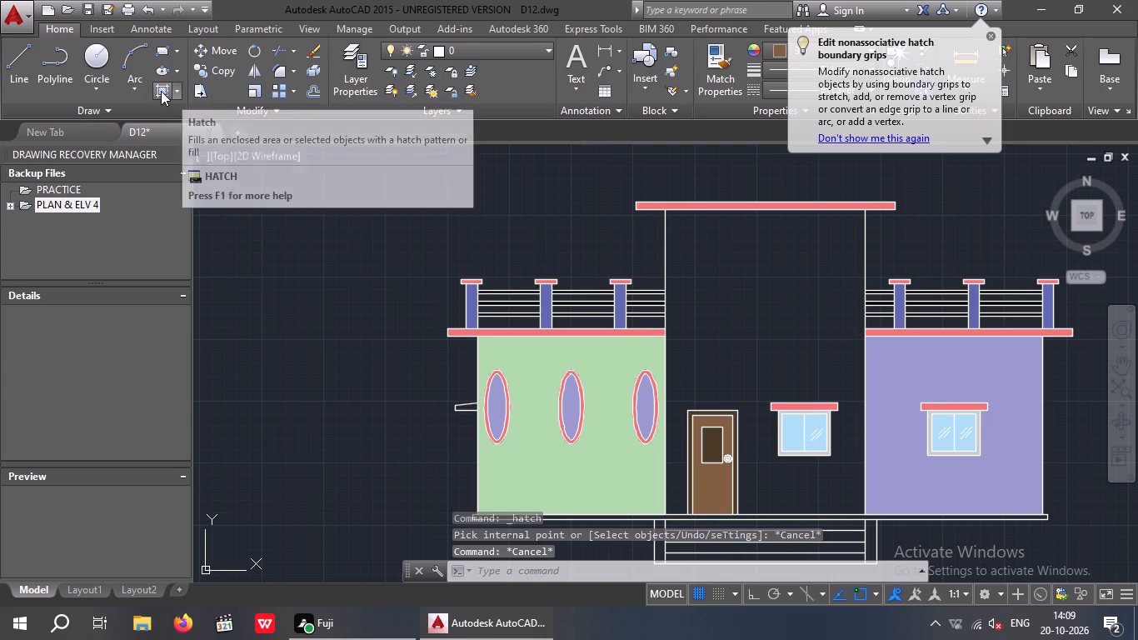
pyautogui.click(161, 91)
pyautogui.scroll(4, 473, 441)
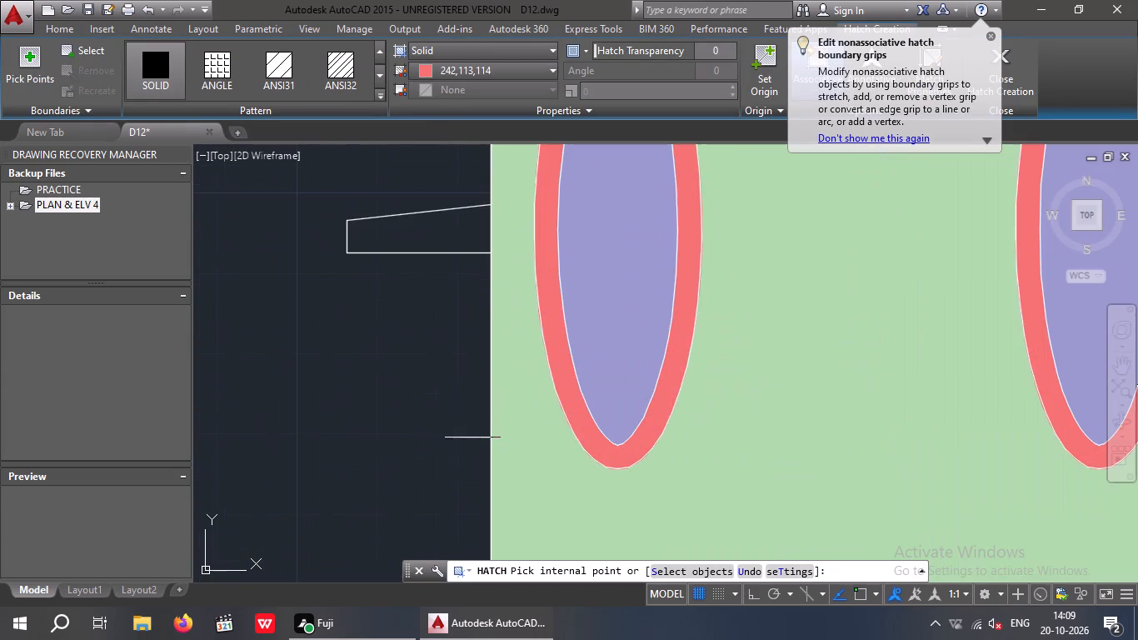
pyautogui.click(417, 242)
pyautogui.press('Escape')
pyautogui.scroll(-3, 382, 293)
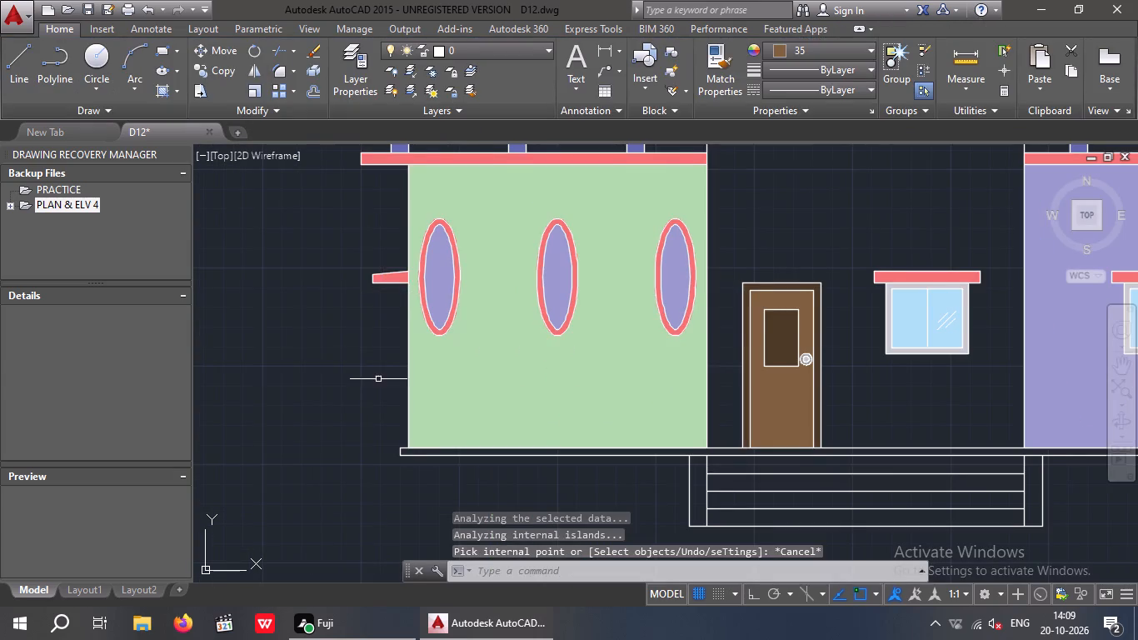
pyautogui.moveTo(372, 405); pyautogui.dragTo(363, 427, button='middle')
pyautogui.scroll(-2, 366, 387)
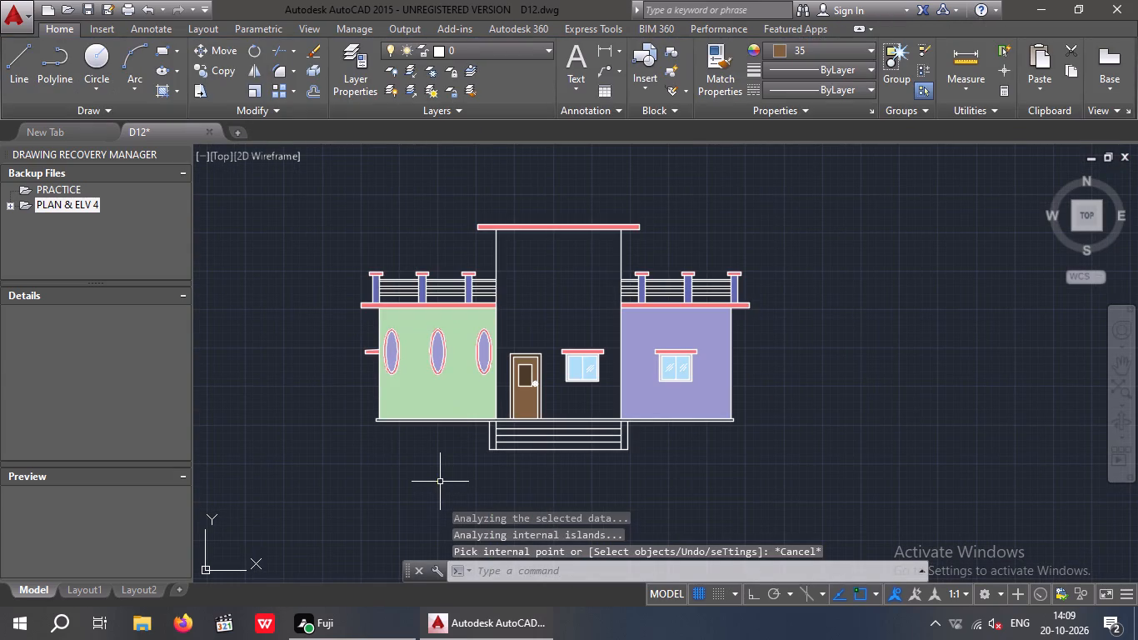
pyautogui.press('Escape')
pyautogui.press('Escape')
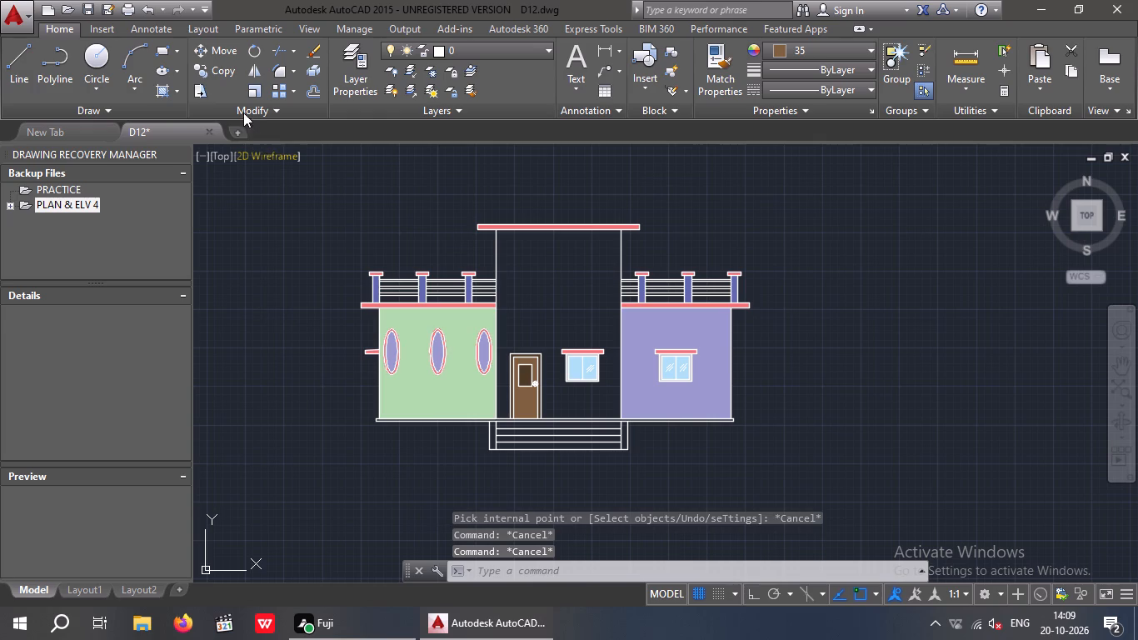
# Fill the thin plinth slab running beneath the whole house with a SOLID hatch in colour 147,149,152.
pyautogui.click(161, 91)
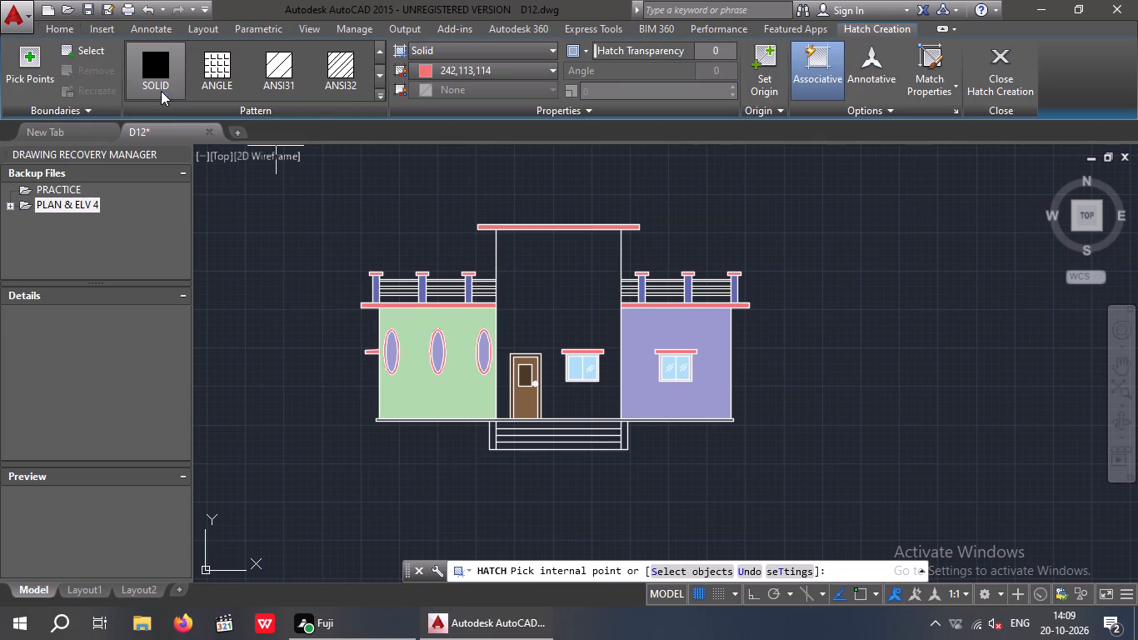
pyautogui.click(483, 69)
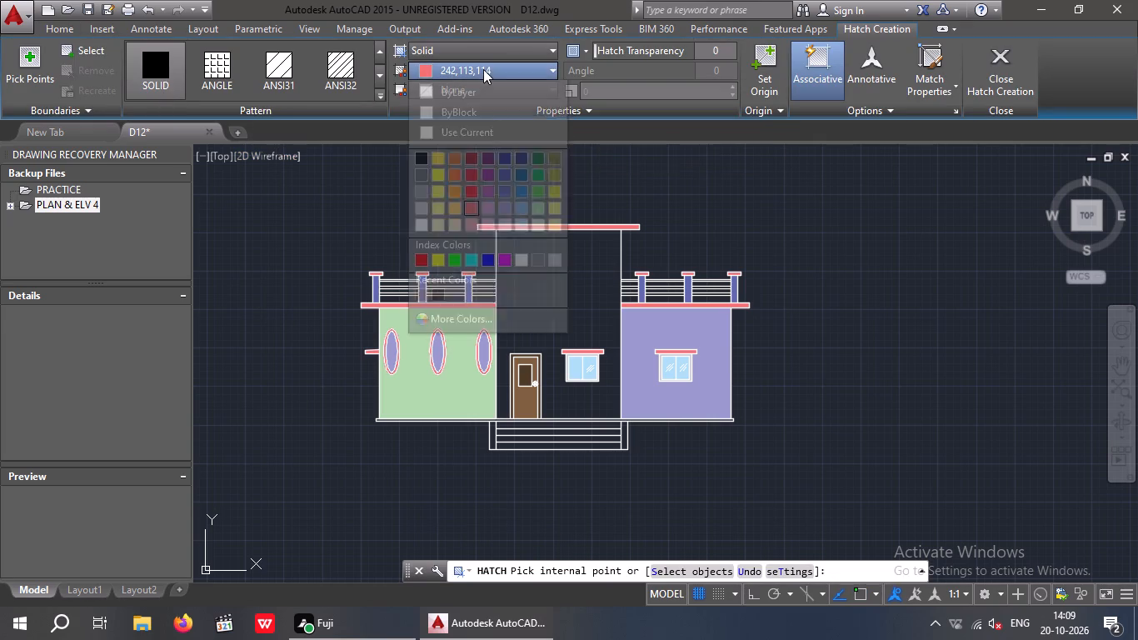
pyautogui.click(417, 190)
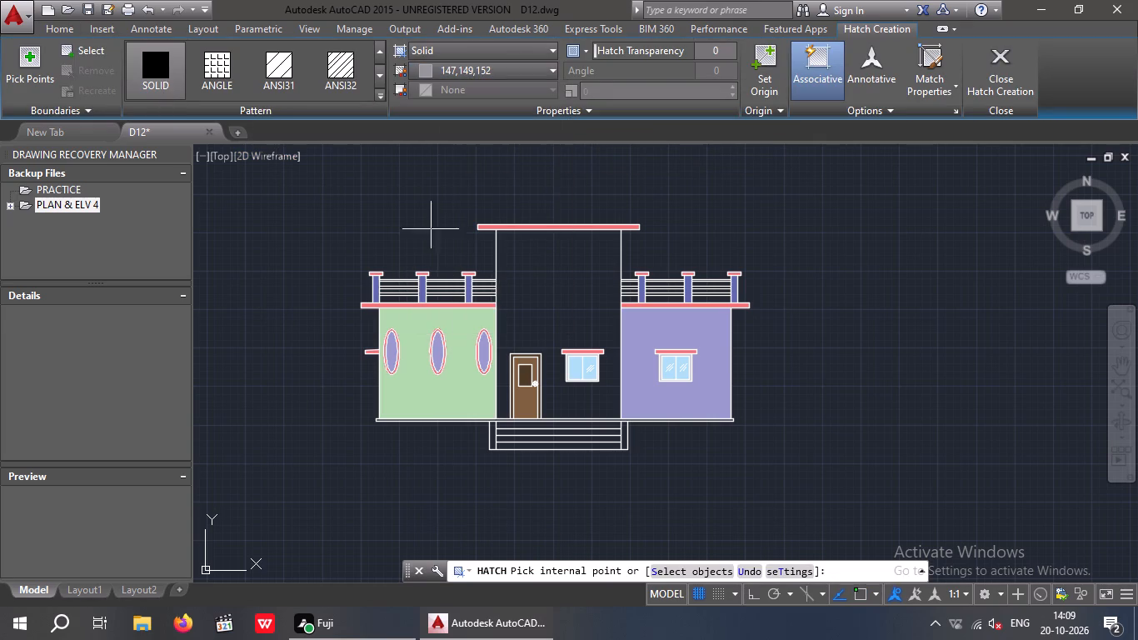
pyautogui.scroll(4, 431, 488)
pyautogui.scroll(-1, 409, 356)
pyautogui.moveTo(422, 396); pyautogui.dragTo(455, 543, button='middle')
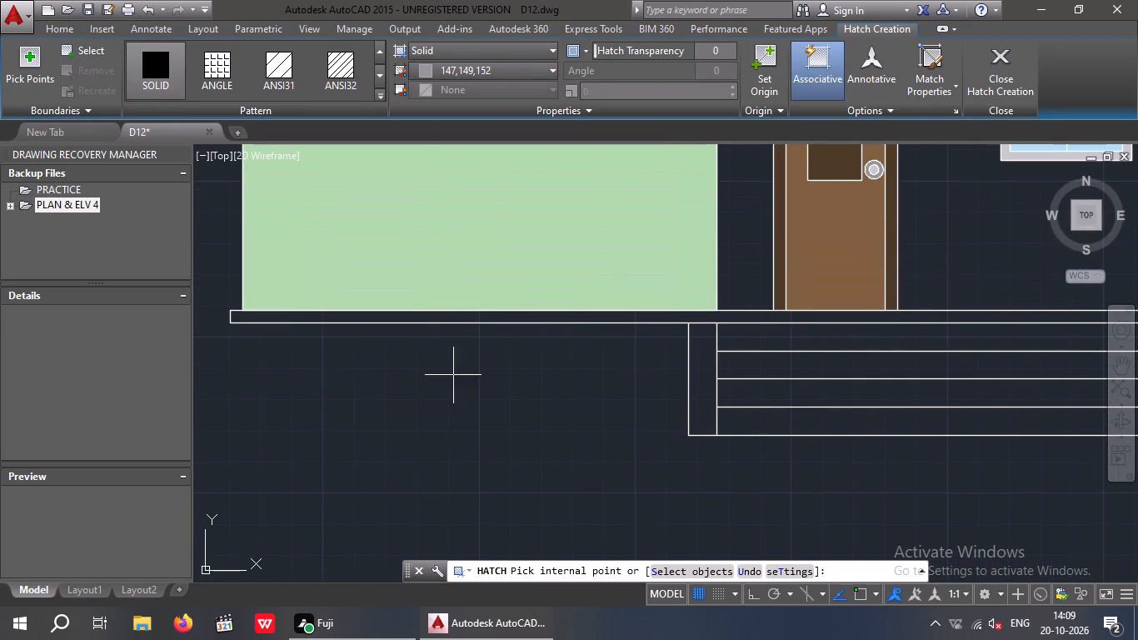
pyautogui.click(427, 315)
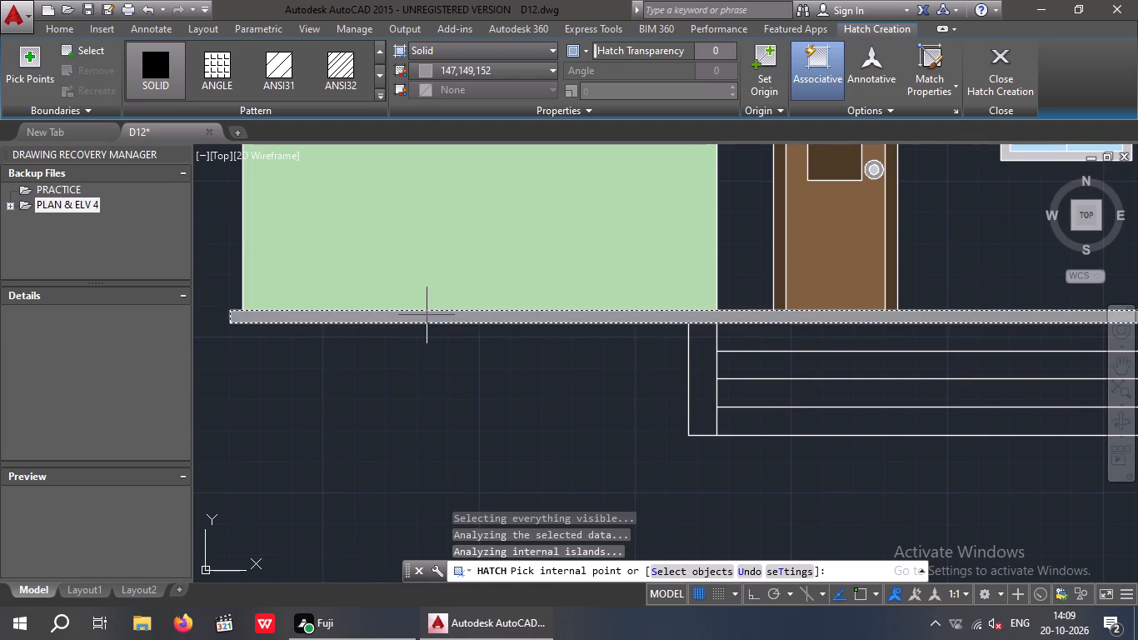
pyautogui.scroll(-3, 435, 337)
pyautogui.press('Escape')
# Fill the two side walls flanking the entrance steps with a SOLID hatch in colour 94,103,175.
pyautogui.moveTo(567, 388); pyautogui.dragTo(406, 418, button='middle')
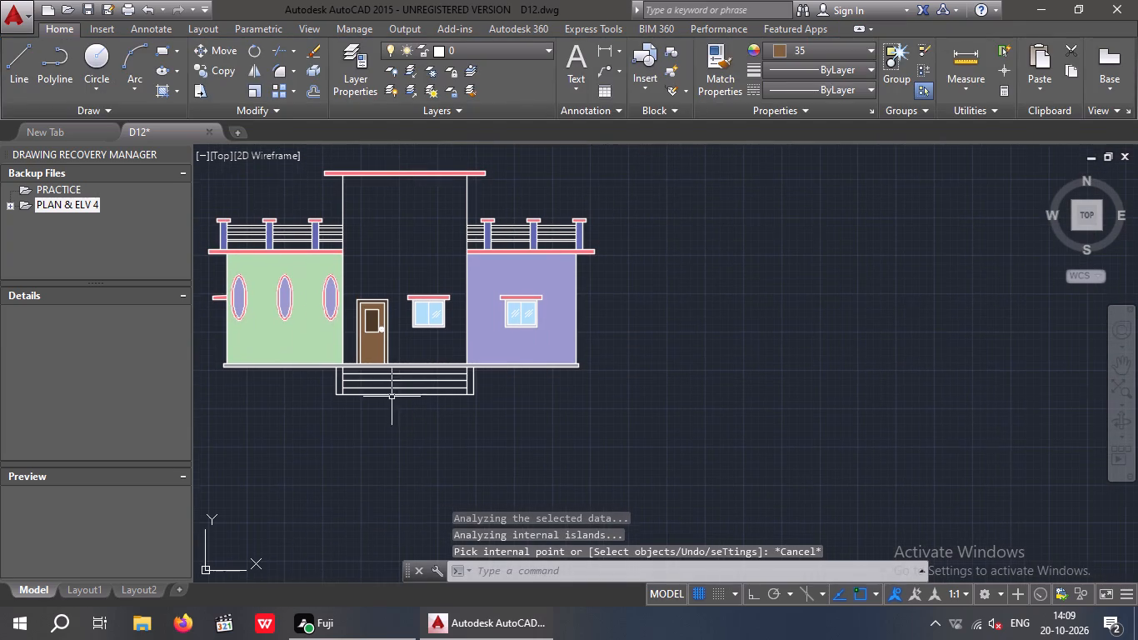
pyautogui.click(157, 92)
pyautogui.click(462, 67)
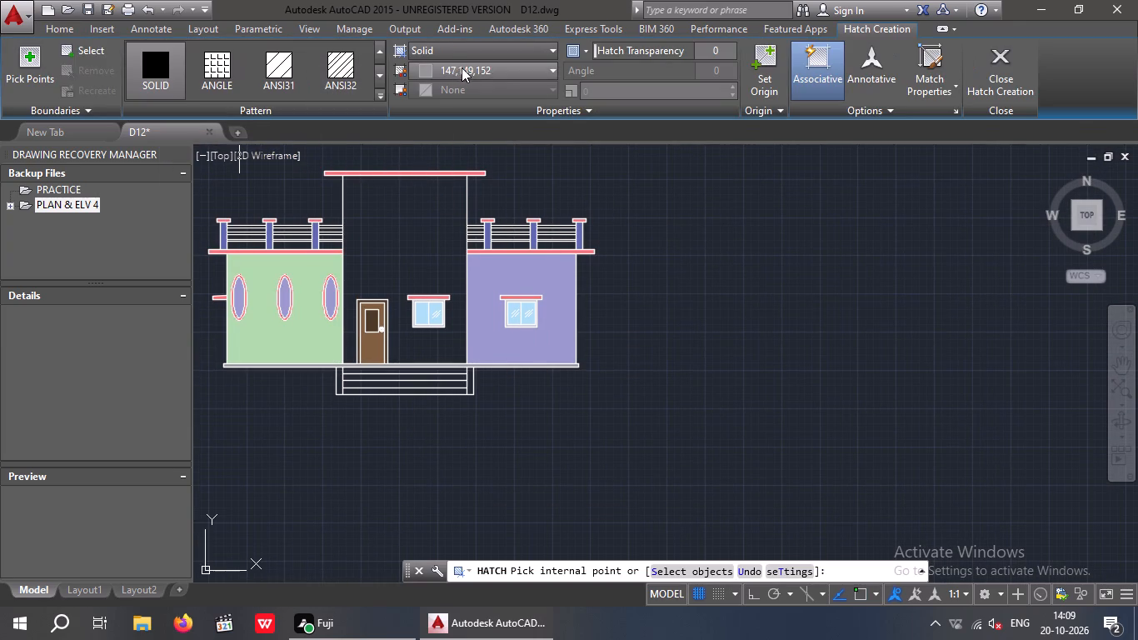
pyautogui.click(507, 191)
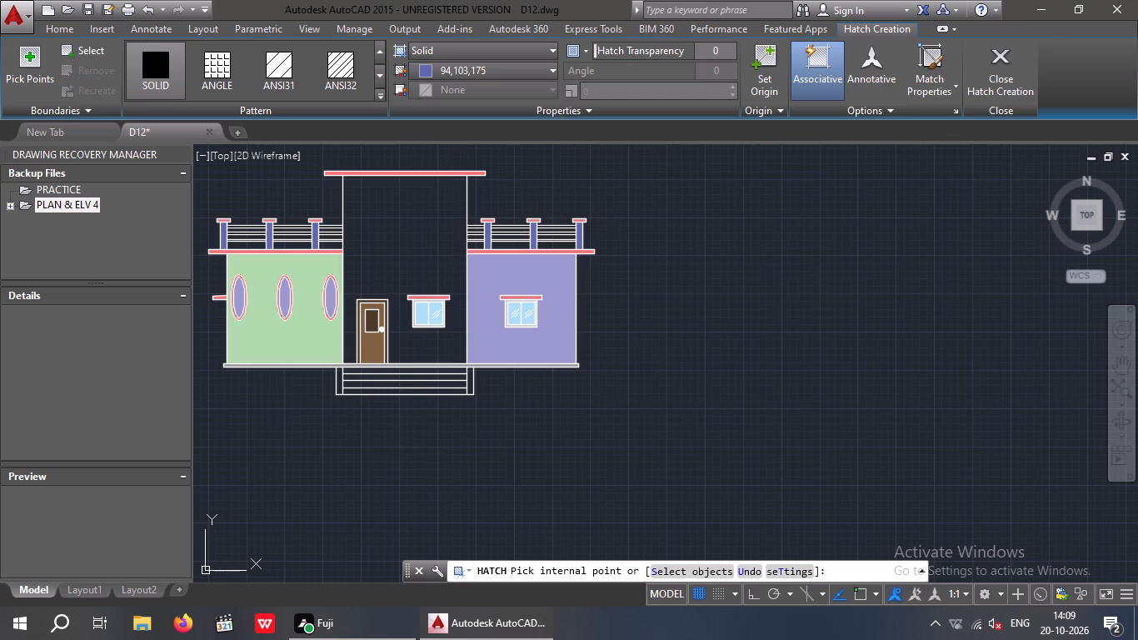
pyautogui.click(339, 382)
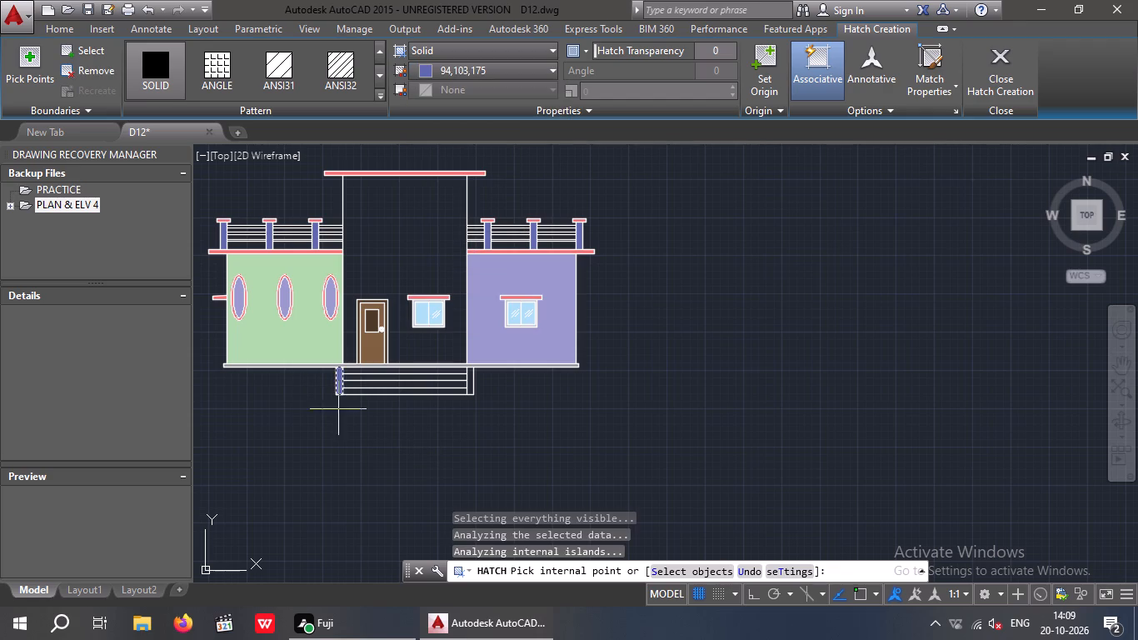
pyautogui.click(469, 389)
pyautogui.press('Escape')
pyautogui.press('Escape')
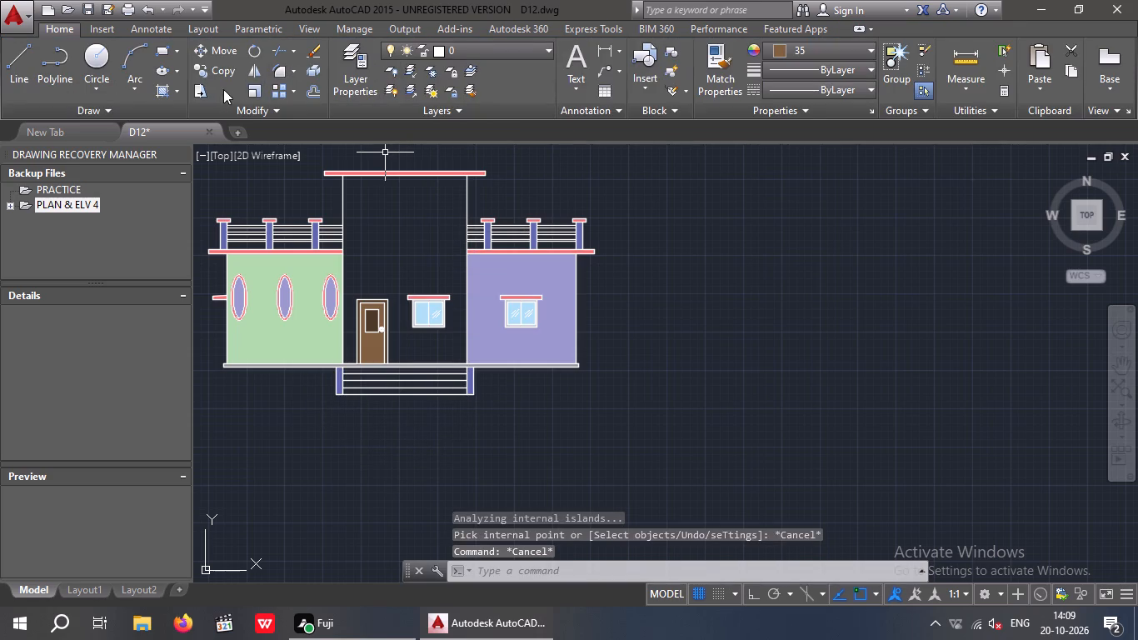
# Fill the first and third entrance steps from the top with a SOLID hatch in colour 37.
pyautogui.click(159, 87)
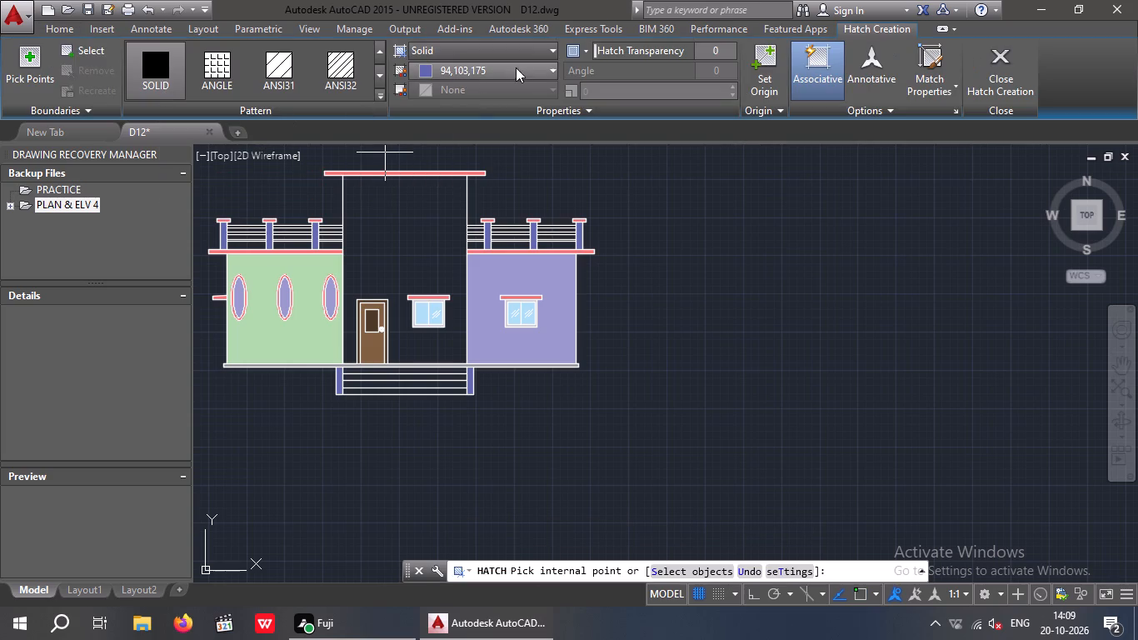
pyautogui.click(524, 70)
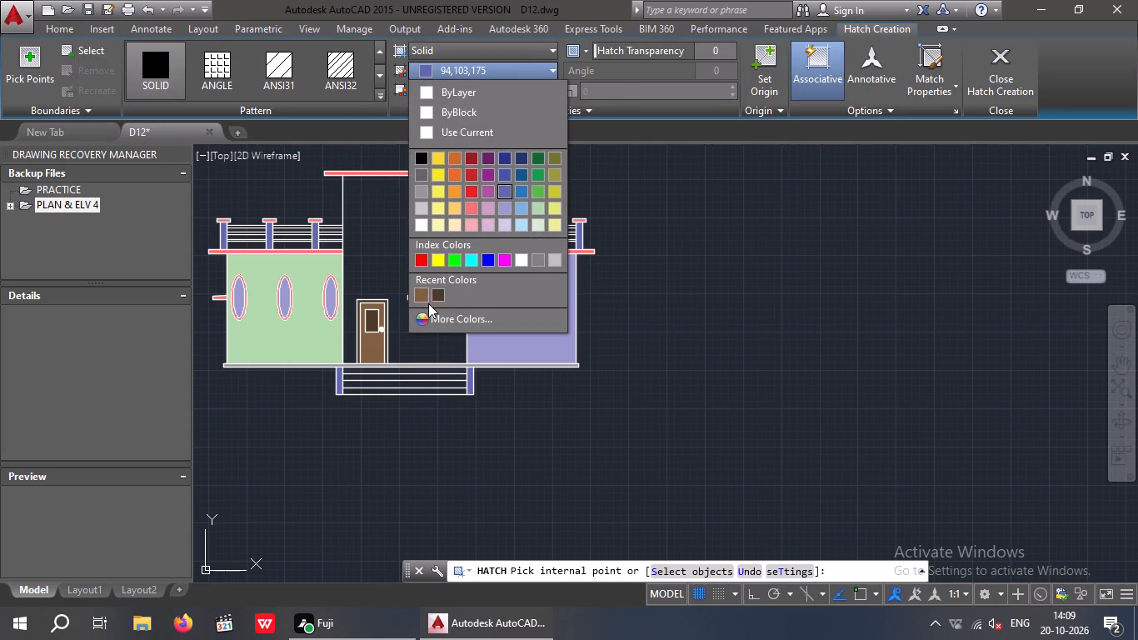
pyautogui.click(437, 297)
pyautogui.scroll(3, 352, 417)
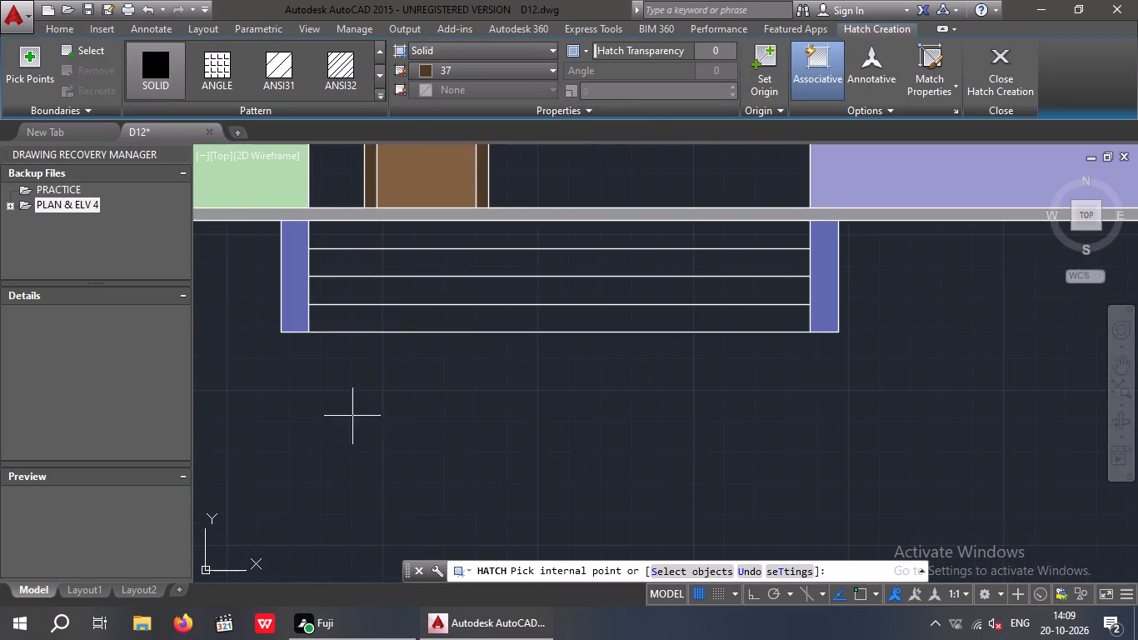
pyautogui.click(407, 237)
pyautogui.click(411, 292)
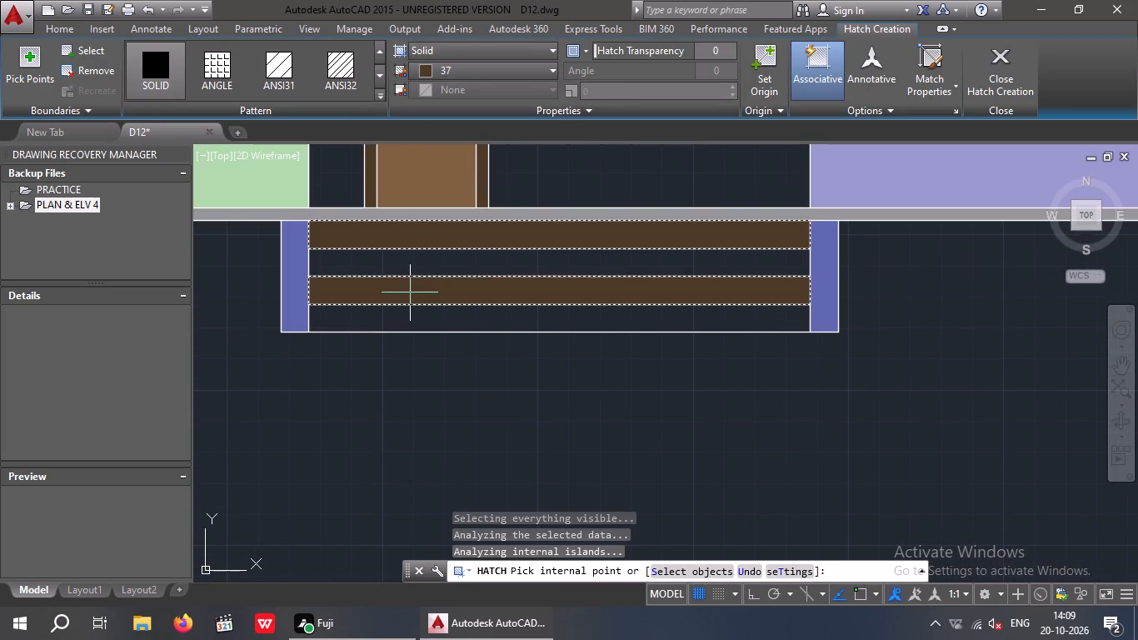
pyautogui.press('Escape')
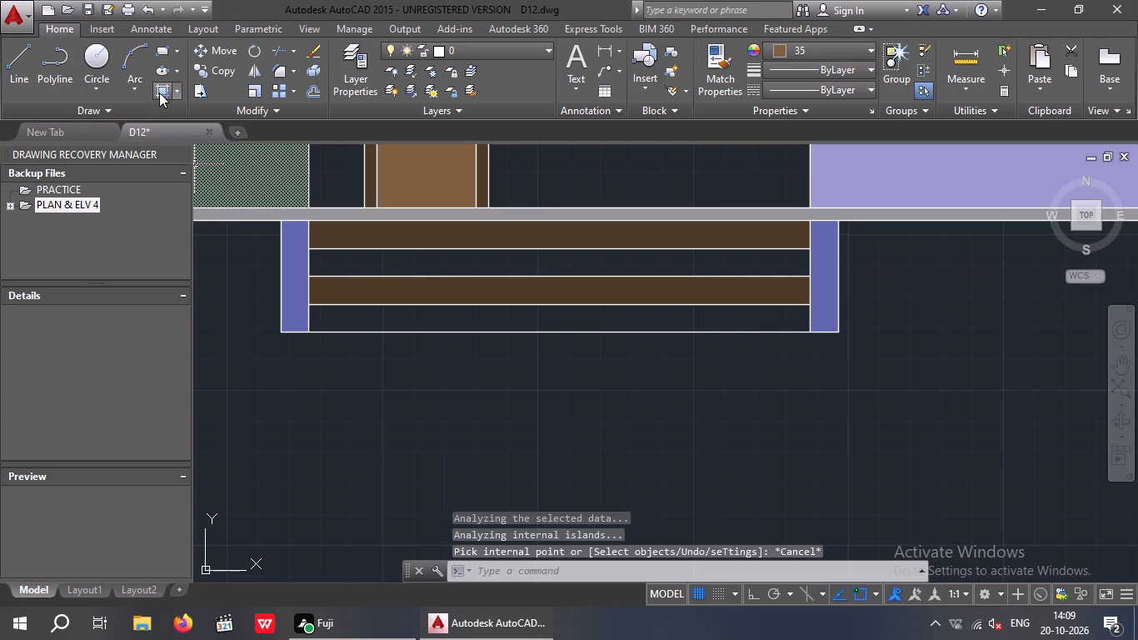
# Fill the bottom entrance step and the second one from the top with a SOLID hatch in colour 35.
pyautogui.click(159, 92)
pyautogui.doubleClick(466, 64)
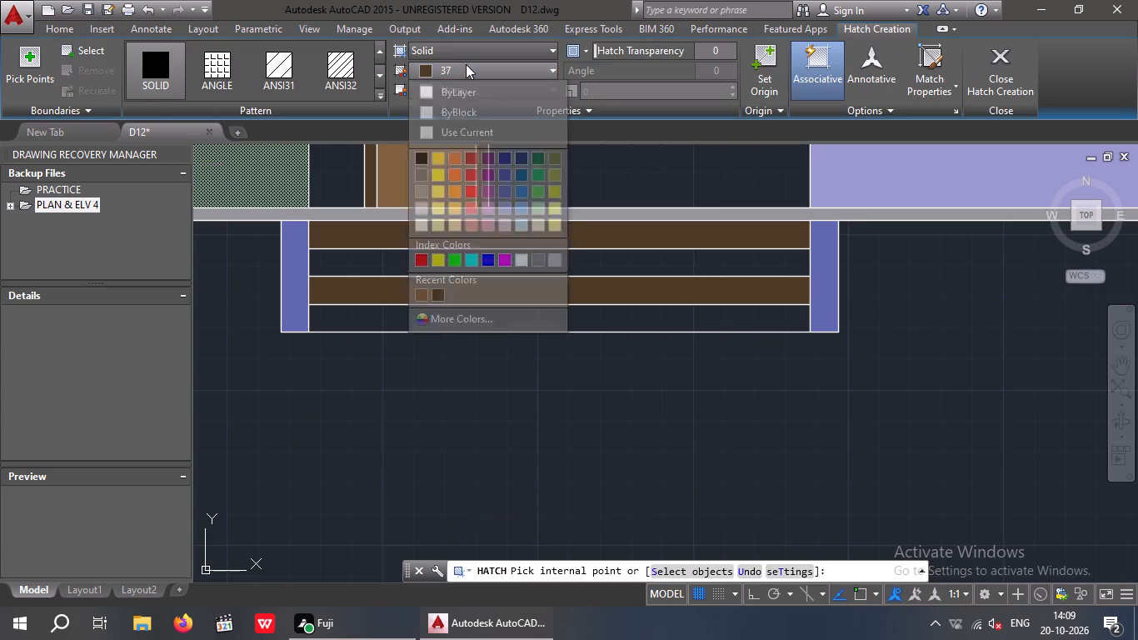
pyautogui.click(467, 72)
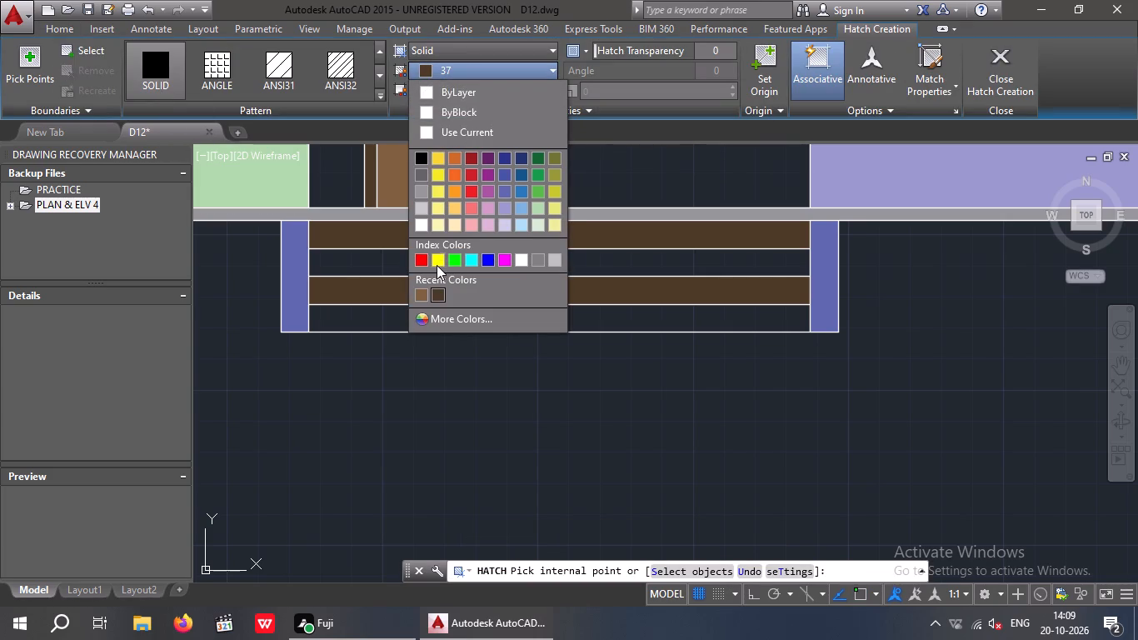
pyautogui.click(420, 297)
pyautogui.click(430, 323)
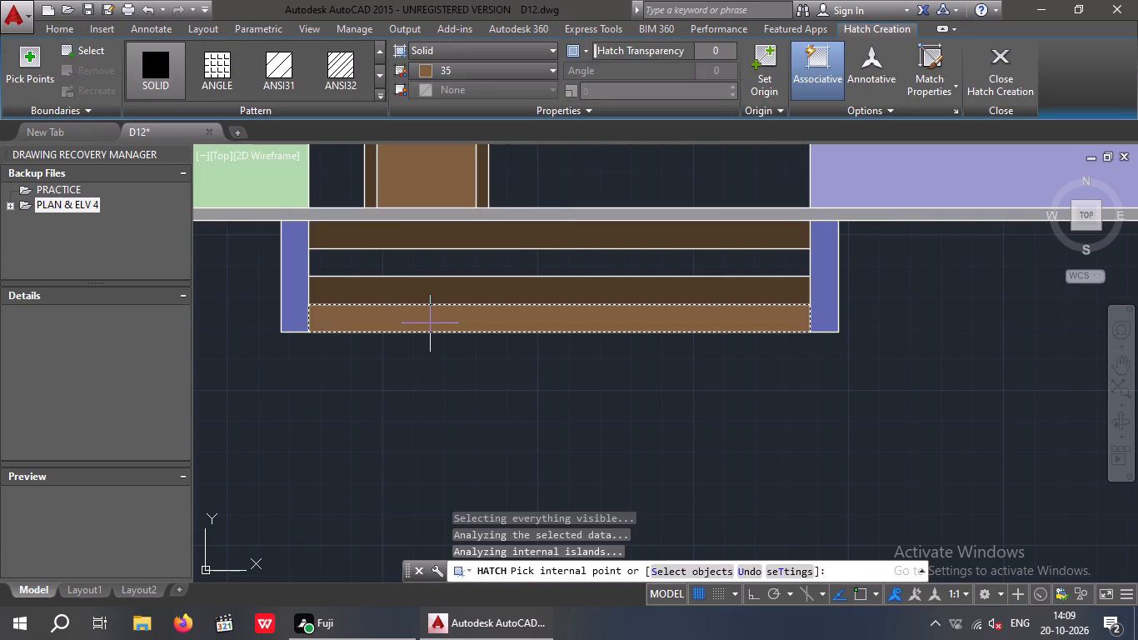
pyautogui.click(454, 260)
pyautogui.press('Escape')
pyautogui.scroll(-3, 380, 342)
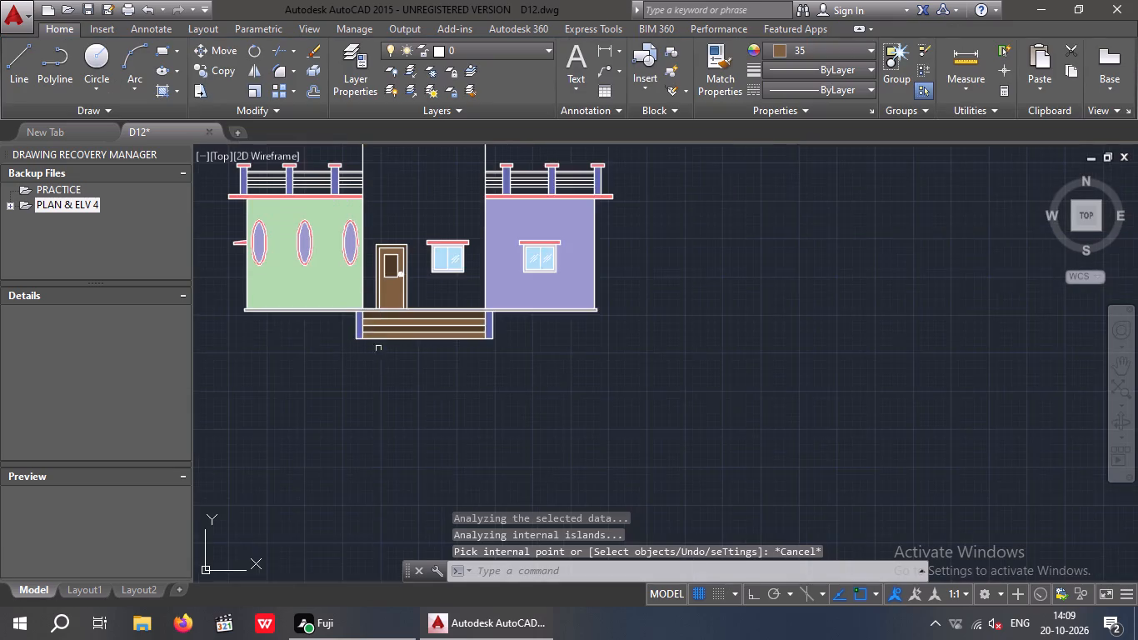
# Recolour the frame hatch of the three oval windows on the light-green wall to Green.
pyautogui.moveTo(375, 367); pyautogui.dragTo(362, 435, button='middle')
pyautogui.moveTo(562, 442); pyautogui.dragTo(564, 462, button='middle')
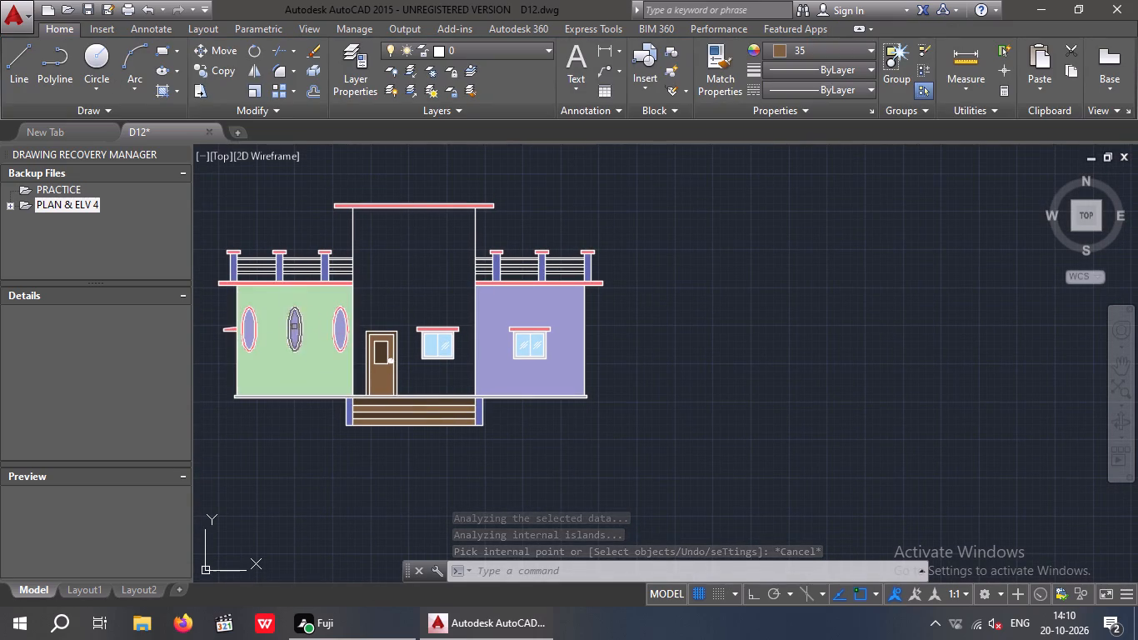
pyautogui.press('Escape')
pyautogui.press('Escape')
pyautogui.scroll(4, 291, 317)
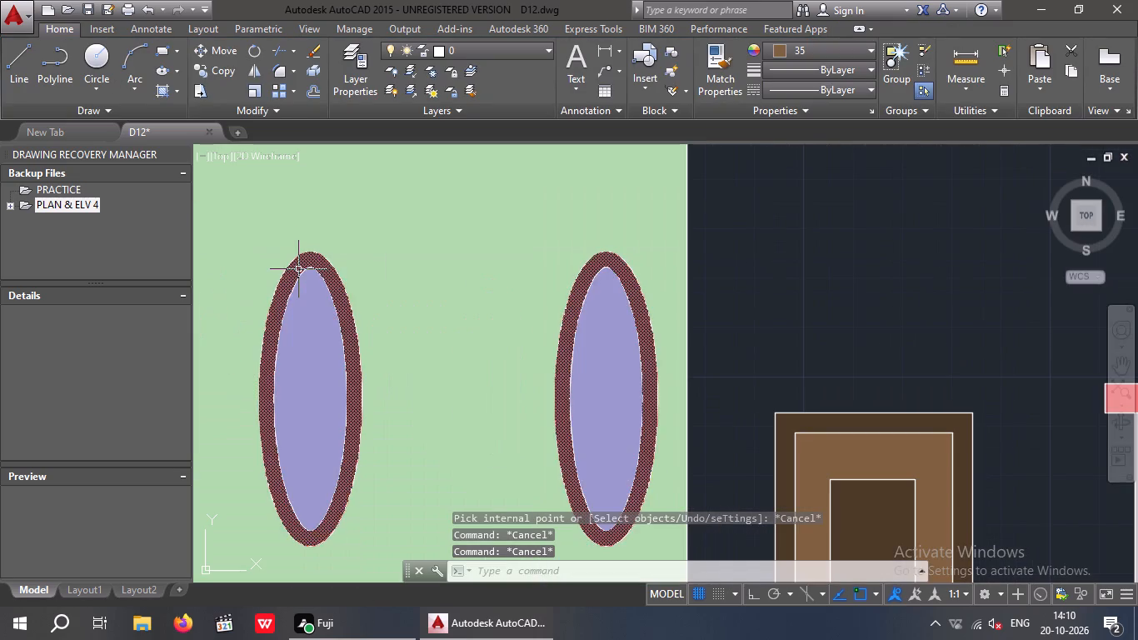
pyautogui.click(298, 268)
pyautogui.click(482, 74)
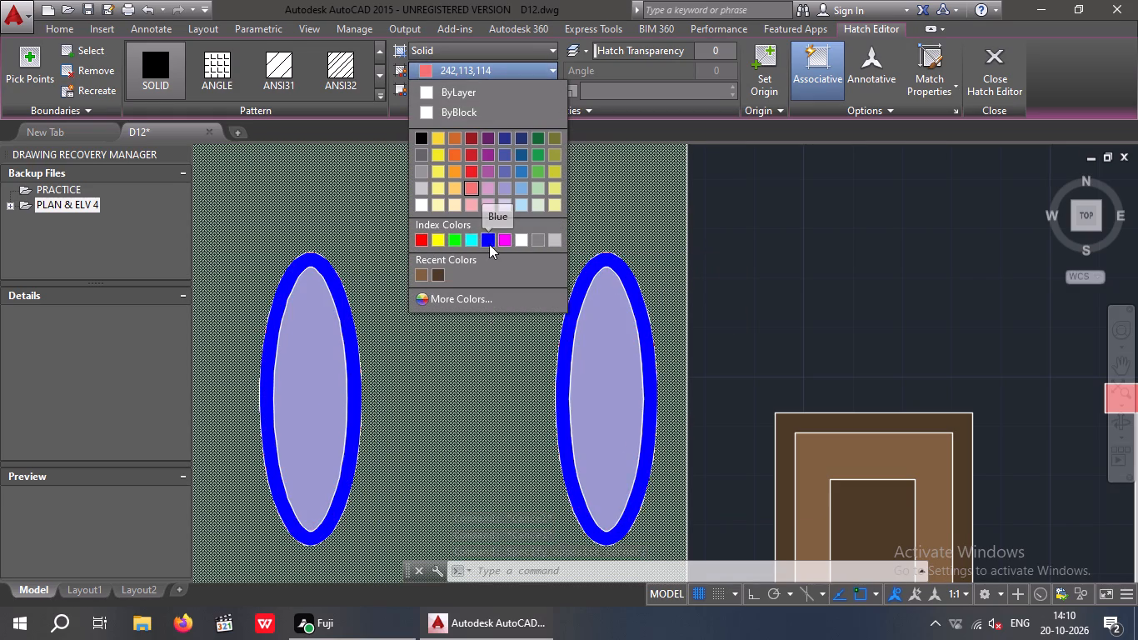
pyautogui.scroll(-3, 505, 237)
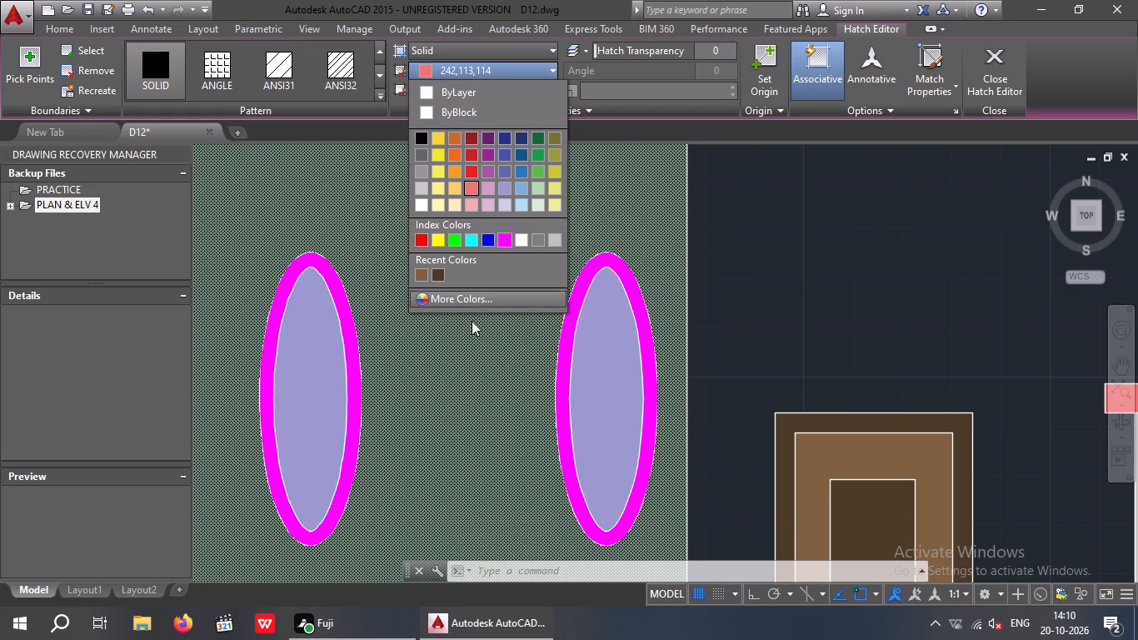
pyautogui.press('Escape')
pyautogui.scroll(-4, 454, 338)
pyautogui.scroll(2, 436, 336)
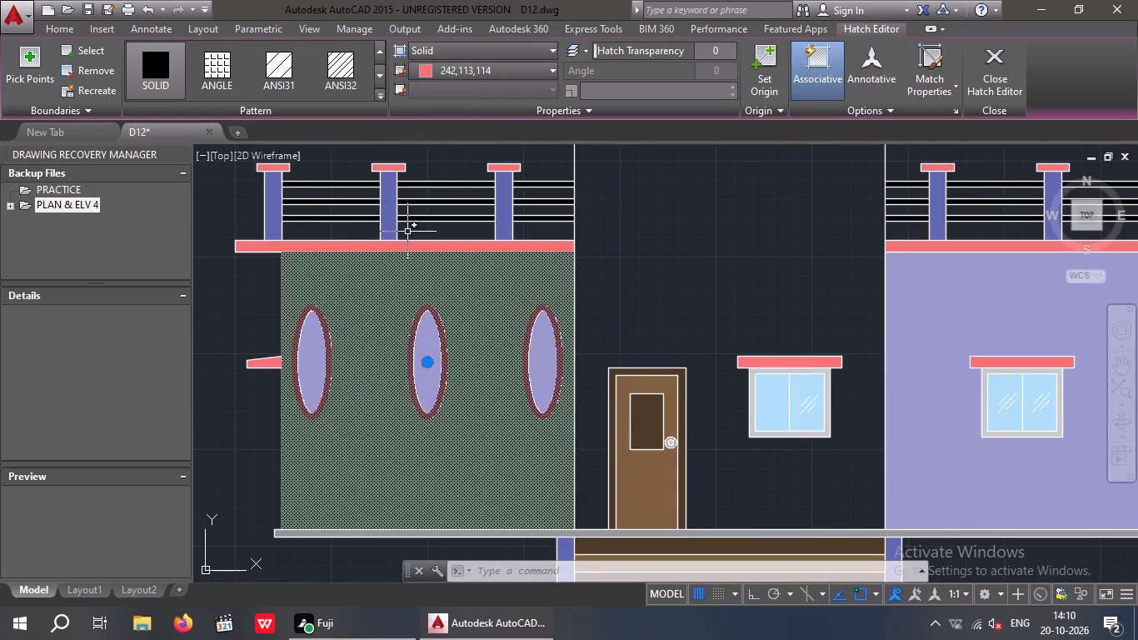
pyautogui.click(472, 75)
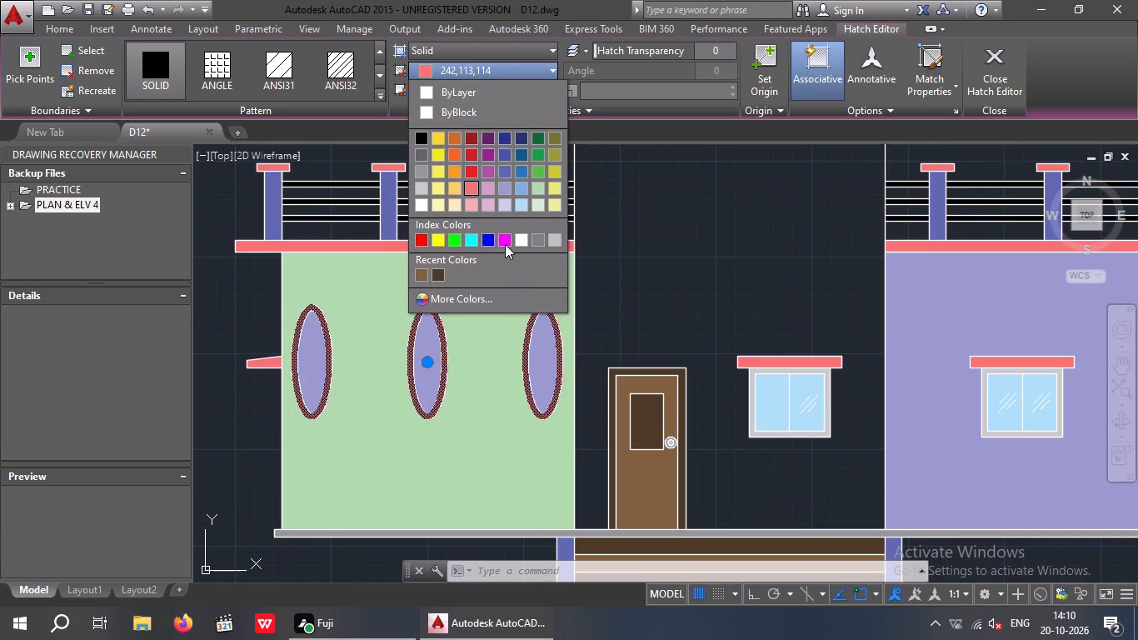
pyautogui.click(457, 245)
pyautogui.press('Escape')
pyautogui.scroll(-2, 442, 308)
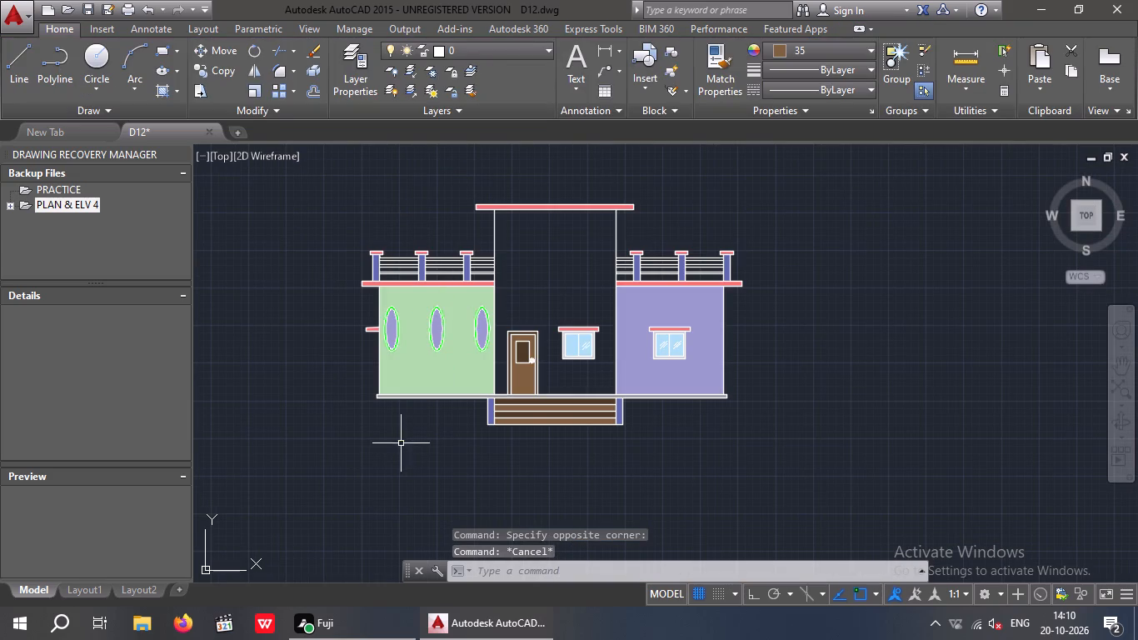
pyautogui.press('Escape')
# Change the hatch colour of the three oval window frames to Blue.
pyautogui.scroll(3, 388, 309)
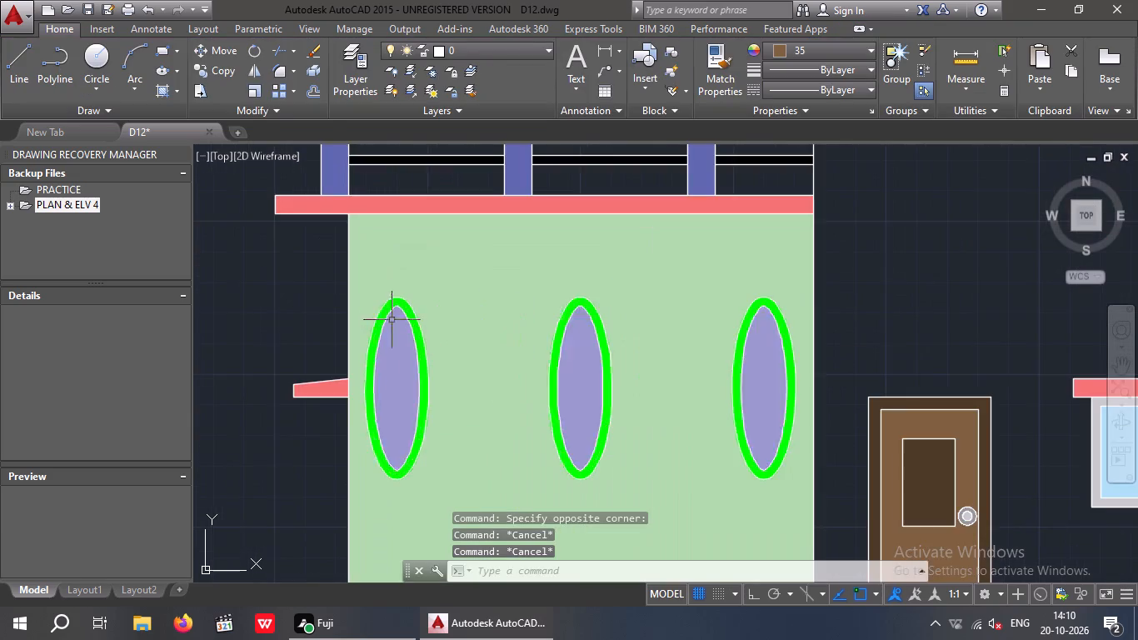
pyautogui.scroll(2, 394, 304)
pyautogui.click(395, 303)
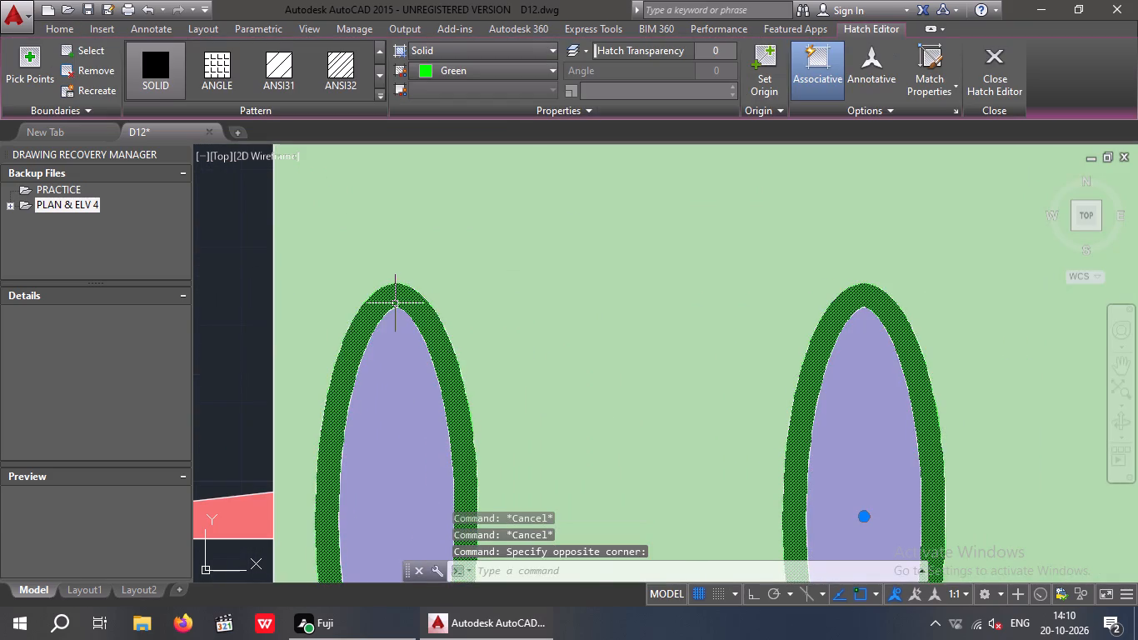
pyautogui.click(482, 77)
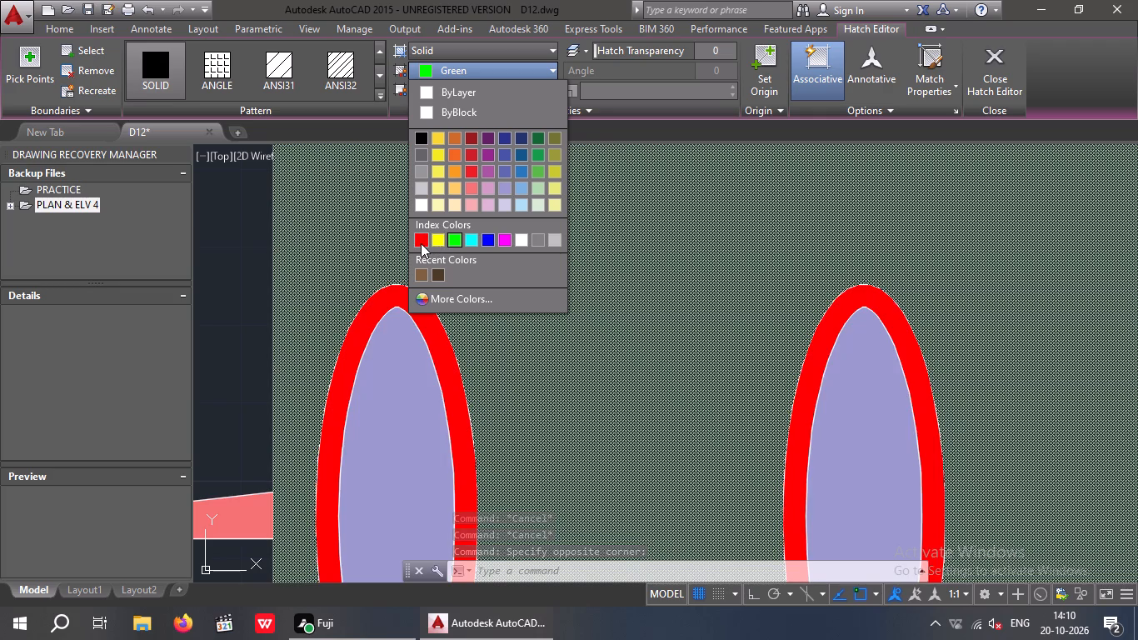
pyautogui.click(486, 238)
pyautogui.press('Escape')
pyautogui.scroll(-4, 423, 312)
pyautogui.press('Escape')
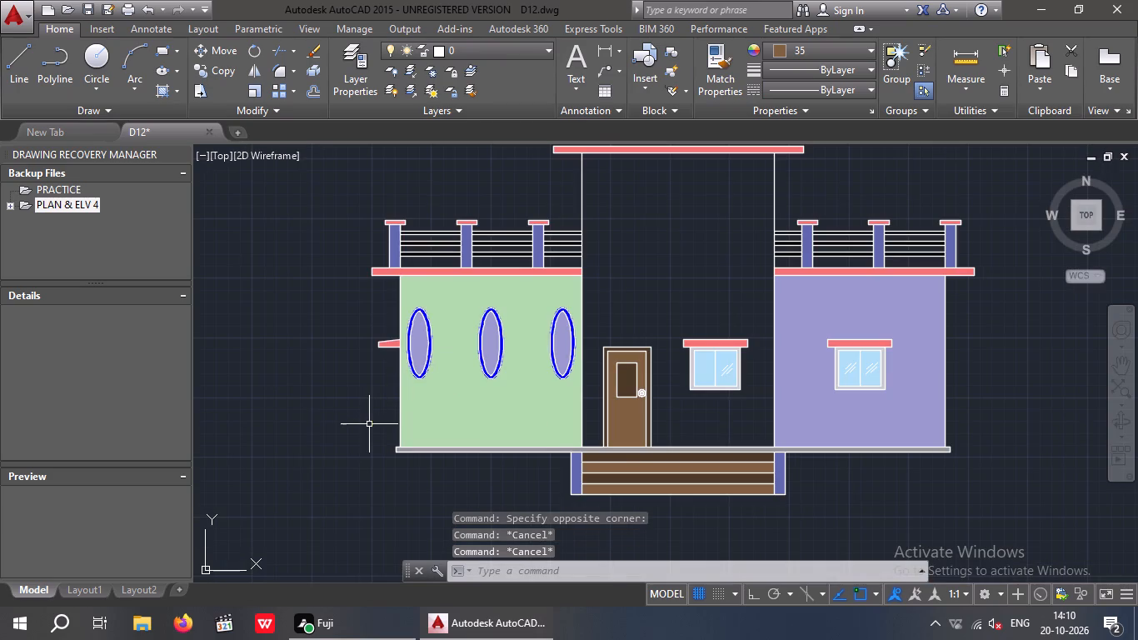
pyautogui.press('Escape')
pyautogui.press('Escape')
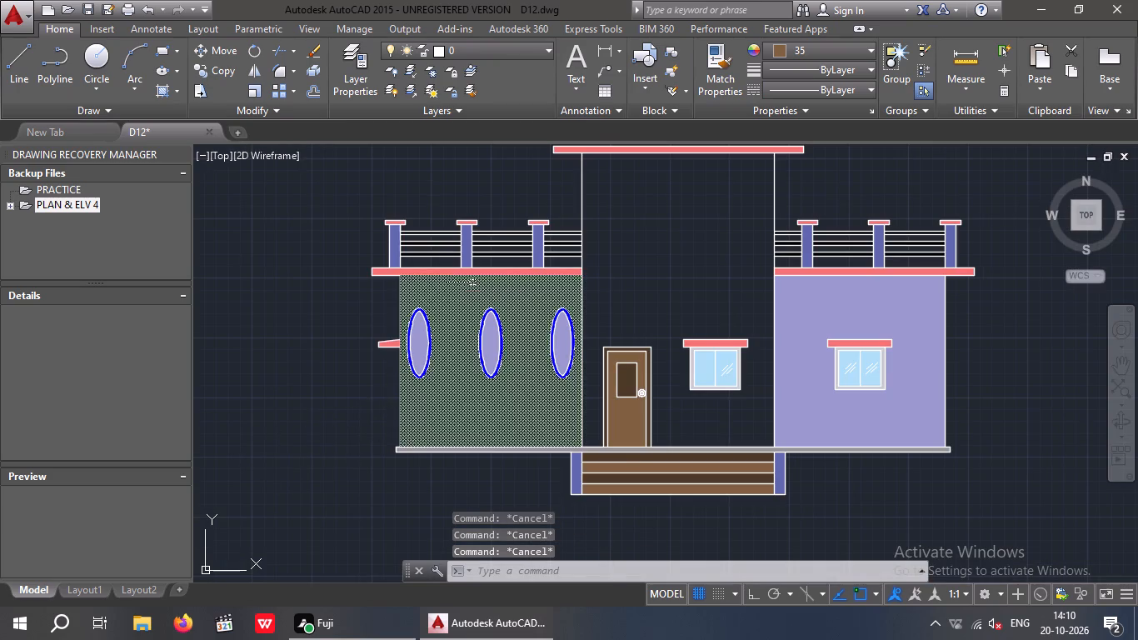
# Set the hatch colour of the three oval window frames to 41,49,137.
pyautogui.scroll(4, 422, 306)
pyautogui.click(413, 321)
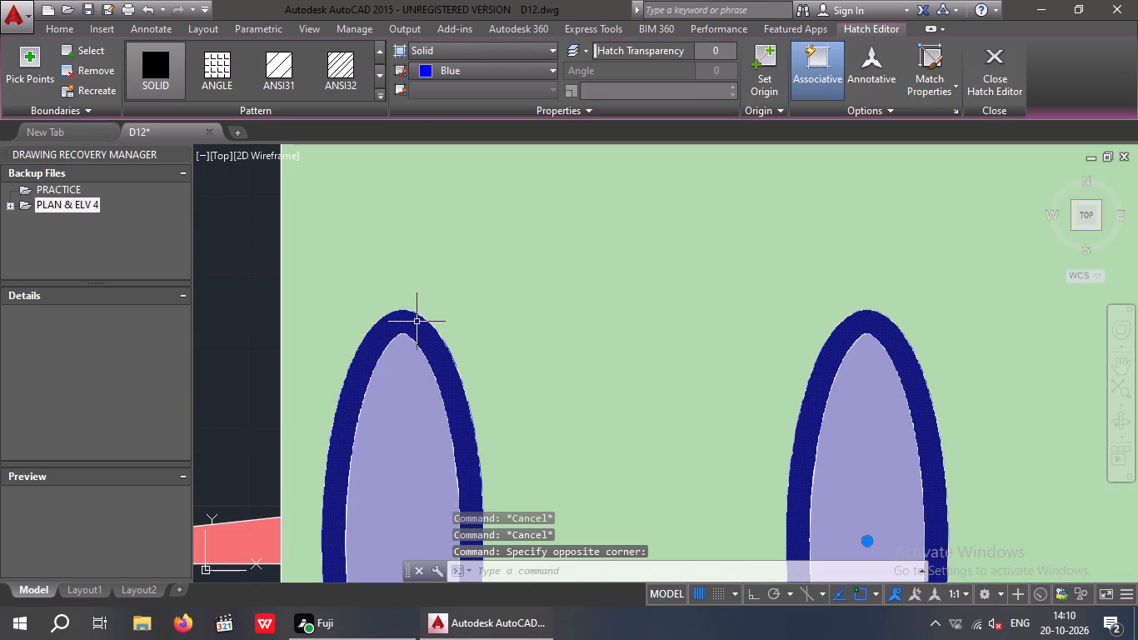
pyautogui.click(492, 67)
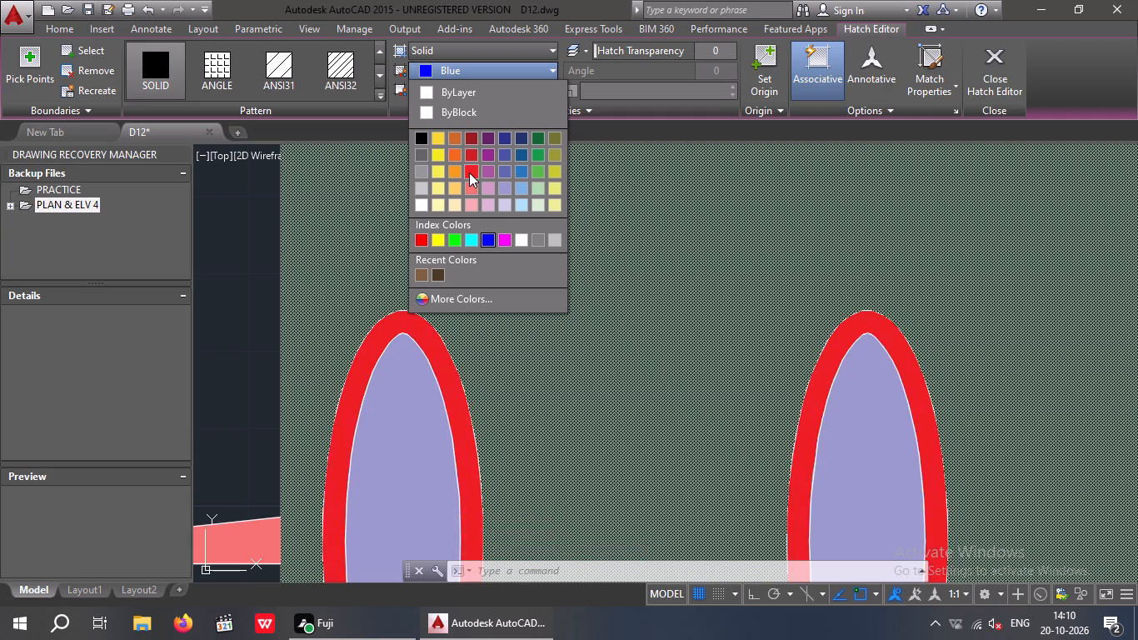
pyautogui.click(507, 132)
pyautogui.press('Escape')
# Recolour the pane hatch inside the three oval windows to 244,238,81.
pyautogui.scroll(-2, 387, 269)
pyautogui.scroll(-1, 346, 354)
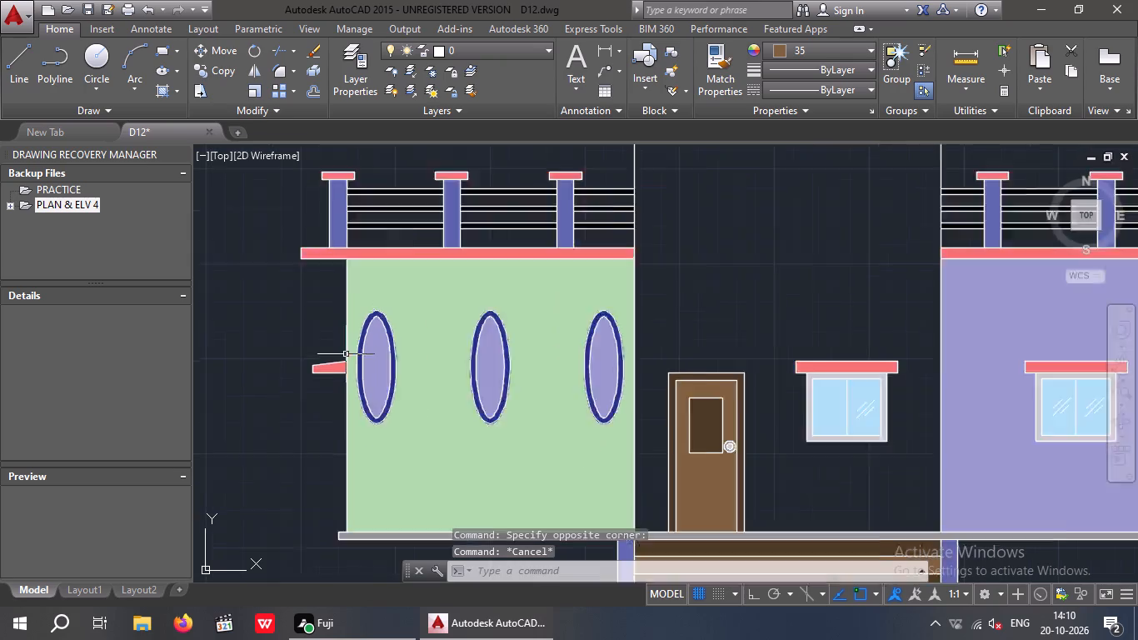
pyautogui.scroll(-1, 346, 354)
pyautogui.middleClick(289, 427)
pyautogui.scroll(1, 290, 427)
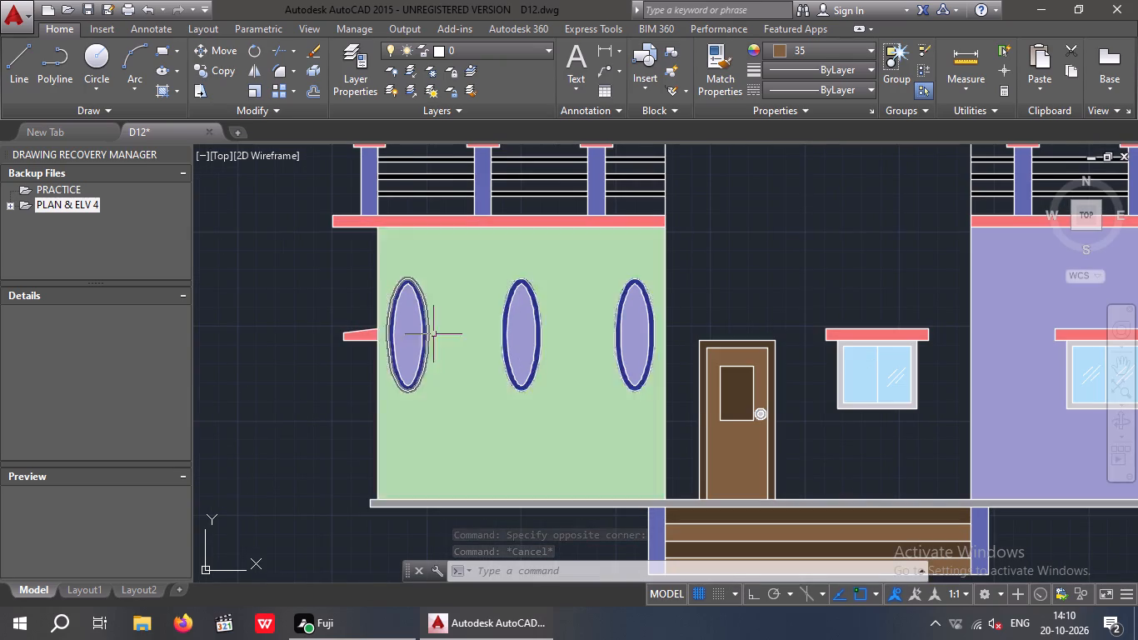
pyautogui.click(403, 346)
pyautogui.click(498, 66)
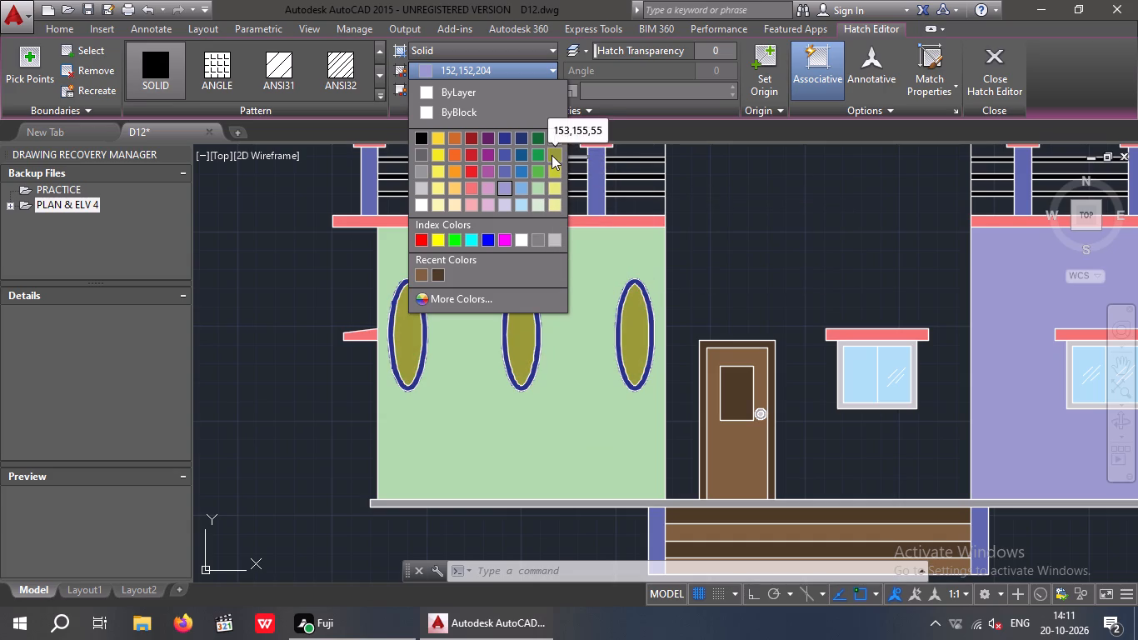
pyautogui.click(437, 173)
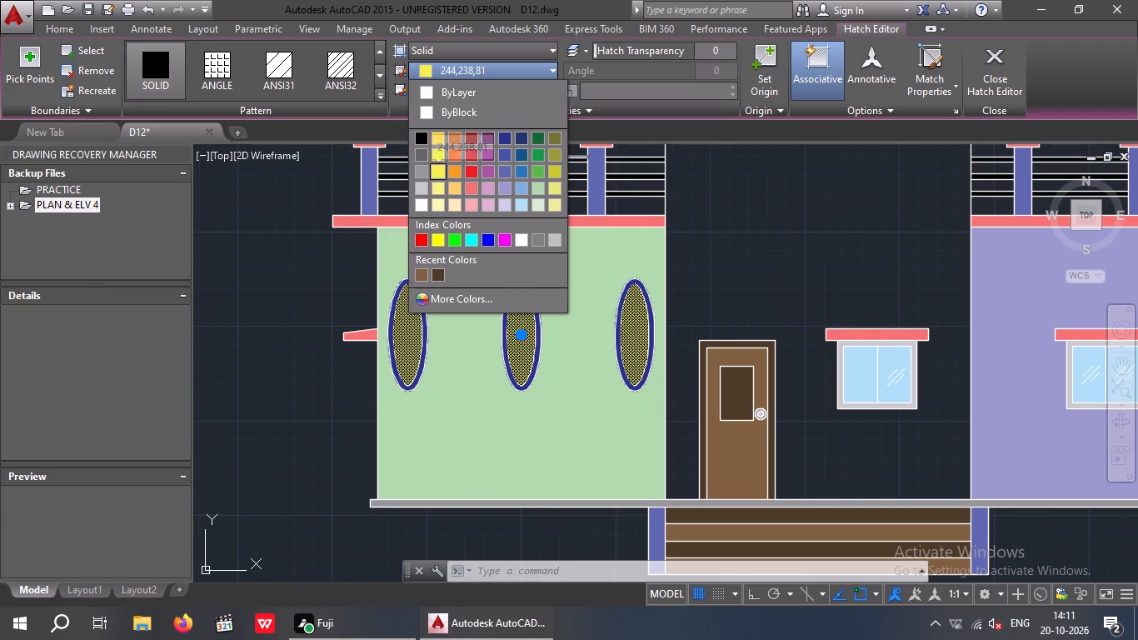
pyautogui.press('Escape')
pyautogui.press('Escape')
pyautogui.scroll(-2, 580, 270)
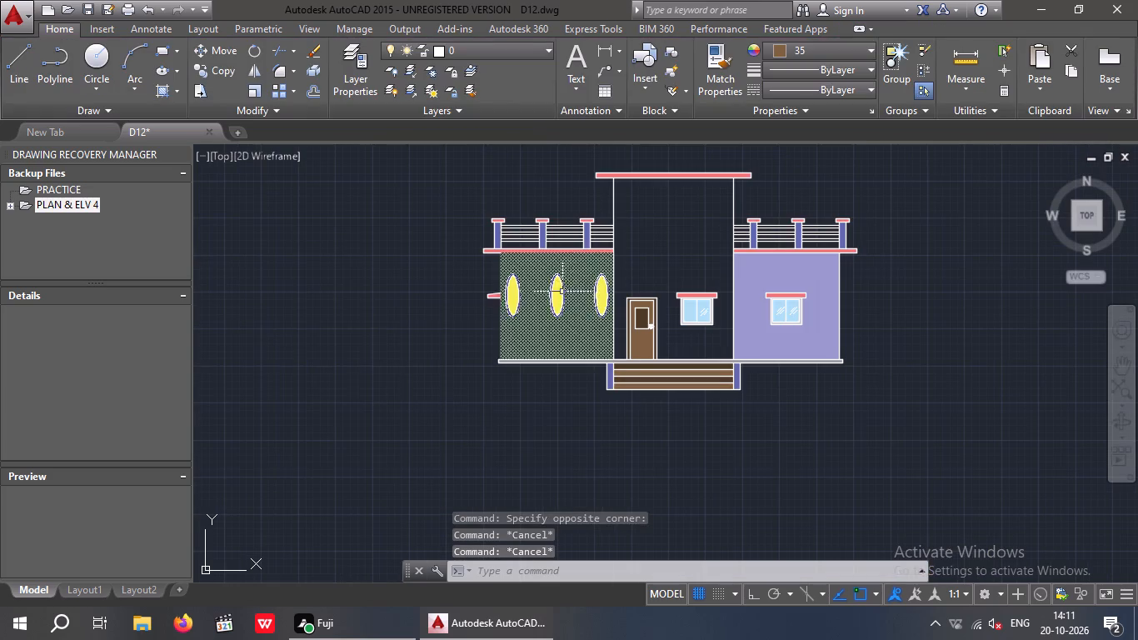
pyautogui.press('Escape')
pyautogui.press('Escape')
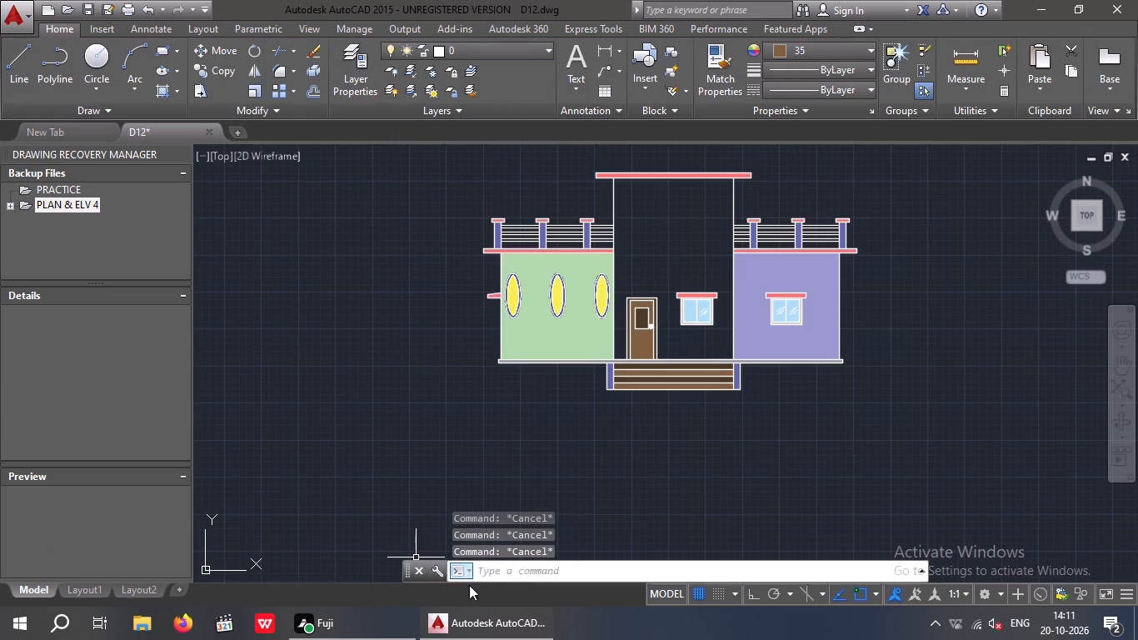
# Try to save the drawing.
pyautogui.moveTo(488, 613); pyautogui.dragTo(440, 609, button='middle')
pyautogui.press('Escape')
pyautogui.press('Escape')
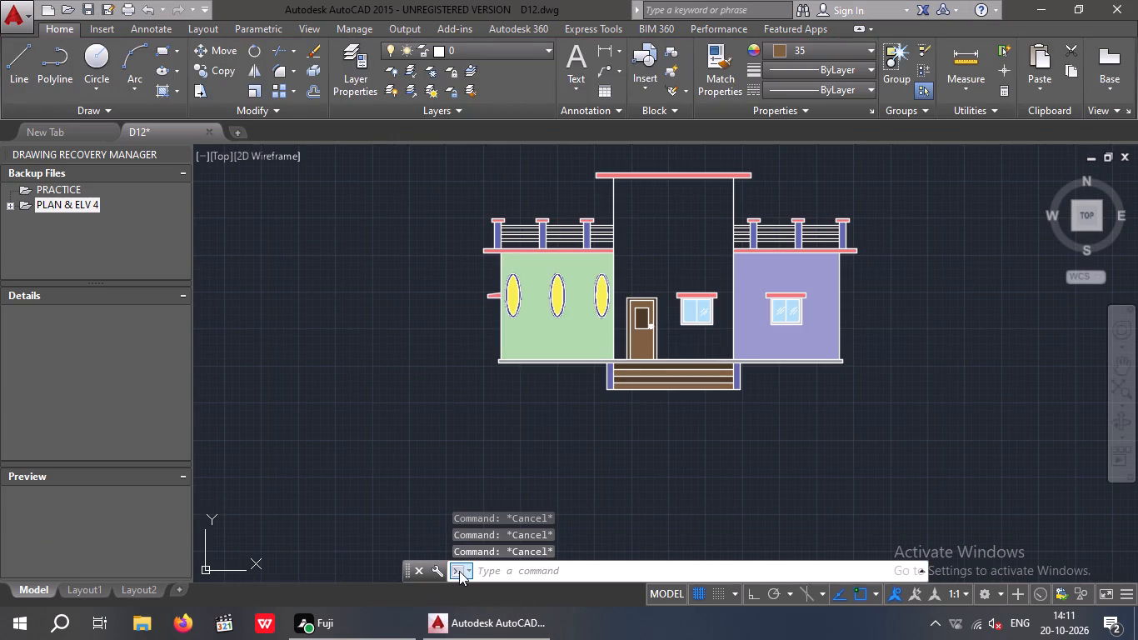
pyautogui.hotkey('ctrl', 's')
# Hatch the tall central wall around the door and window with the AR-BRSTD brick pattern.
pyautogui.moveTo(676, 473); pyautogui.dragTo(411, 562, button='middle')
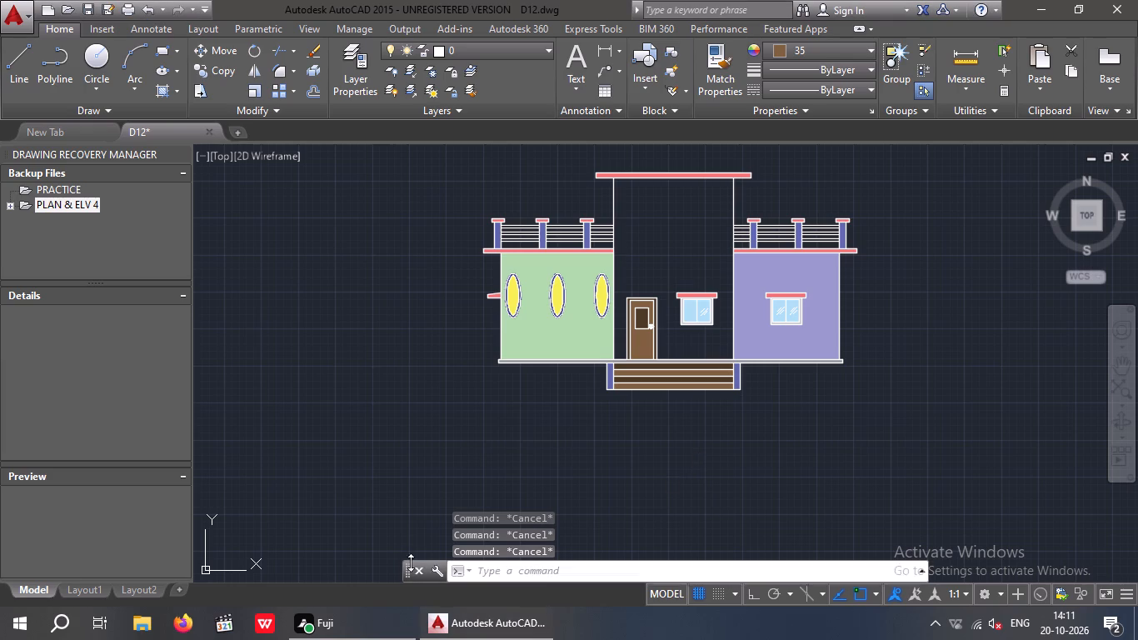
pyautogui.moveTo(699, 500); pyautogui.dragTo(439, 587, button='middle')
pyautogui.moveTo(436, 314); pyautogui.dragTo(477, 311, button='middle')
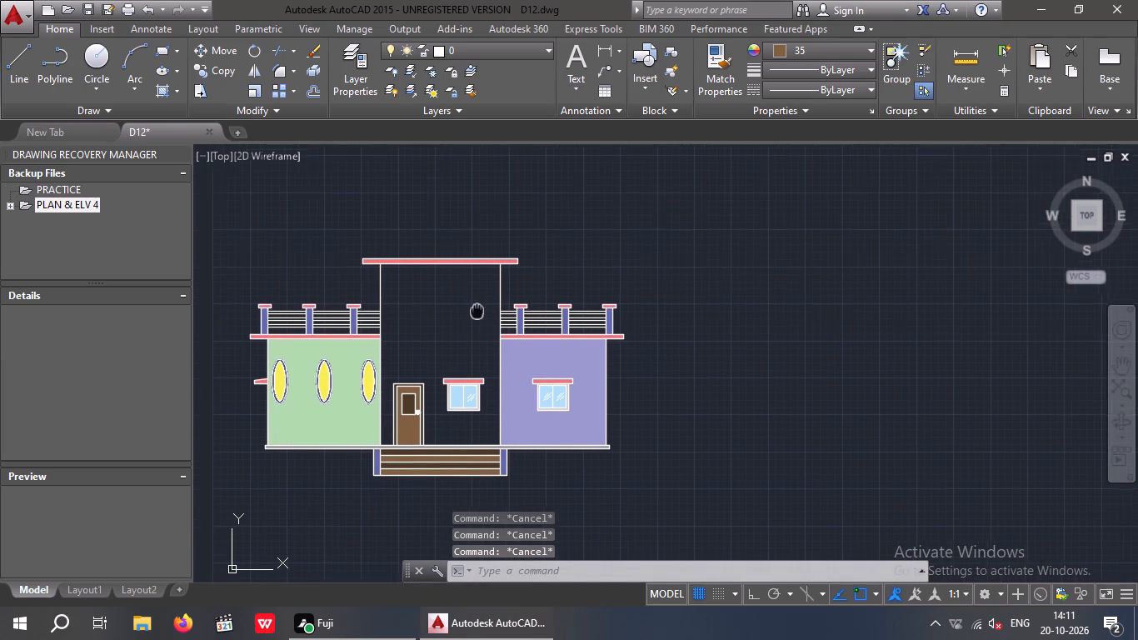
pyautogui.moveTo(477, 311); pyautogui.dragTo(512, 304, button='middle')
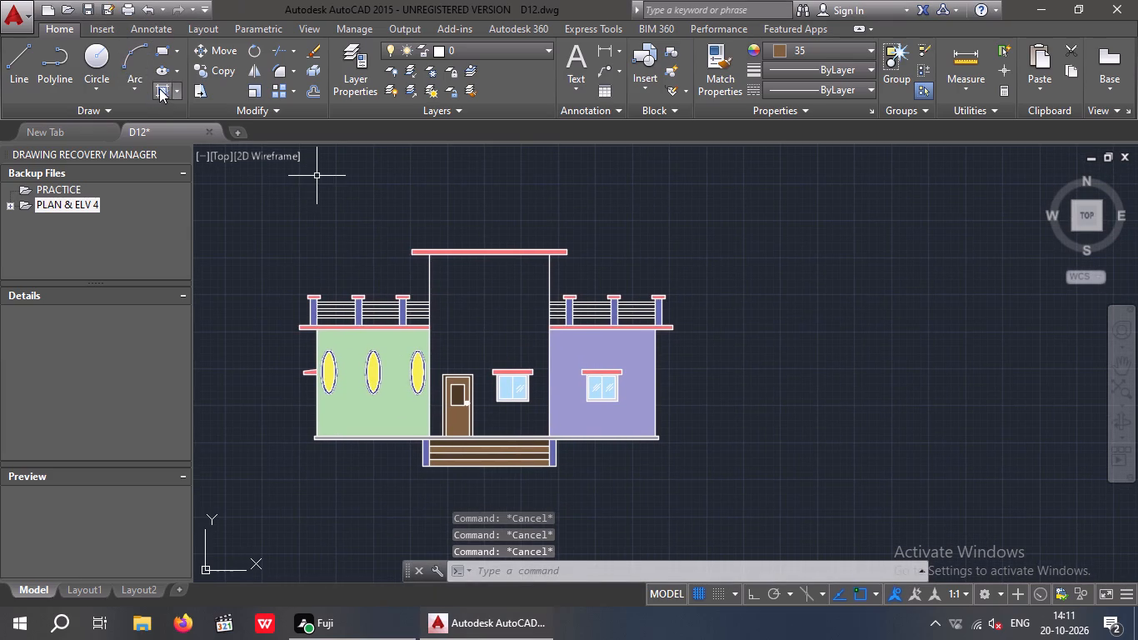
pyautogui.click(159, 88)
pyautogui.click(160, 65)
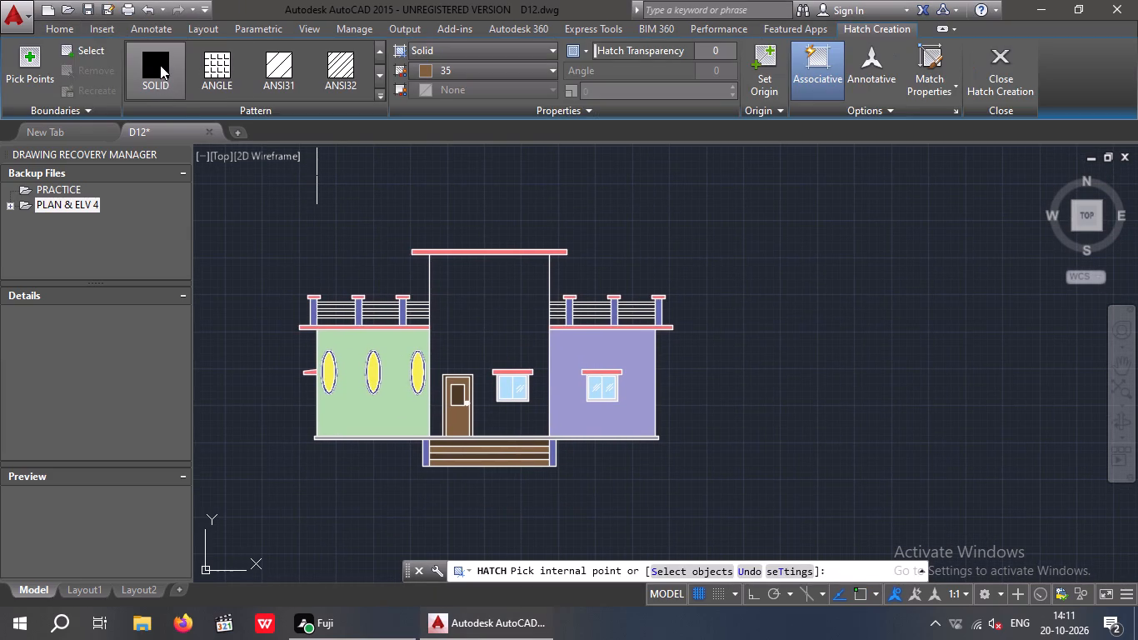
pyautogui.click(457, 71)
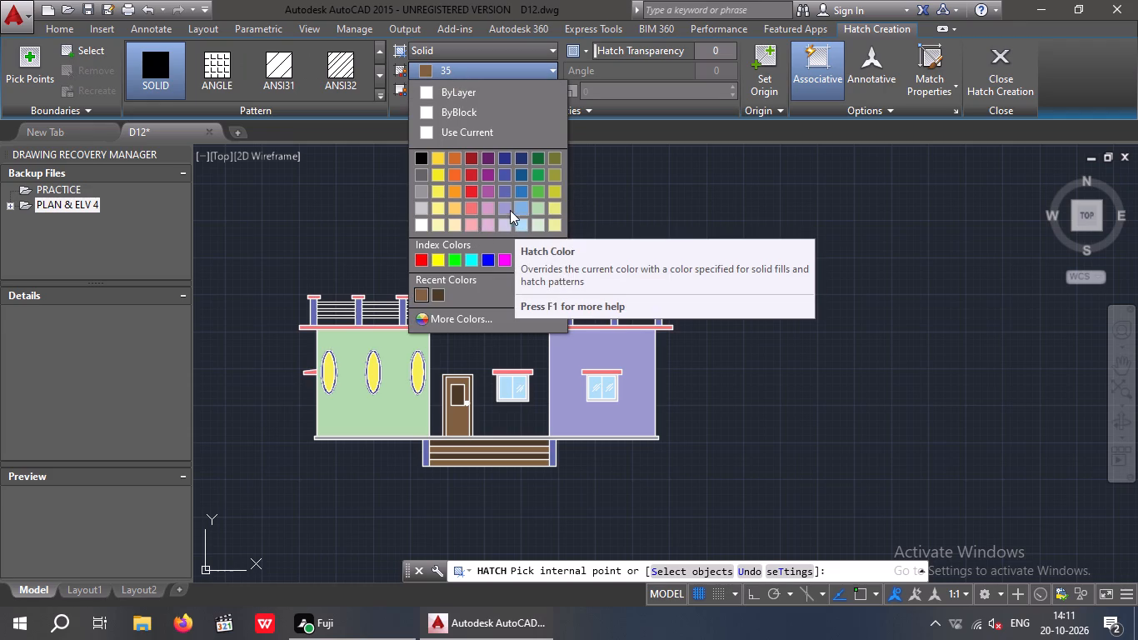
pyautogui.click(379, 94)
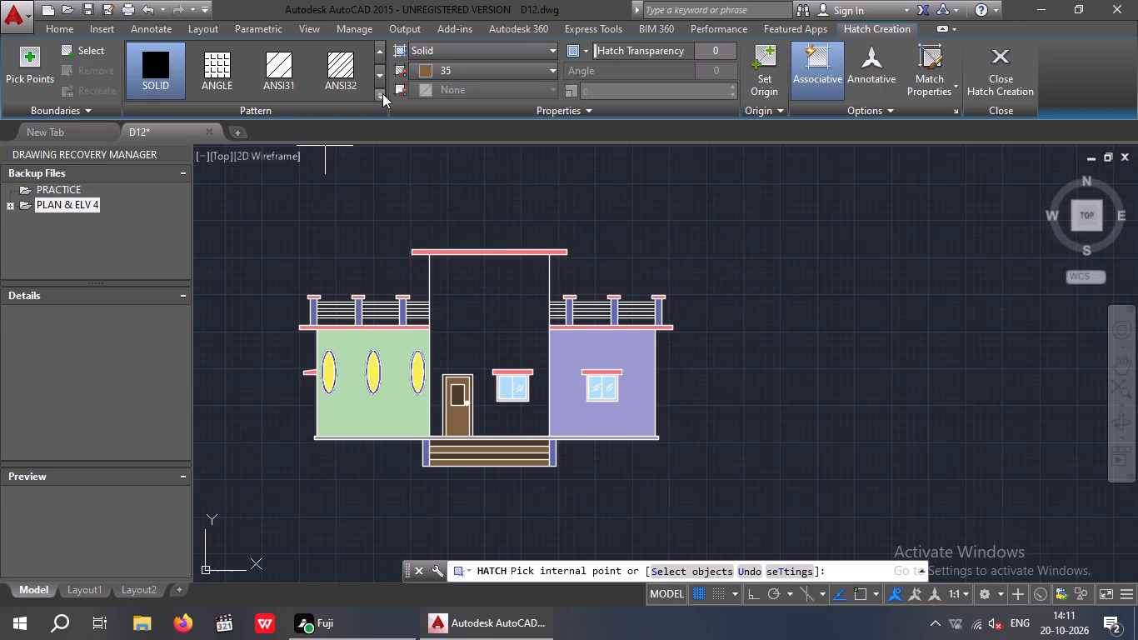
pyautogui.click(382, 93)
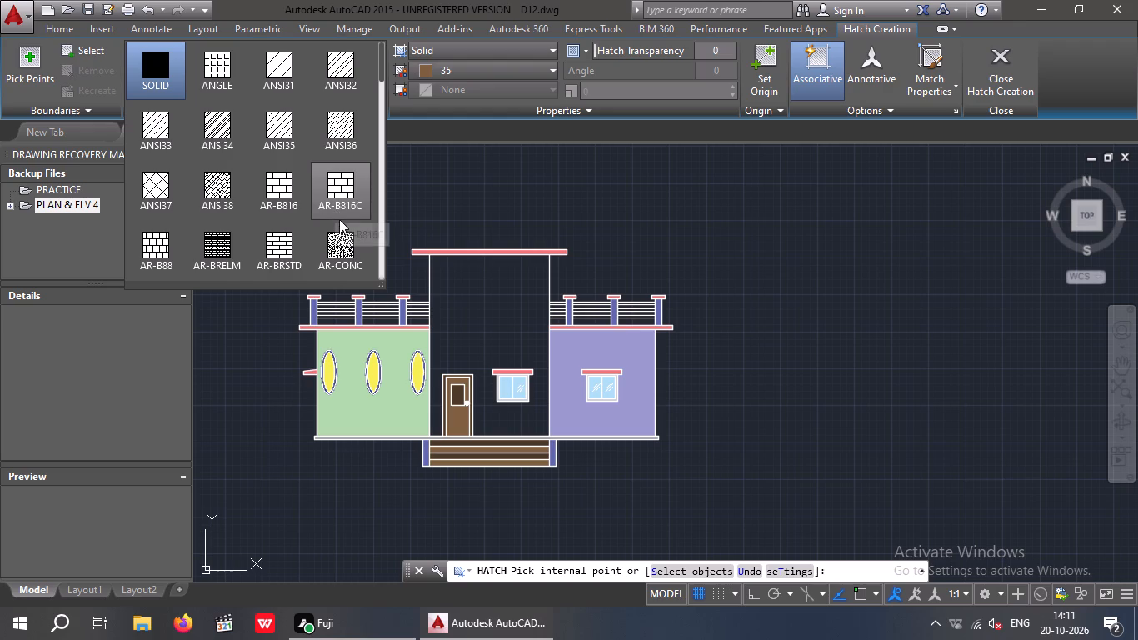
pyautogui.scroll(-1, 251, 226)
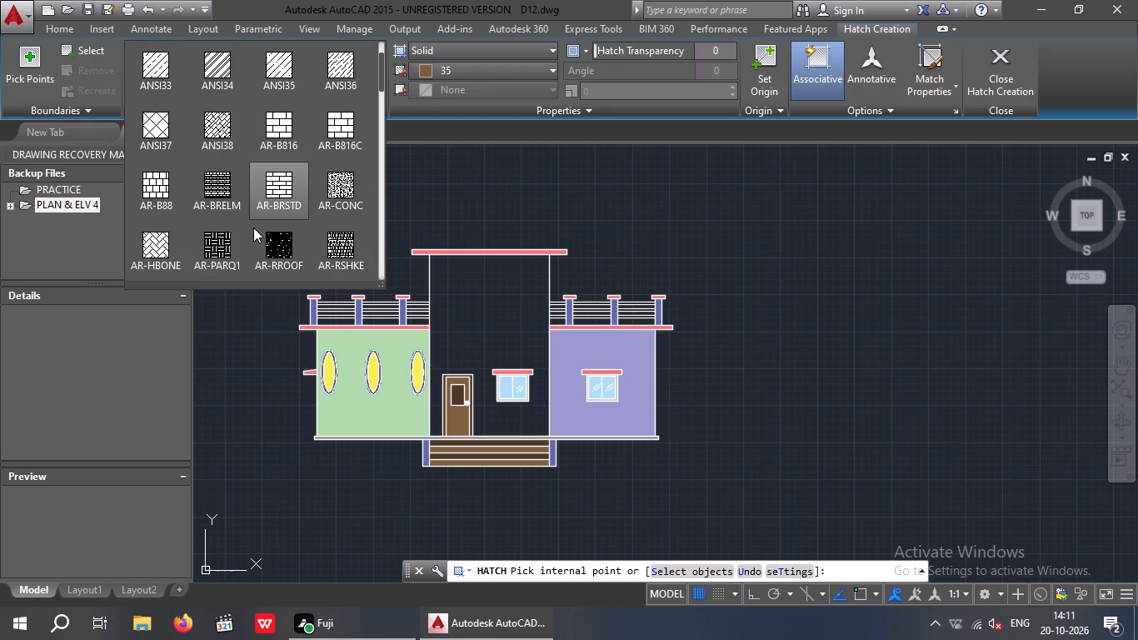
pyautogui.click(278, 191)
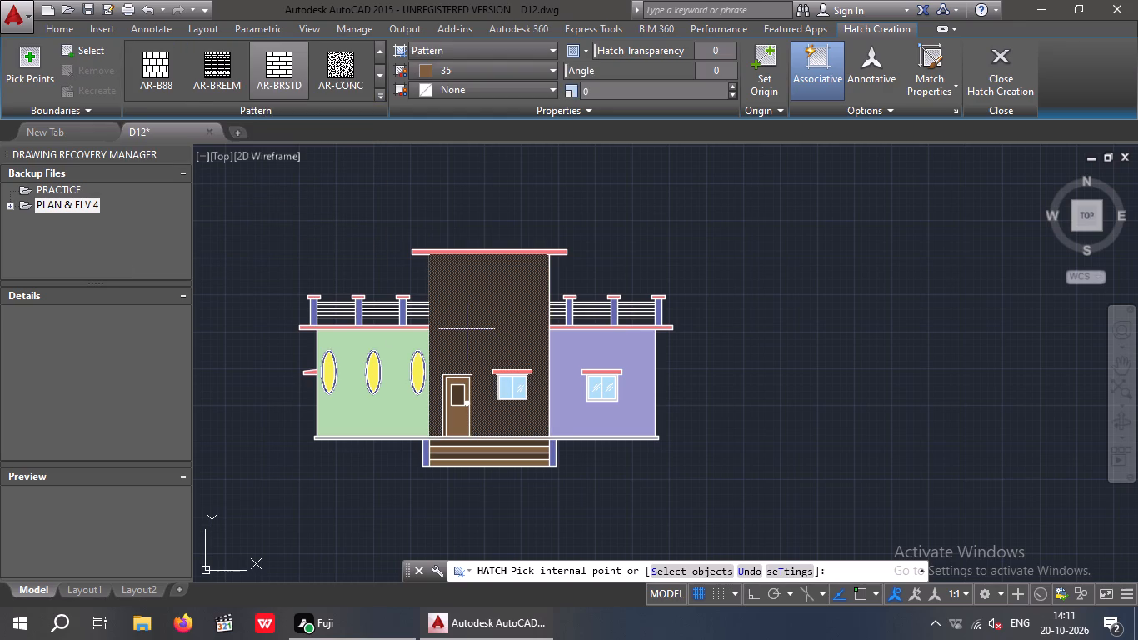
pyautogui.click(482, 71)
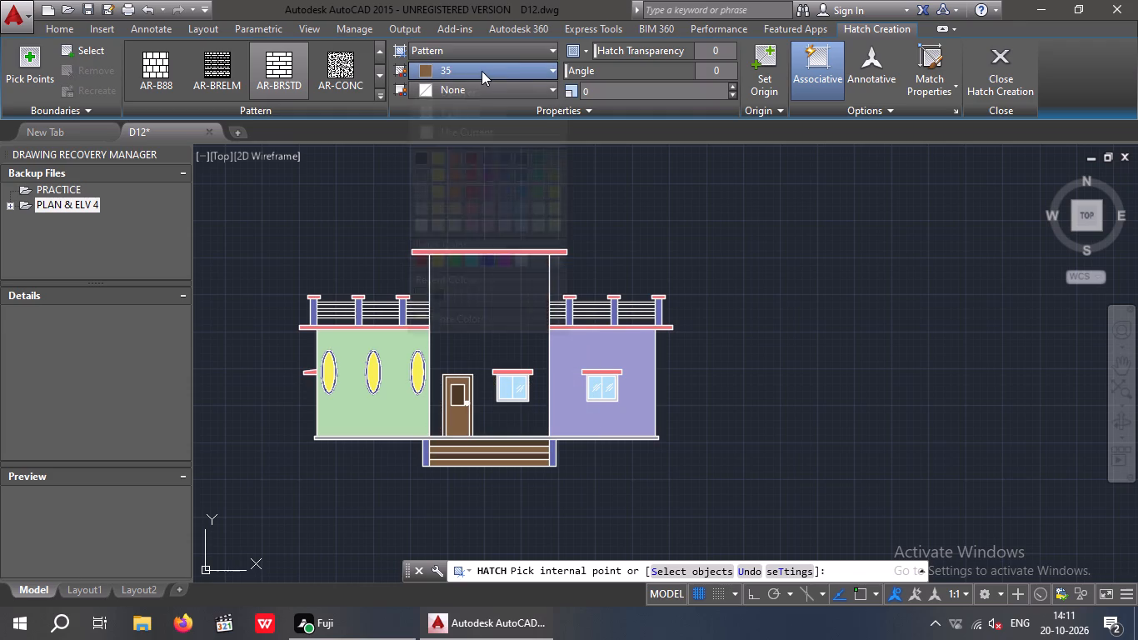
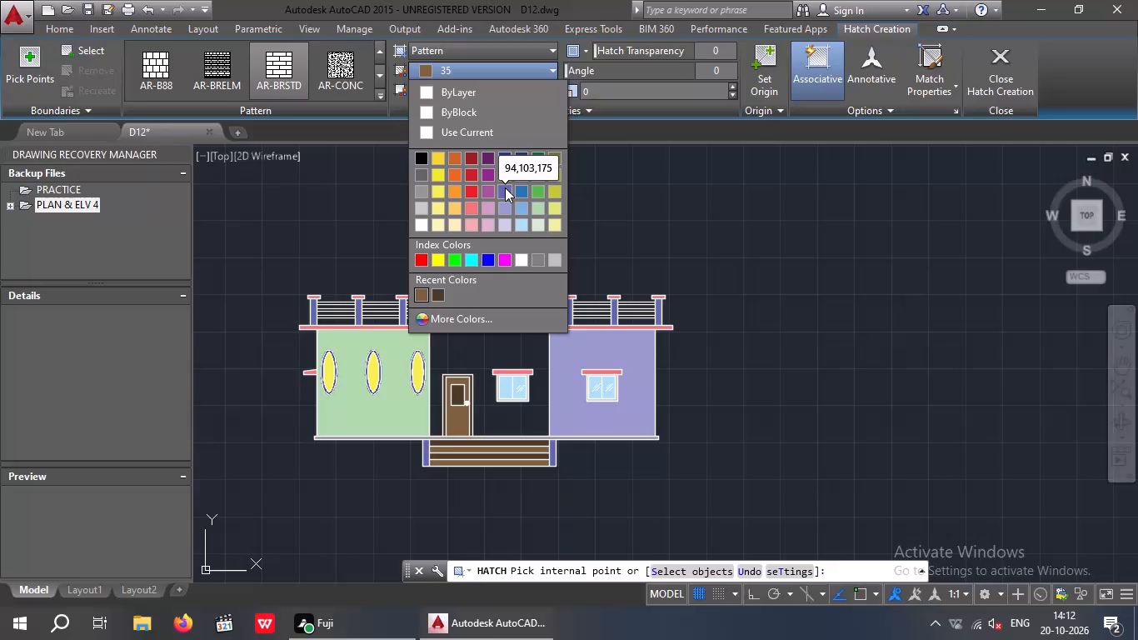
# Hatch the tall central wall around the door and window with AR-BRSTD in colour 94,103,175.
pyautogui.doubleClick(505, 187)
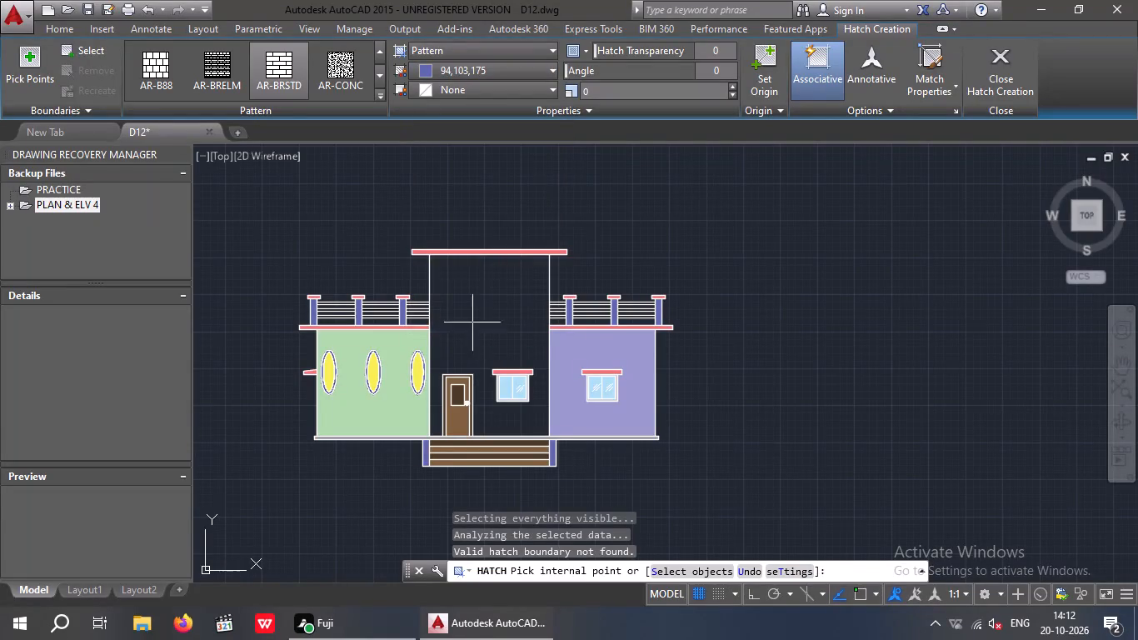
pyautogui.click(474, 318)
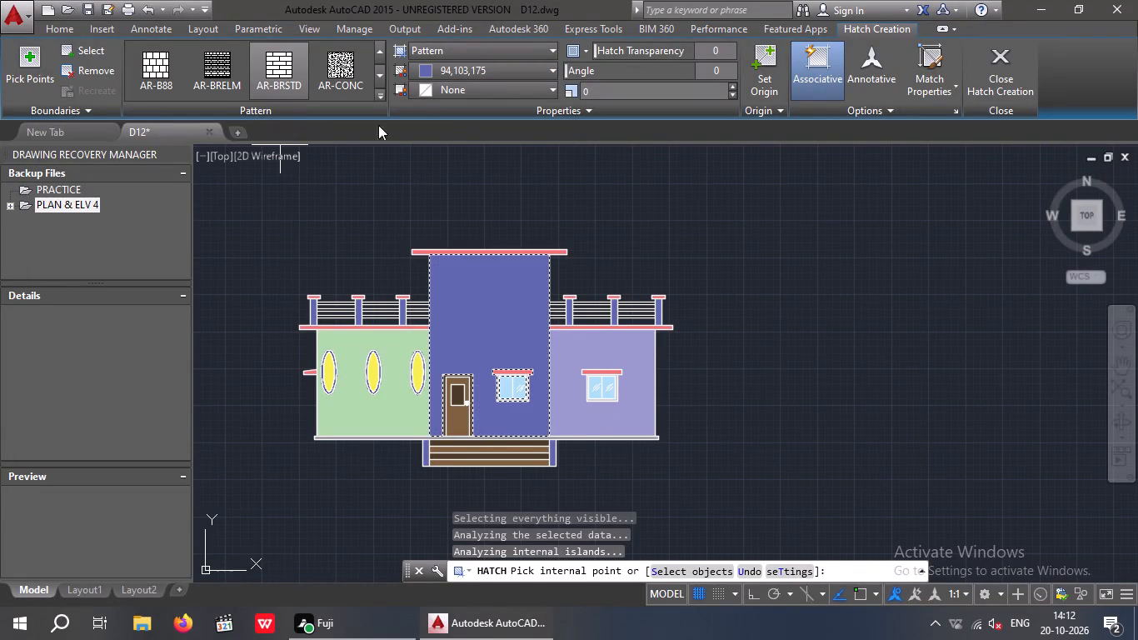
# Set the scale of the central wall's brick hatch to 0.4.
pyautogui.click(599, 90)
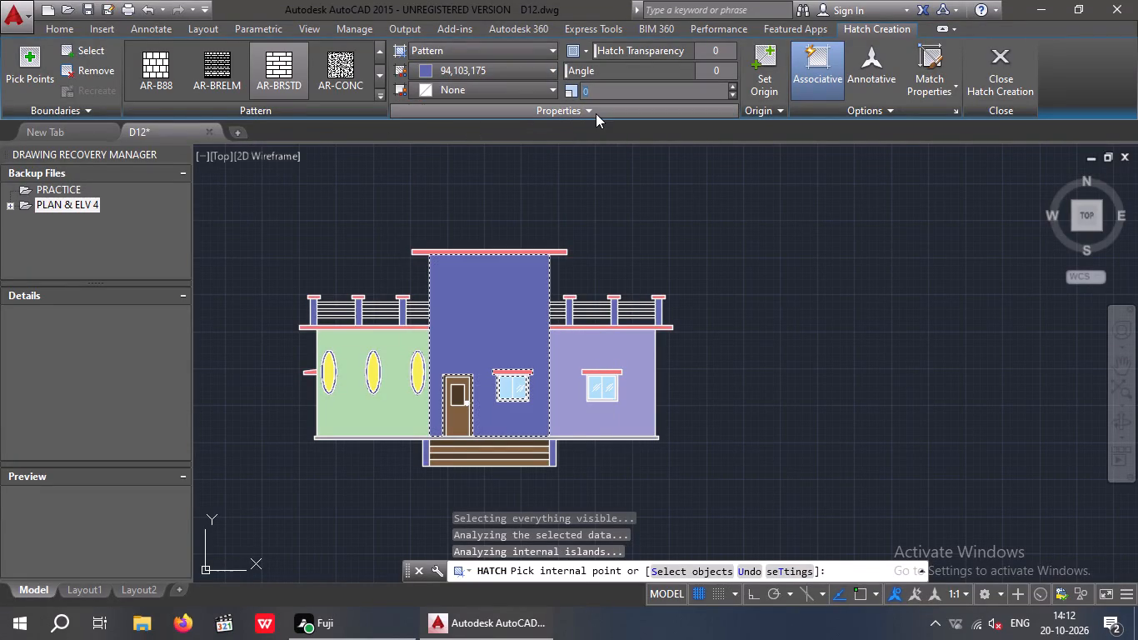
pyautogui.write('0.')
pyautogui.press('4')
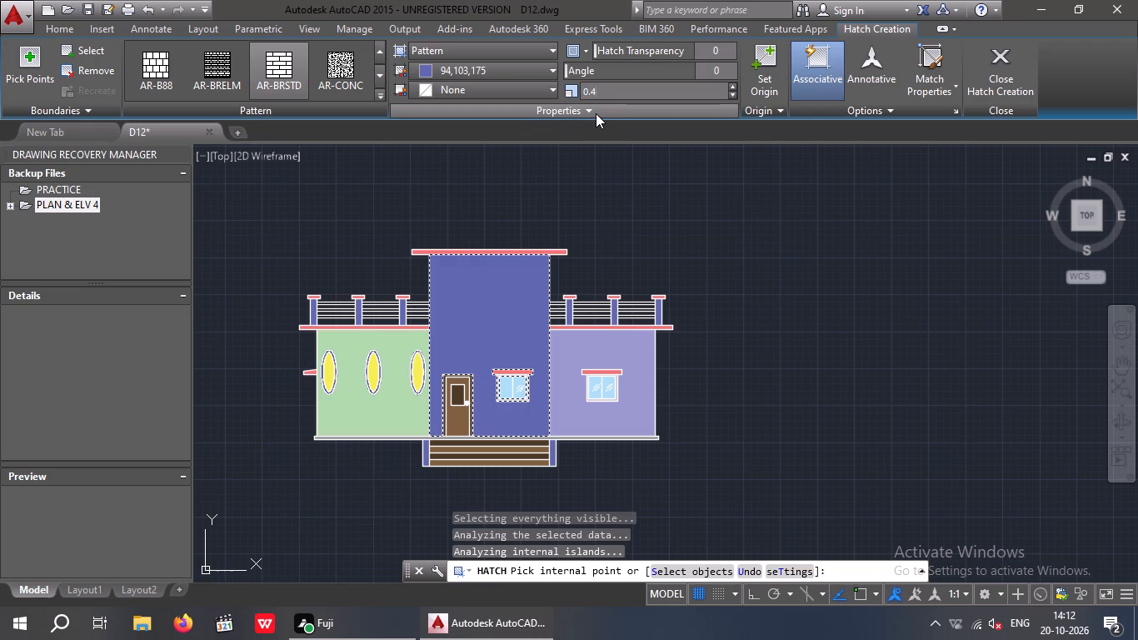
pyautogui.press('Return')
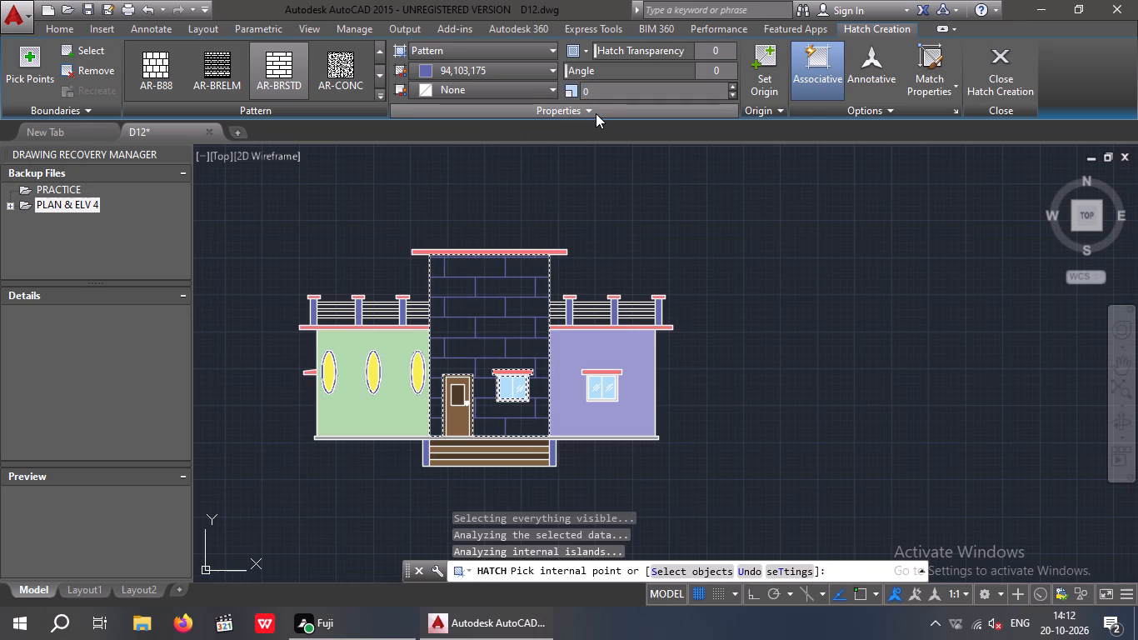
# Set the scale of the central wall's brick hatch to 0.04 and finish the hatch.
pyautogui.click(593, 89)
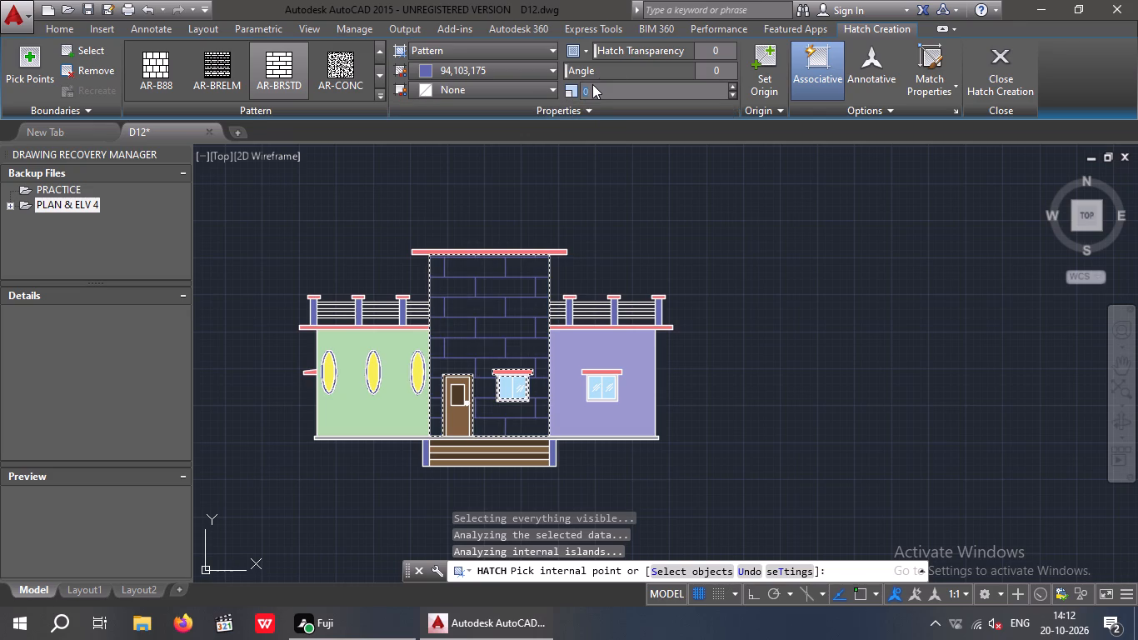
pyautogui.write('0.00')
pyautogui.press('BackSpace')
pyautogui.press('4')
pyautogui.press('Return')
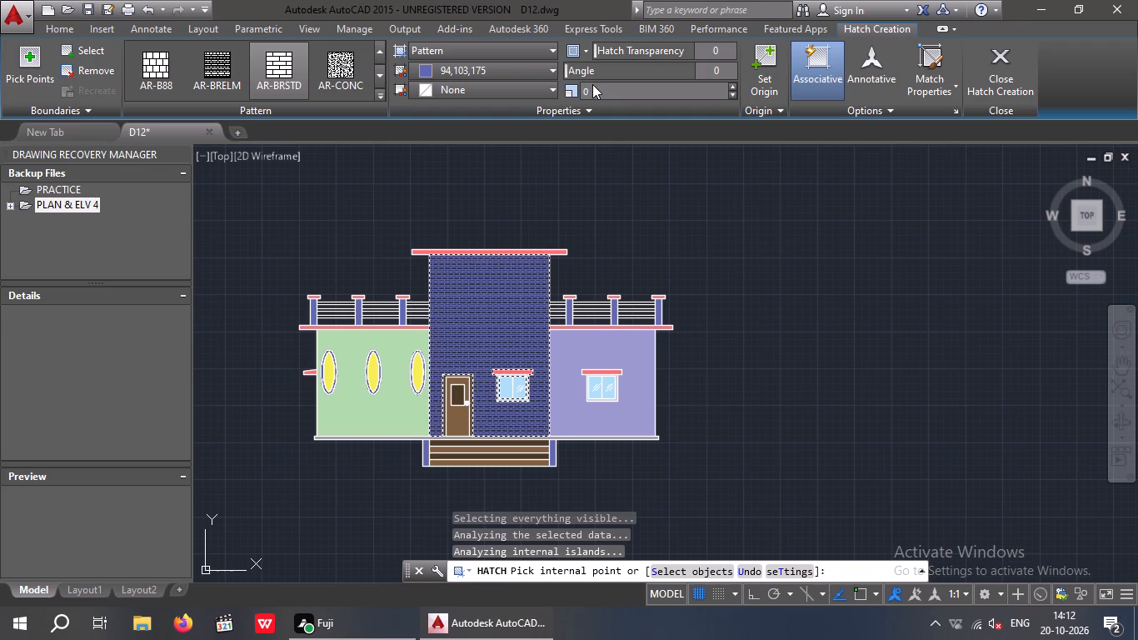
pyautogui.click(833, 258)
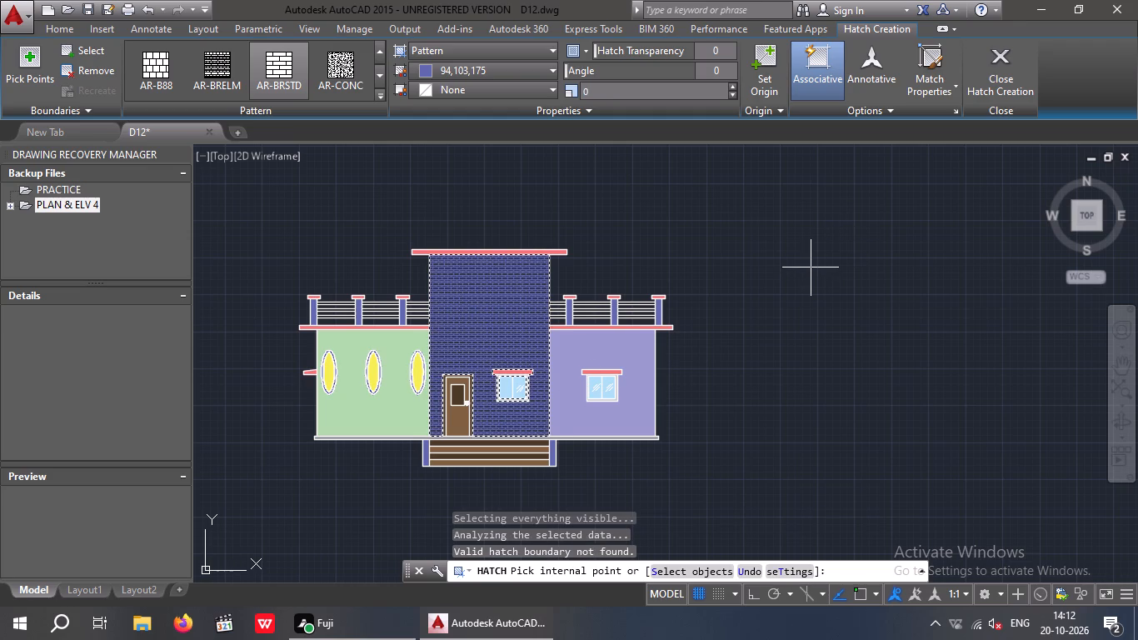
pyautogui.press('Escape')
pyautogui.press('Escape')
pyautogui.press('Escape')
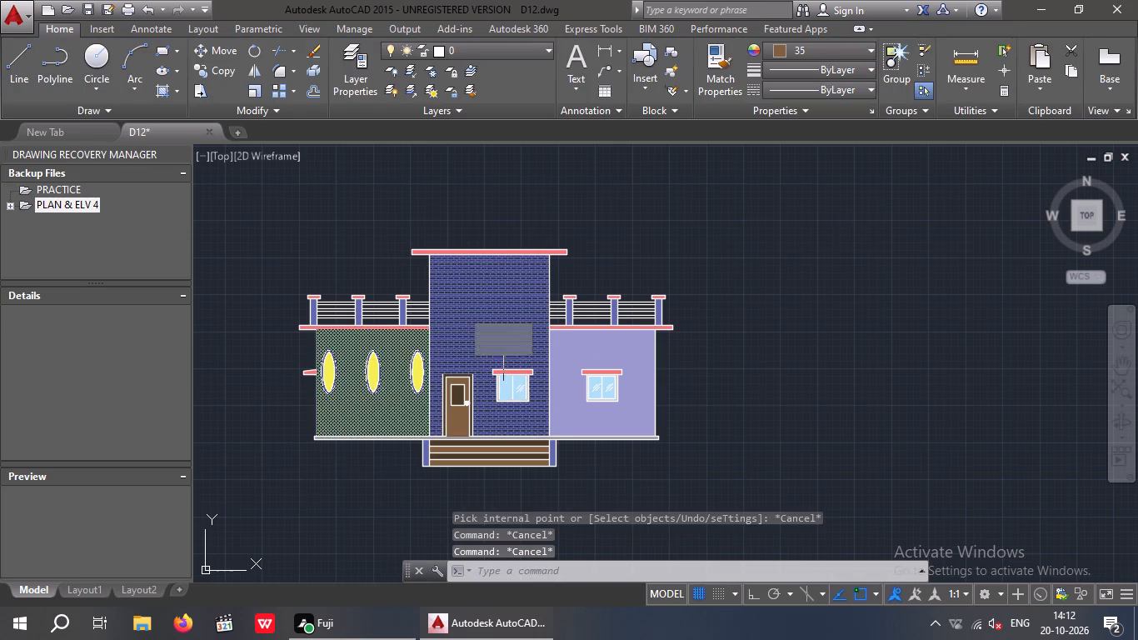
# Recolour the central wall's brick hatch to 169,83,160.
pyautogui.moveTo(727, 455); pyautogui.dragTo(853, 444, button='middle')
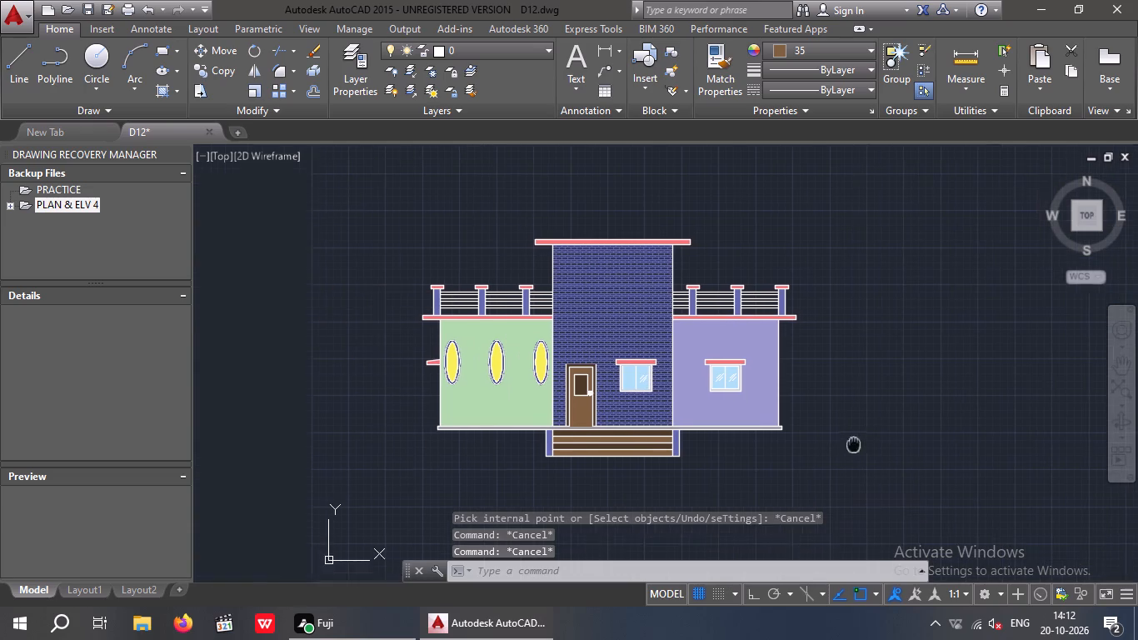
pyautogui.moveTo(853, 444); pyautogui.dragTo(855, 442, button='middle')
pyautogui.scroll(3, 594, 296)
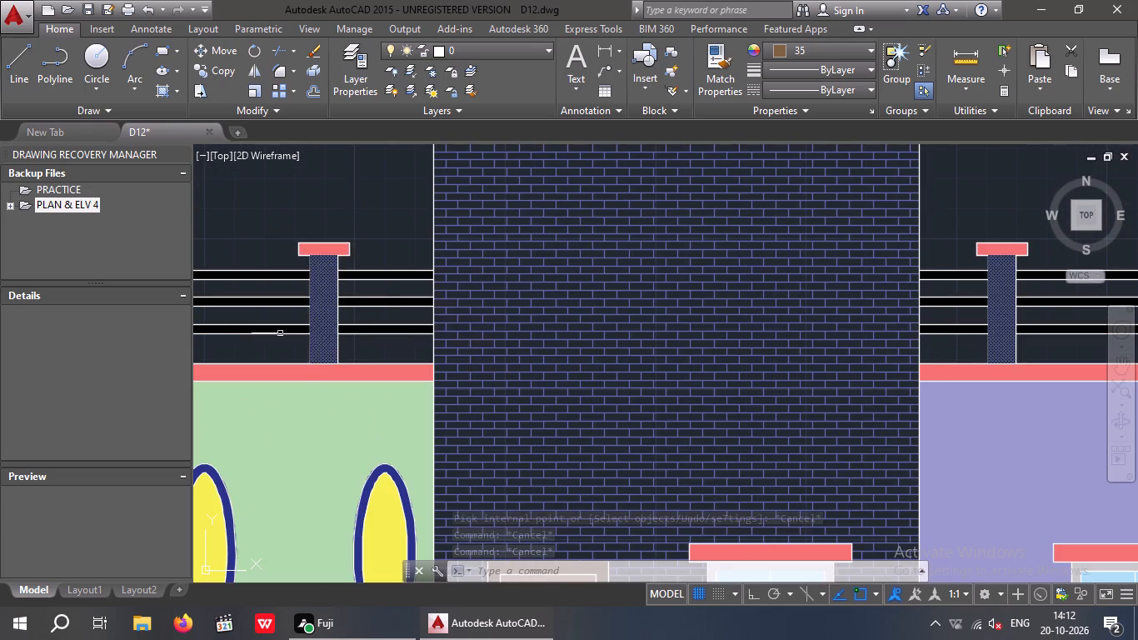
pyautogui.scroll(-2, 242, 261)
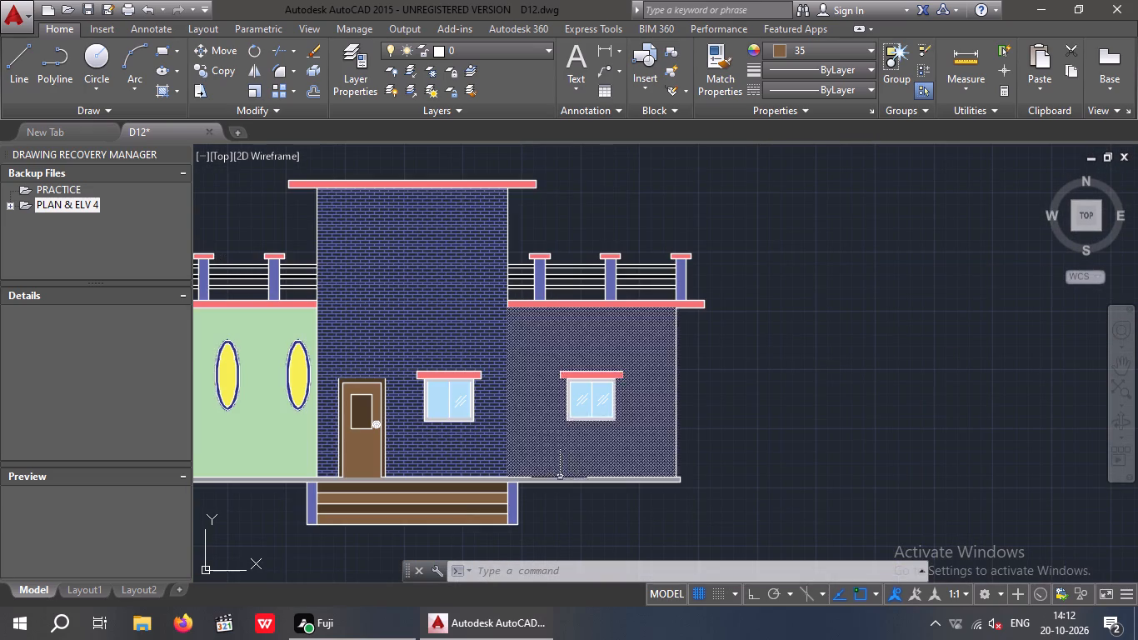
pyautogui.press('Escape')
pyautogui.moveTo(794, 392); pyautogui.dragTo(802, 378, button='middle')
pyautogui.scroll(-2, 761, 386)
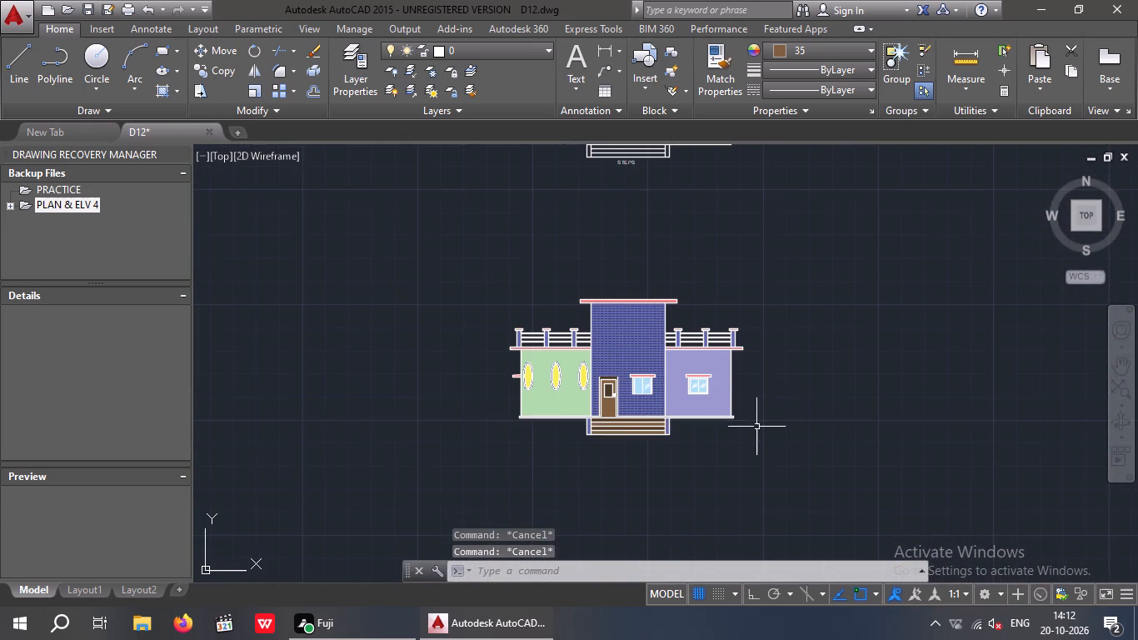
pyautogui.moveTo(757, 427); pyautogui.dragTo(653, 440, button='middle')
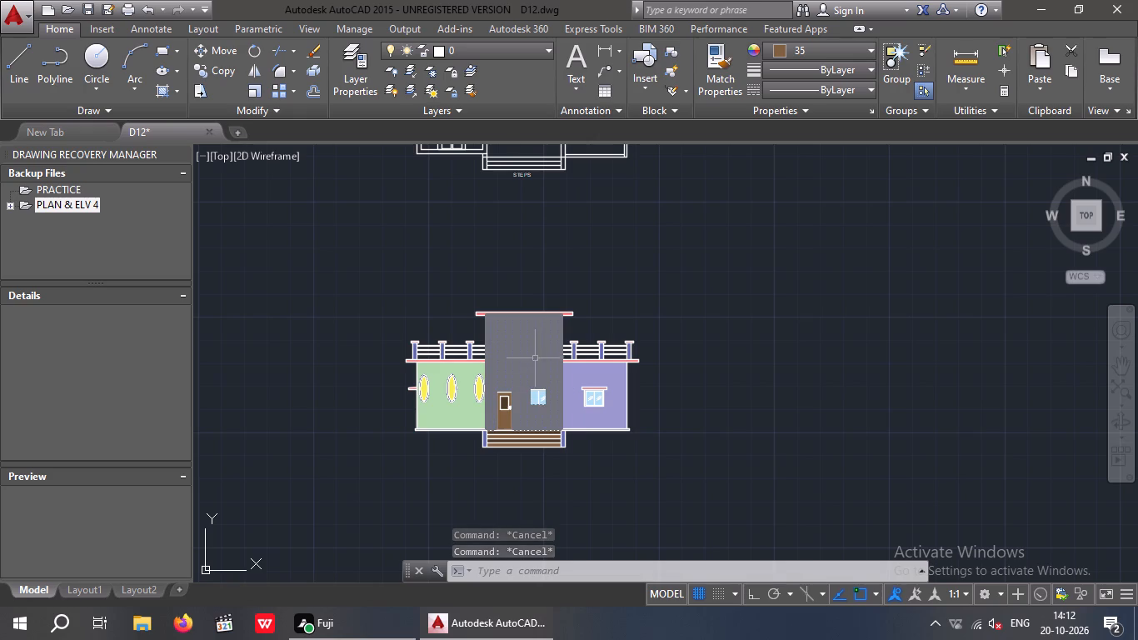
pyautogui.click(533, 352)
pyautogui.click(483, 70)
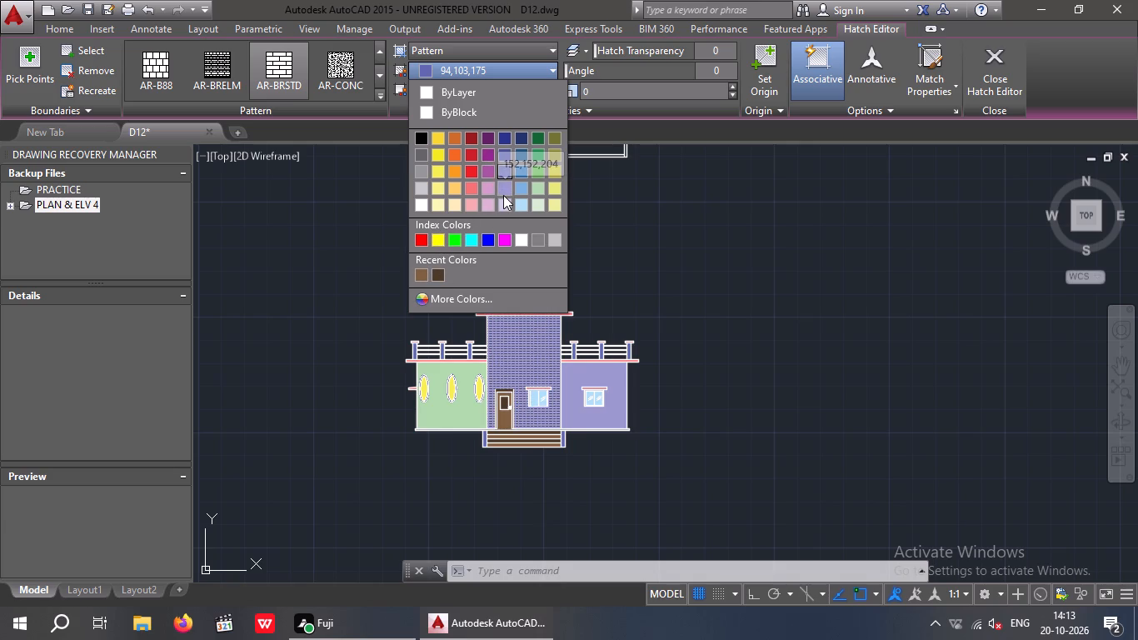
pyautogui.click(486, 170)
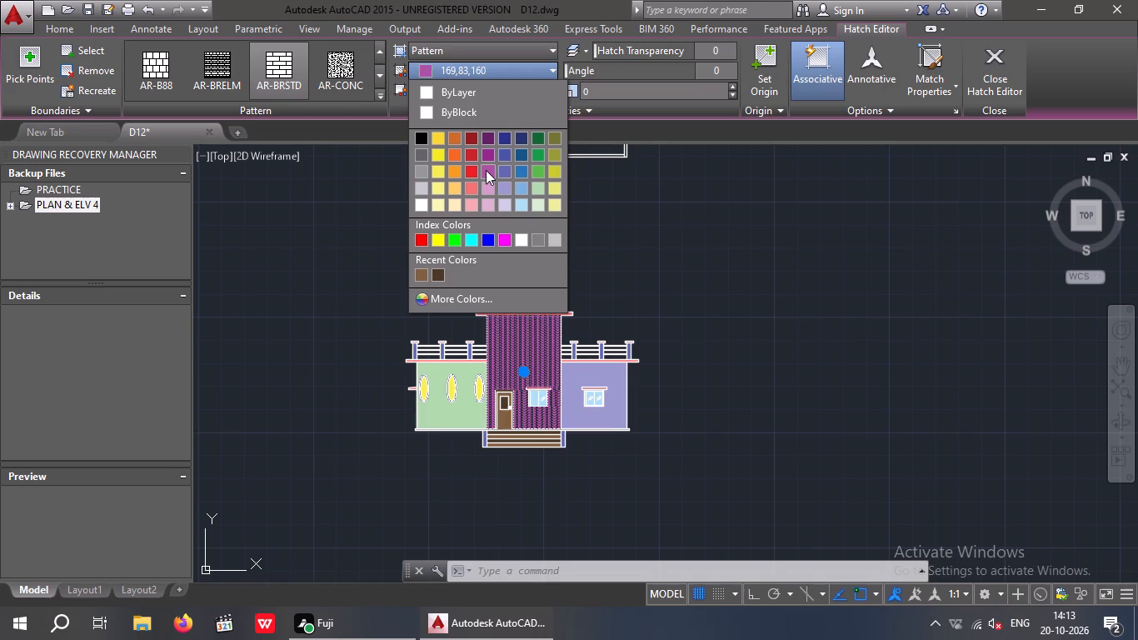
pyautogui.press('Escape')
# Save the drawing with the finished, coloured front elevation.
pyautogui.scroll(-1, 696, 345)
pyautogui.moveTo(696, 395); pyautogui.dragTo(695, 396, button='middle')
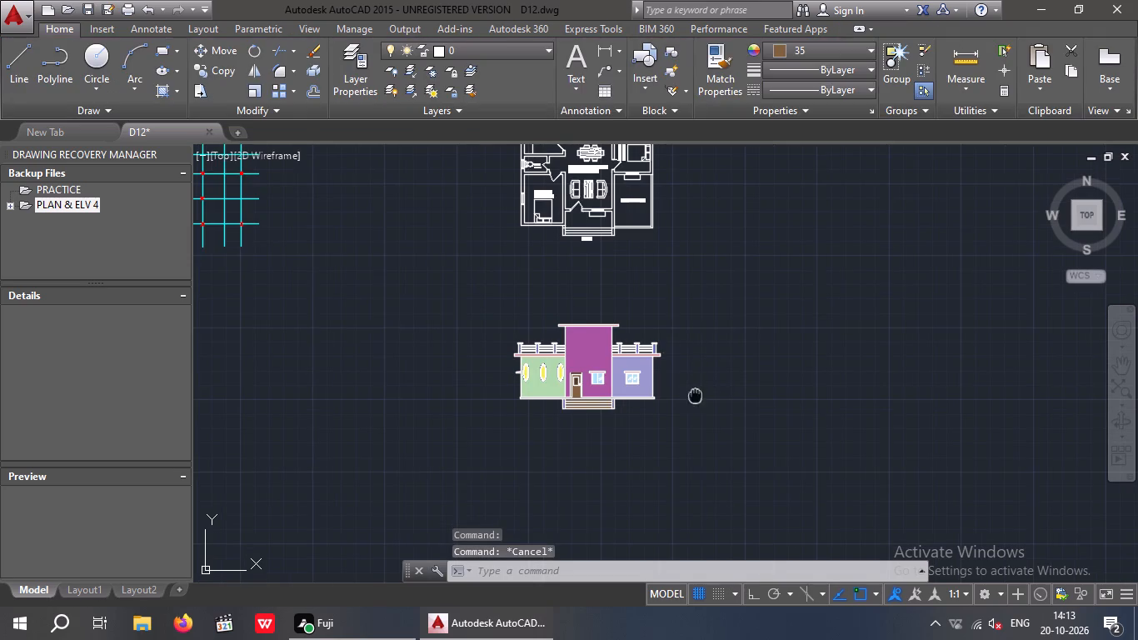
pyautogui.moveTo(695, 396); pyautogui.dragTo(638, 429, button='middle')
pyautogui.scroll(2, 529, 357)
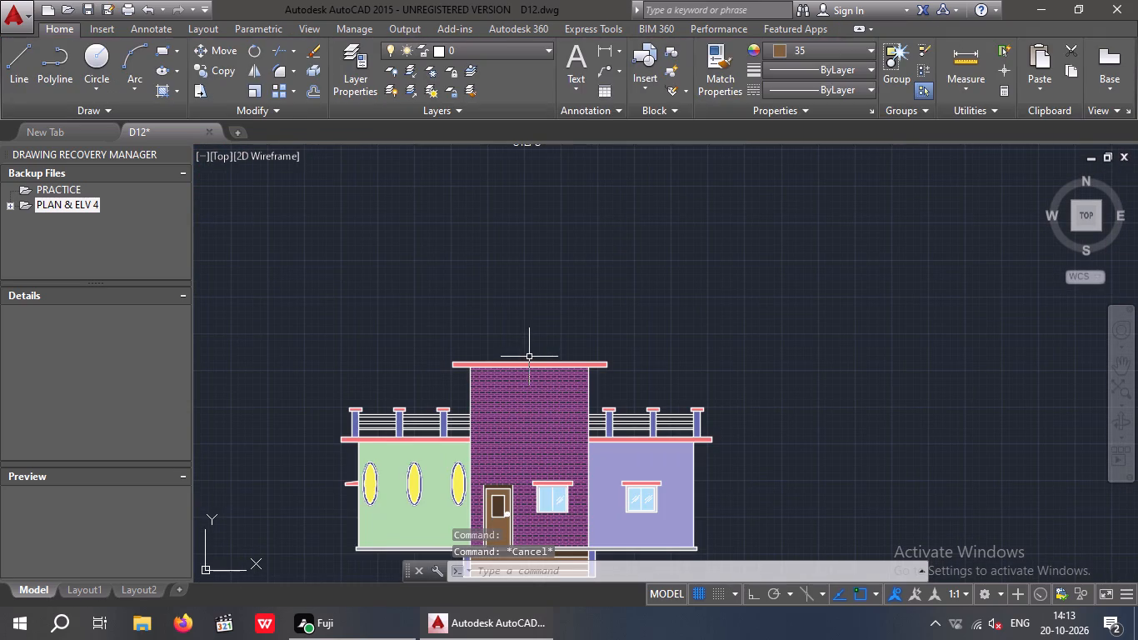
pyautogui.moveTo(529, 326); pyautogui.dragTo(549, 259, button='middle')
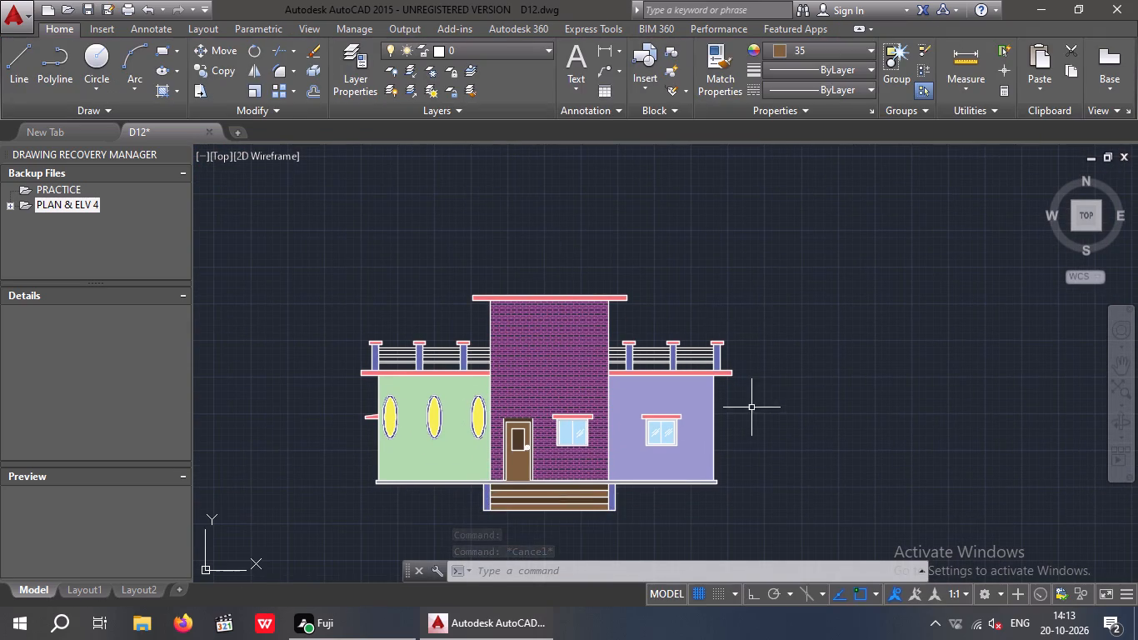
pyautogui.hotkey('ctrl', 's')
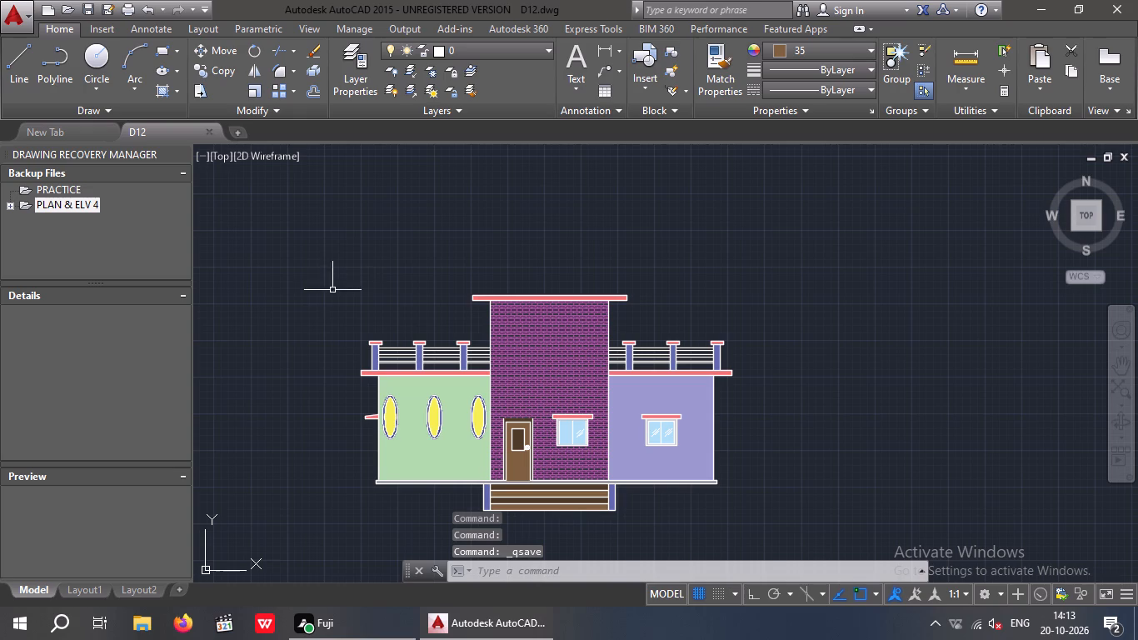
# Move the whole elevation horizontally with Ortho on, placing it below the floor plan on the far side of the grid, aligned with that plan's outer wall.
pyautogui.moveTo(329, 244); pyautogui.dragTo(345, 243)
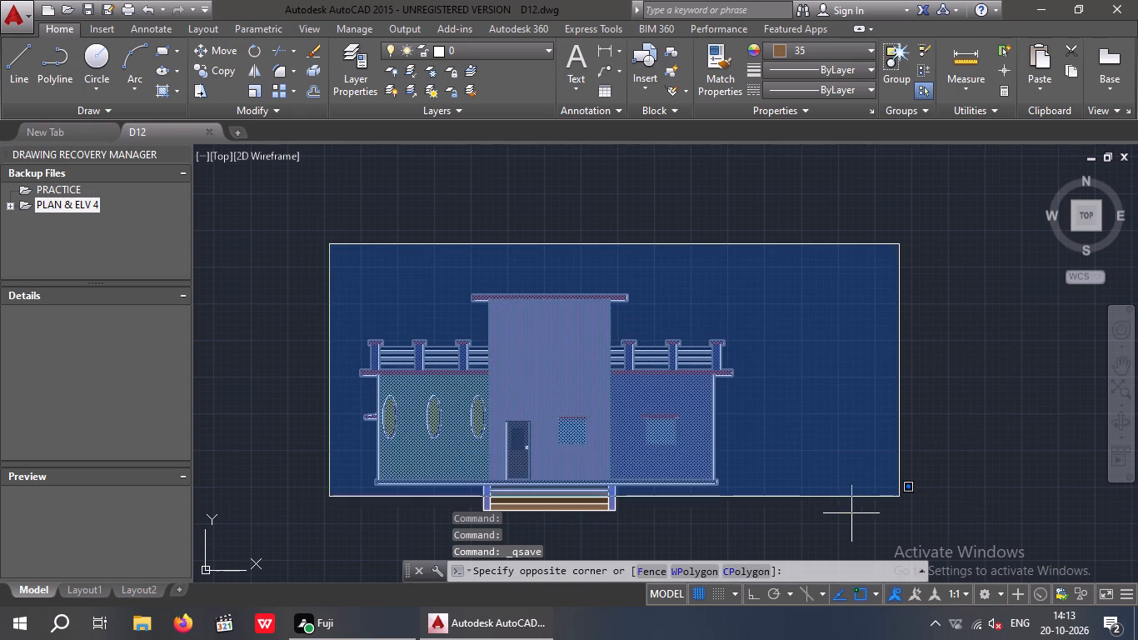
pyautogui.click(771, 519)
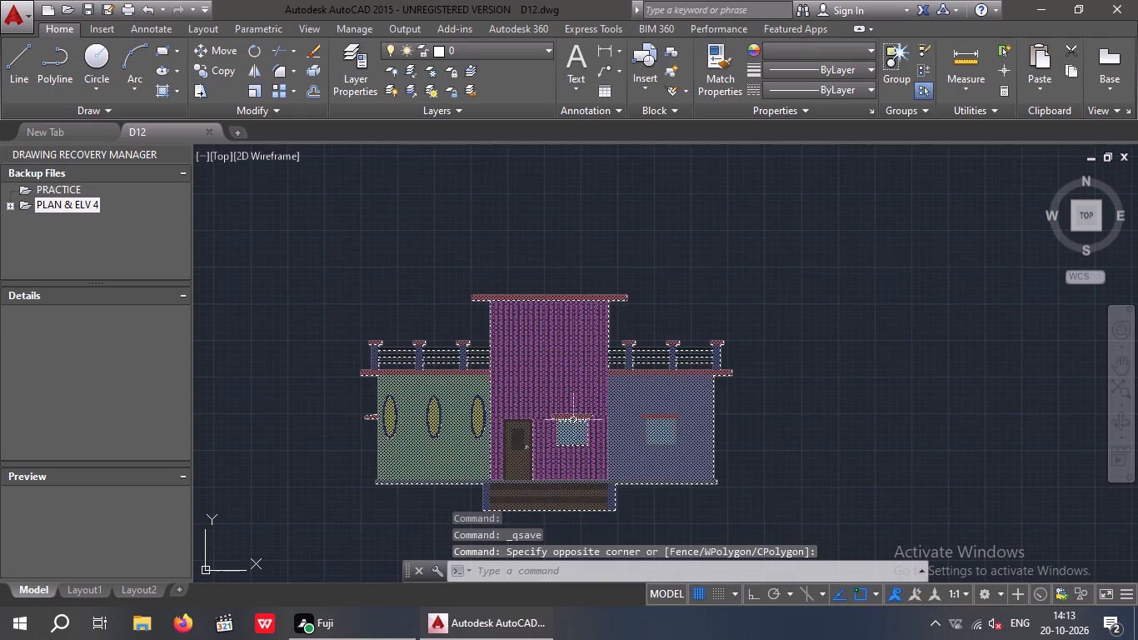
pyautogui.click(216, 50)
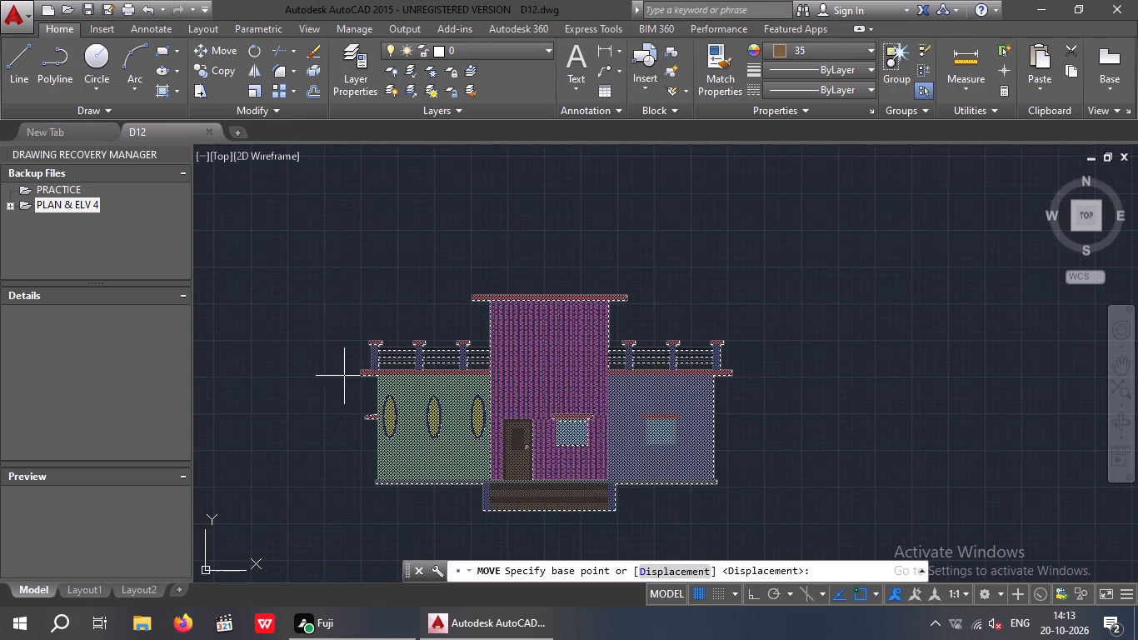
pyautogui.scroll(3, 344, 376)
pyautogui.click(477, 378)
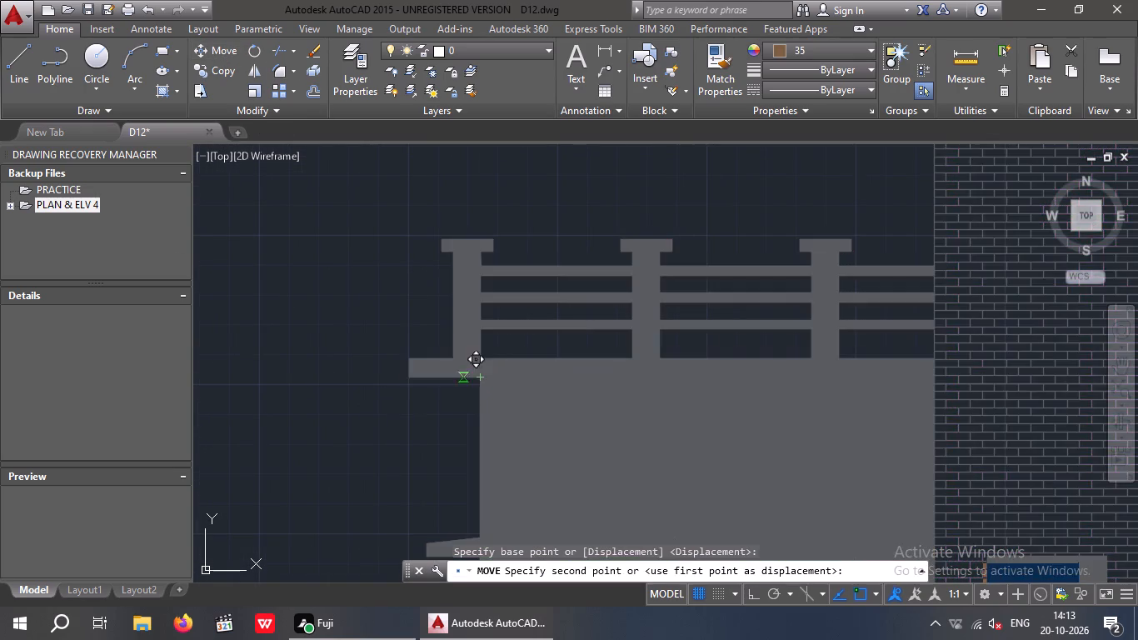
pyautogui.scroll(-3, 463, 372)
pyautogui.click(751, 600)
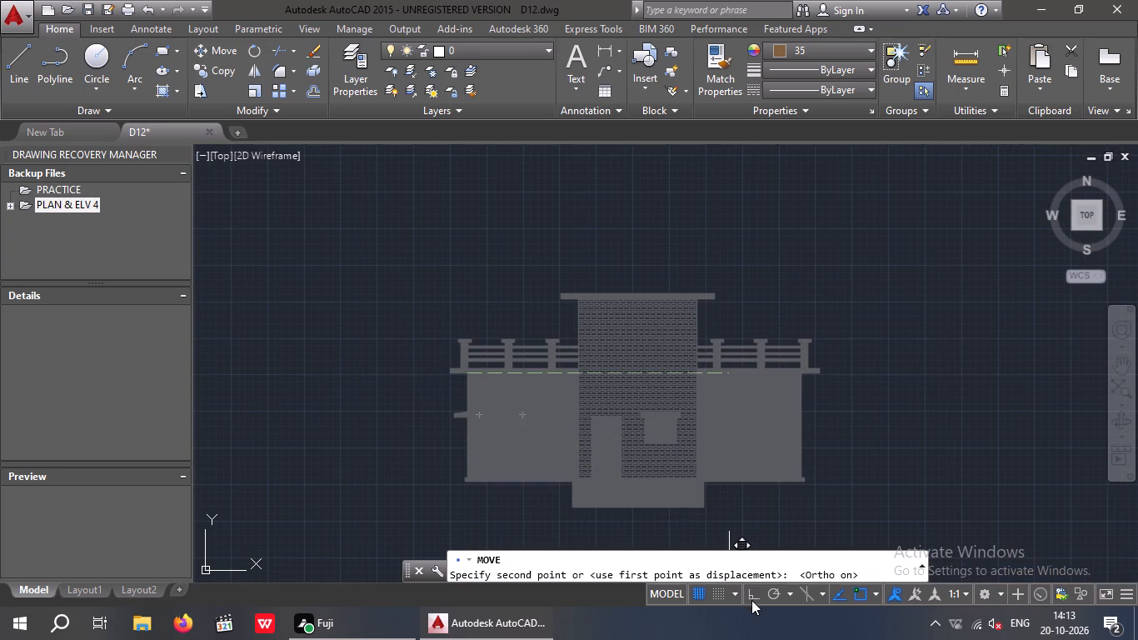
pyautogui.scroll(-2, 333, 319)
pyautogui.moveTo(332, 318); pyautogui.dragTo(562, 310, button='middle')
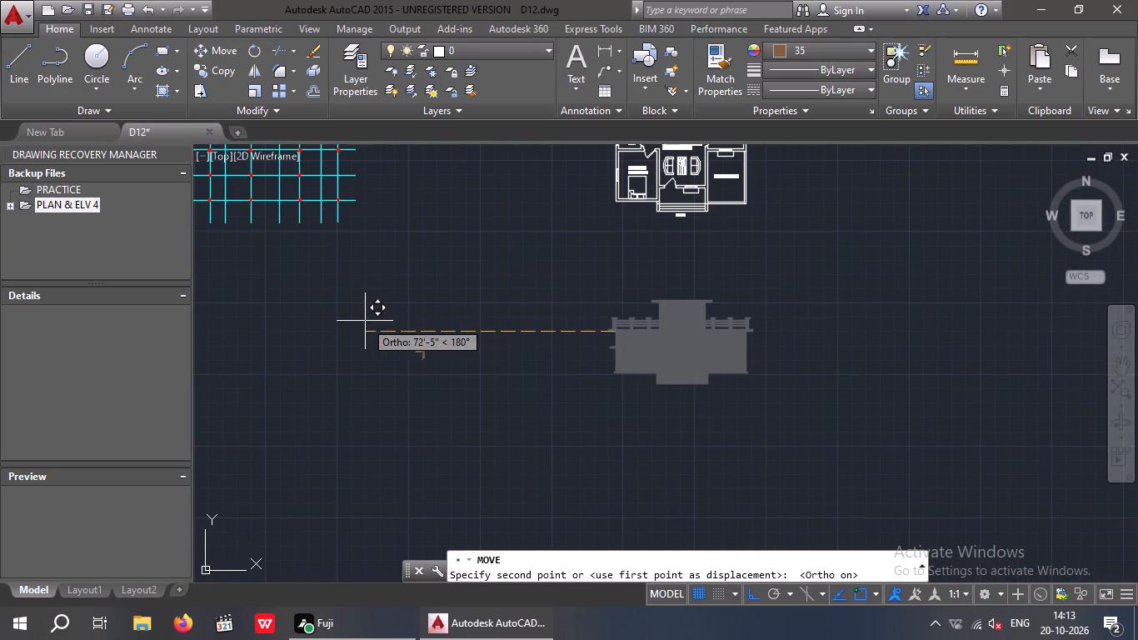
pyautogui.moveTo(364, 321); pyautogui.dragTo(627, 328, button='middle')
pyautogui.middleClick(638, 328)
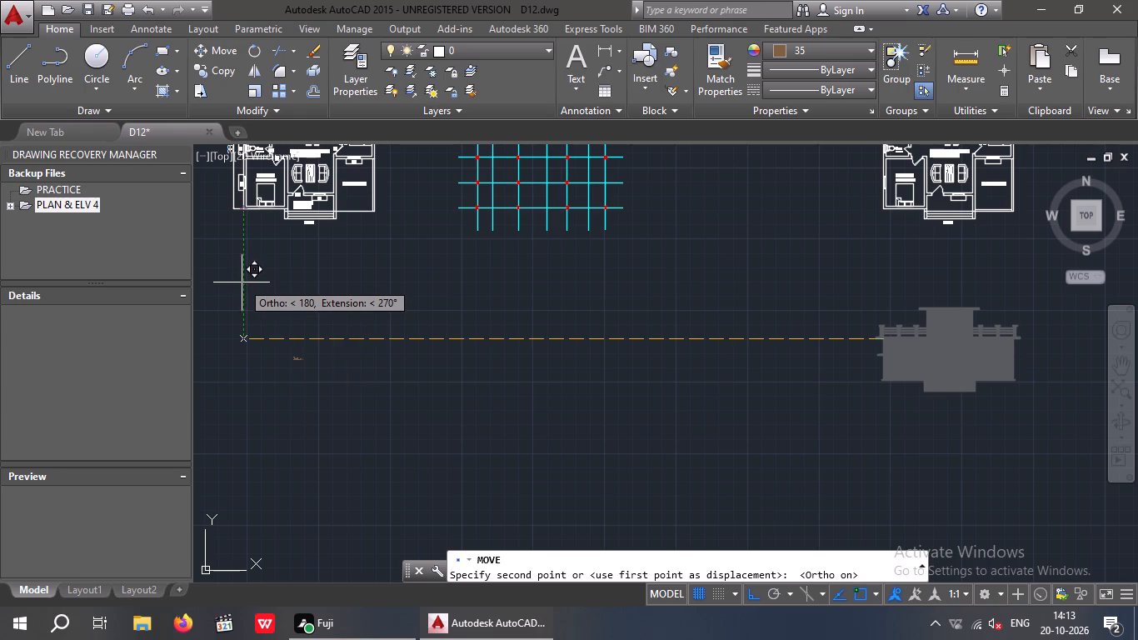
pyautogui.click(242, 339)
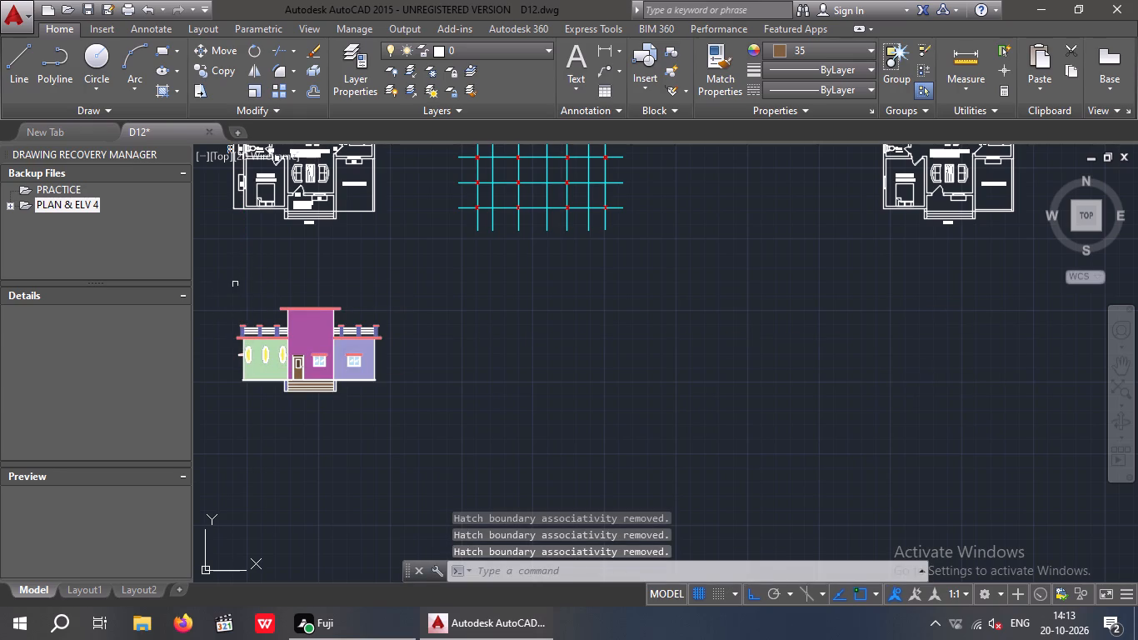
# Move the whole elevation straight up about 13 feet, closer to the floor plan's entrance steps.
pyautogui.click(226, 283)
pyautogui.click(409, 424)
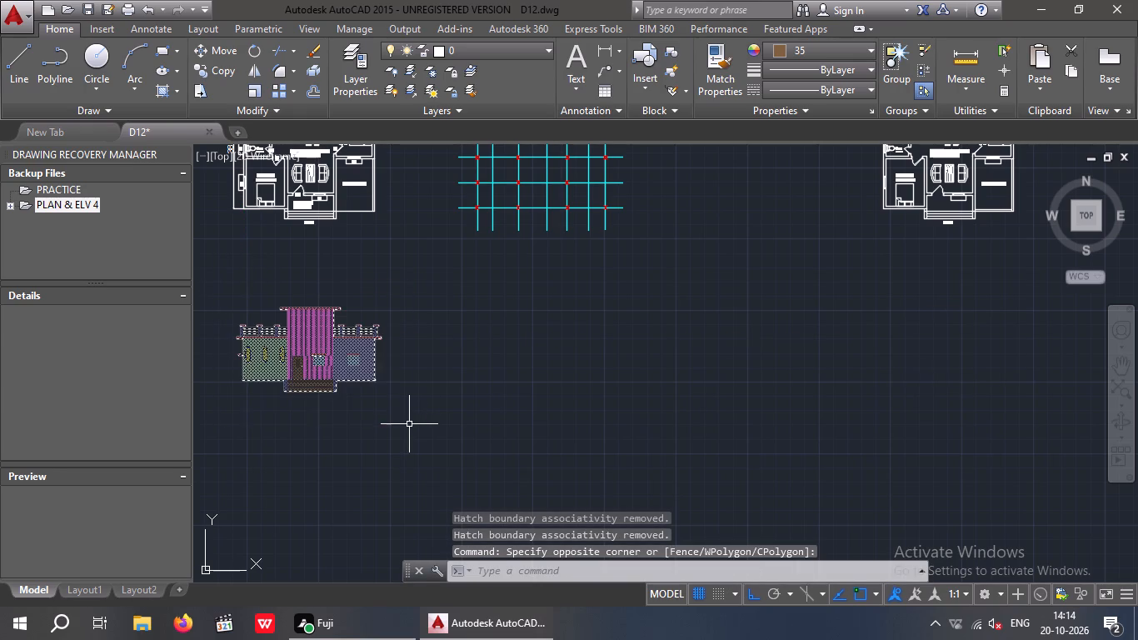
pyautogui.click(217, 54)
pyautogui.scroll(2, 245, 314)
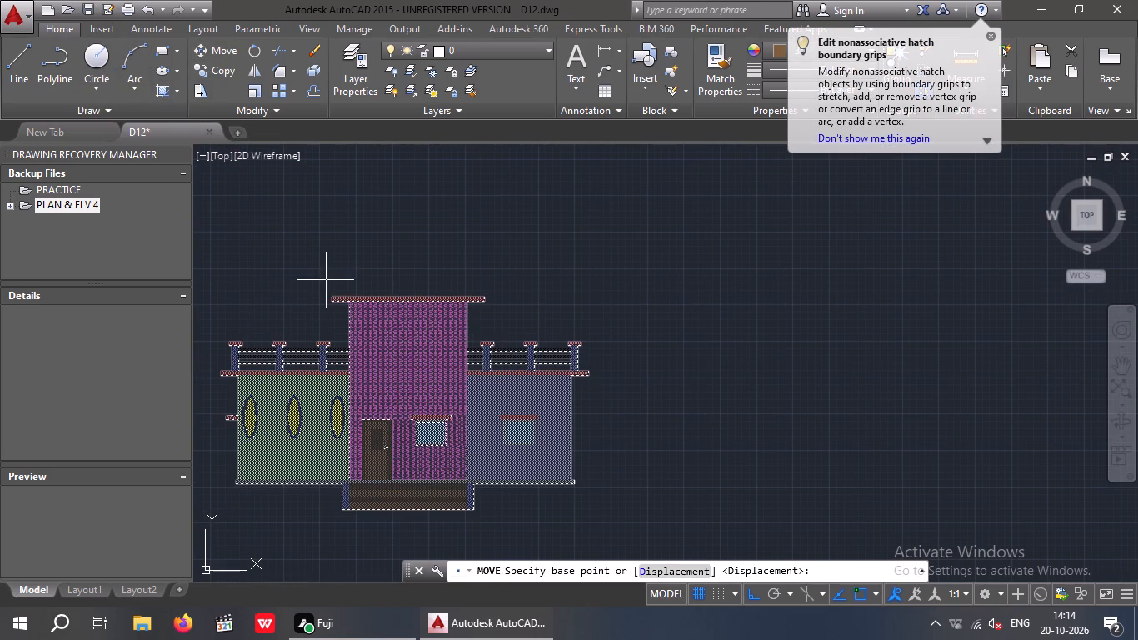
pyautogui.click(333, 296)
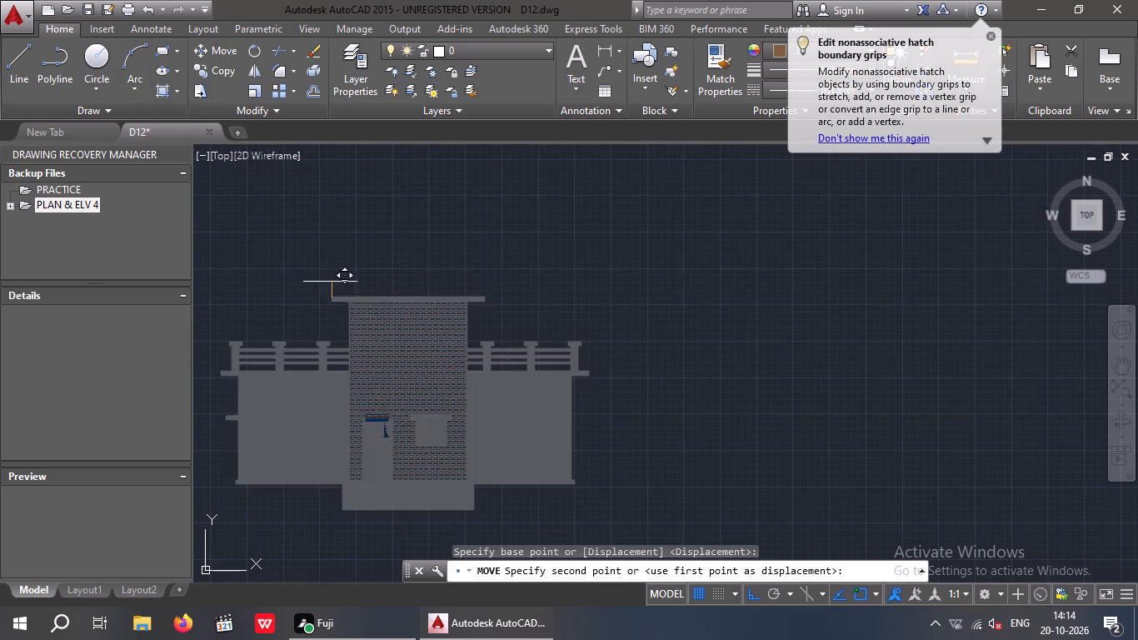
pyautogui.scroll(-1, 323, 256)
pyautogui.moveTo(336, 276); pyautogui.dragTo(340, 307, button='middle')
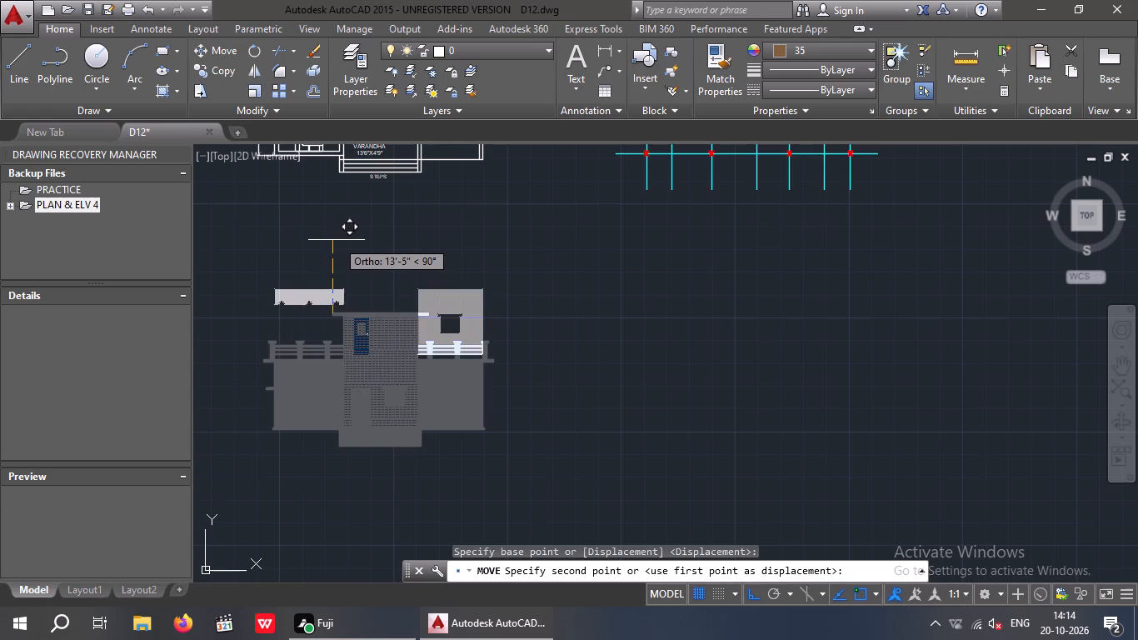
pyautogui.click(337, 243)
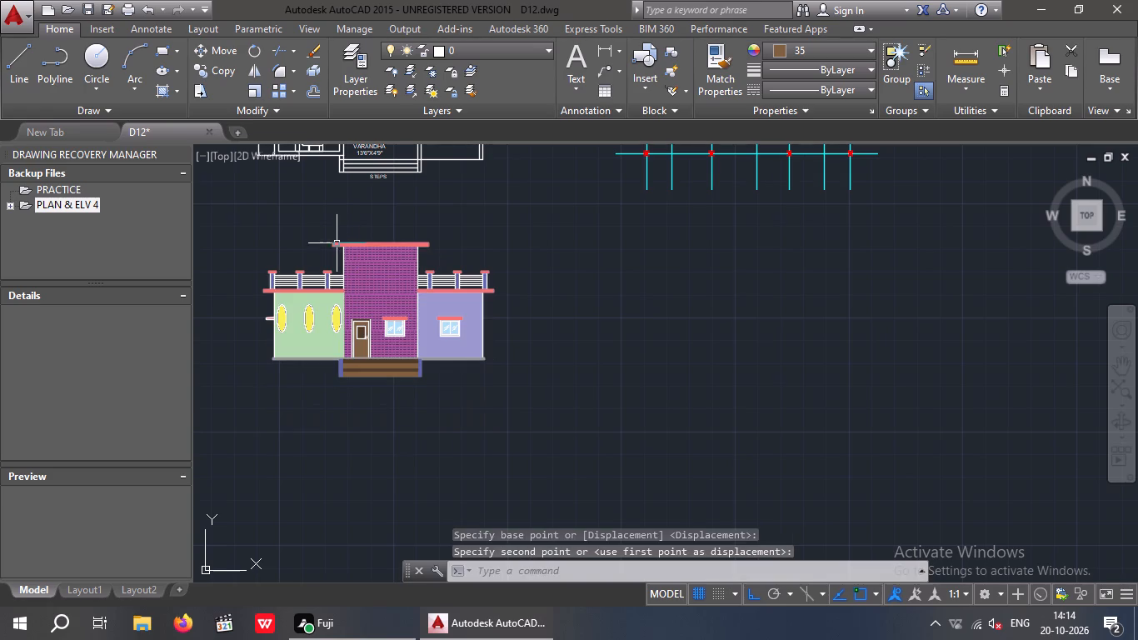
# Move the whole coloured elevation straight up about 3 feet, closer to the floor plan's entrance steps.
pyautogui.scroll(-1, 337, 245)
pyautogui.scroll(2, 357, 251)
pyautogui.scroll(-1, 499, 228)
pyautogui.moveTo(502, 273); pyautogui.dragTo(504, 313, button='middle')
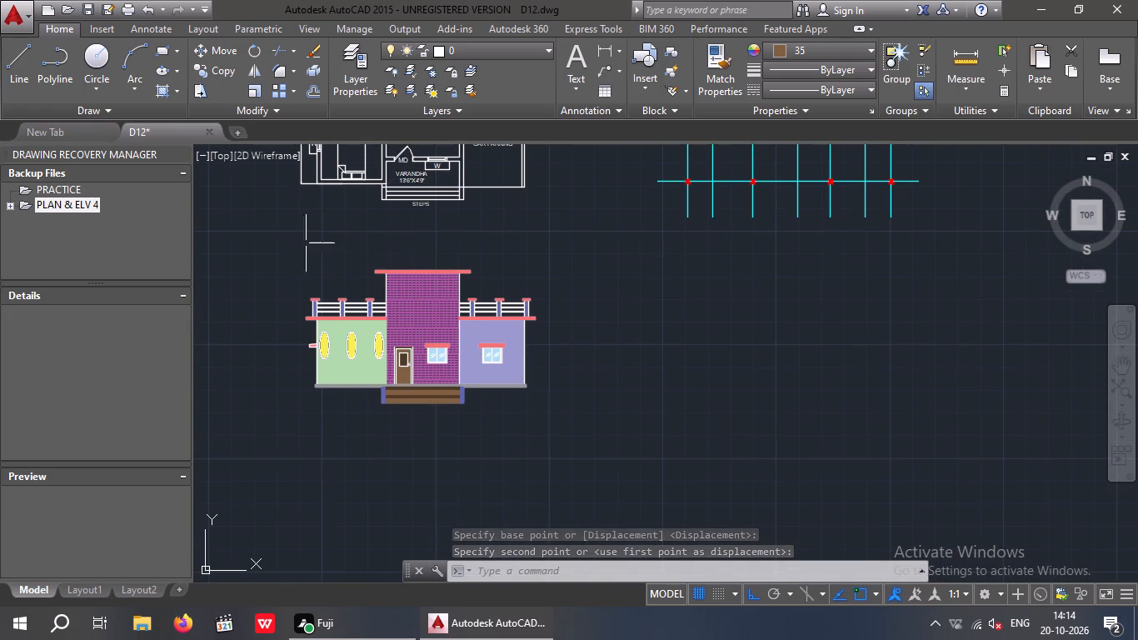
pyautogui.moveTo(282, 251); pyautogui.dragTo(324, 260)
pyautogui.click(569, 432)
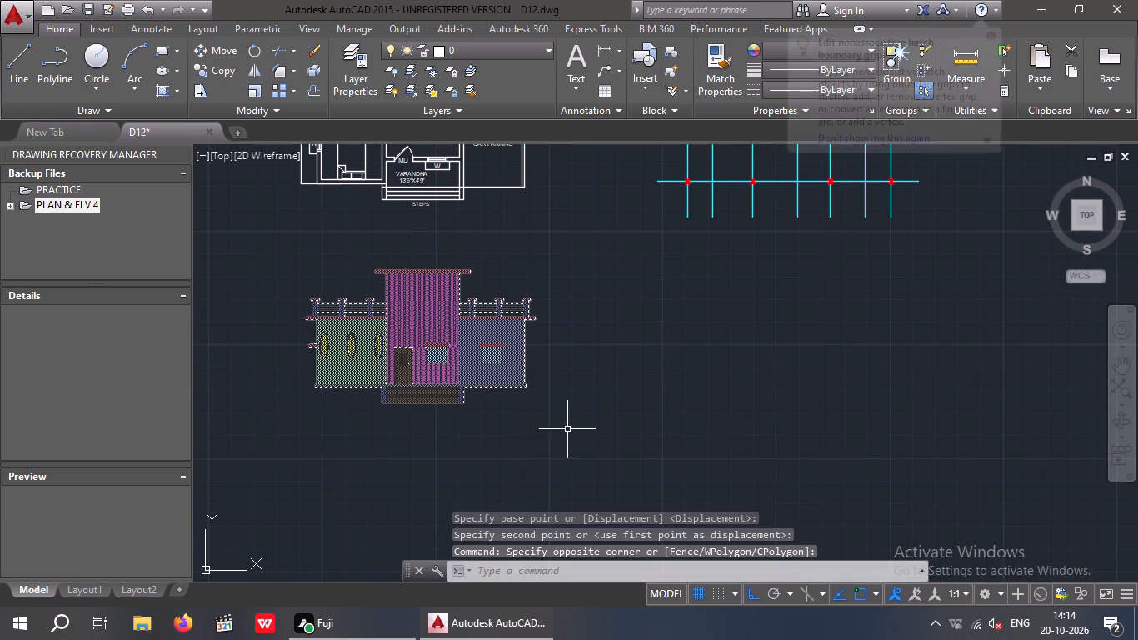
pyautogui.click(222, 52)
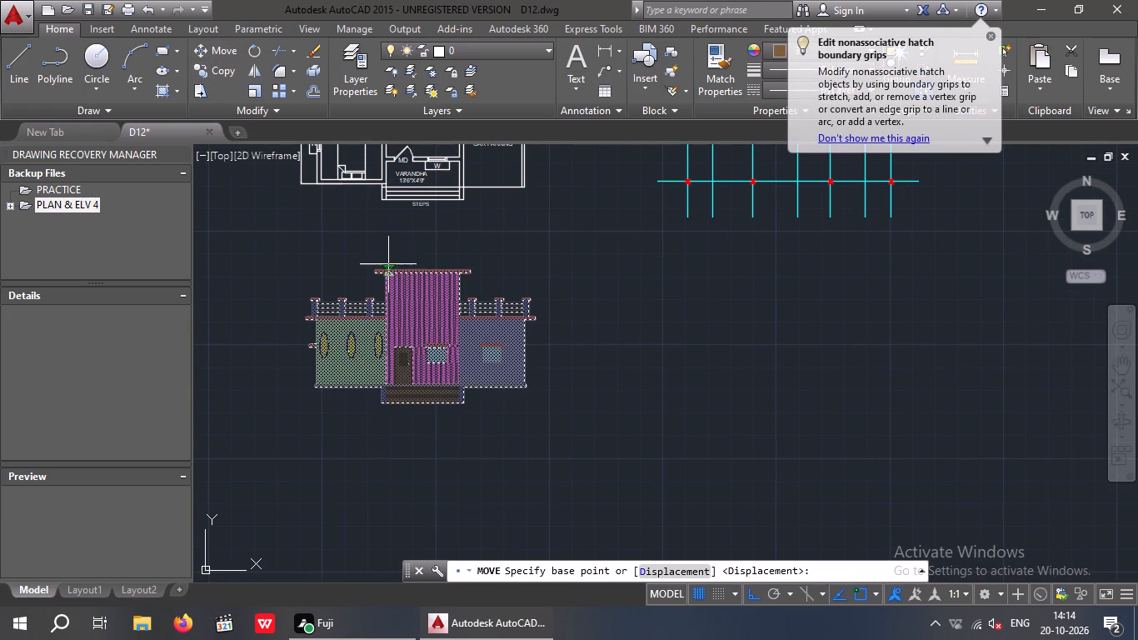
pyautogui.scroll(3, 386, 263)
pyautogui.click(340, 292)
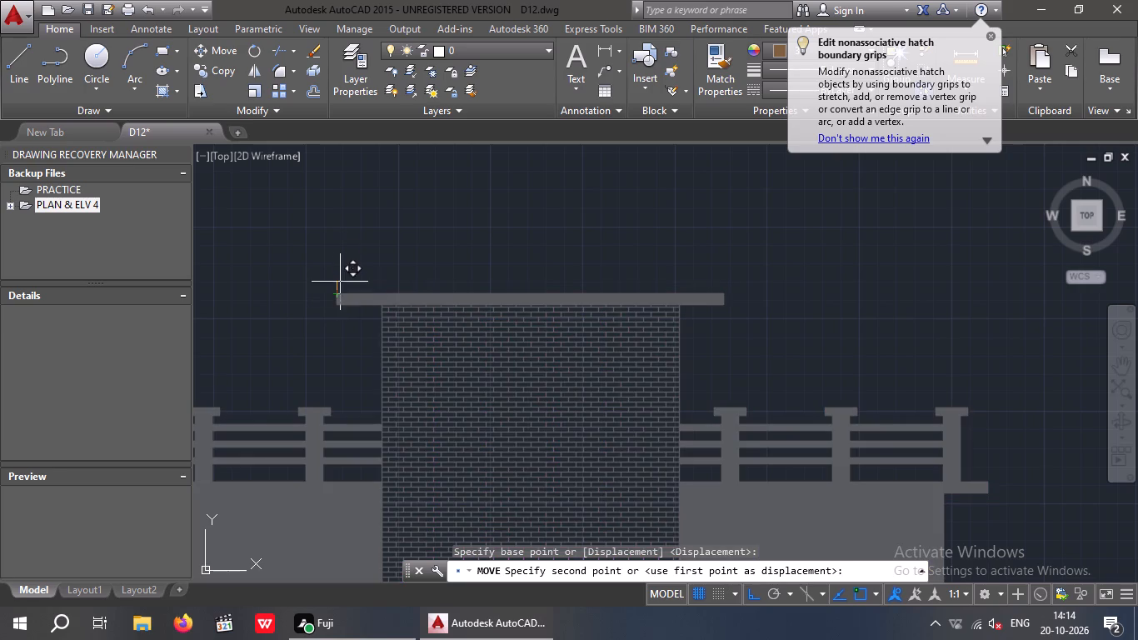
pyautogui.click(337, 227)
pyautogui.scroll(-3, 337, 237)
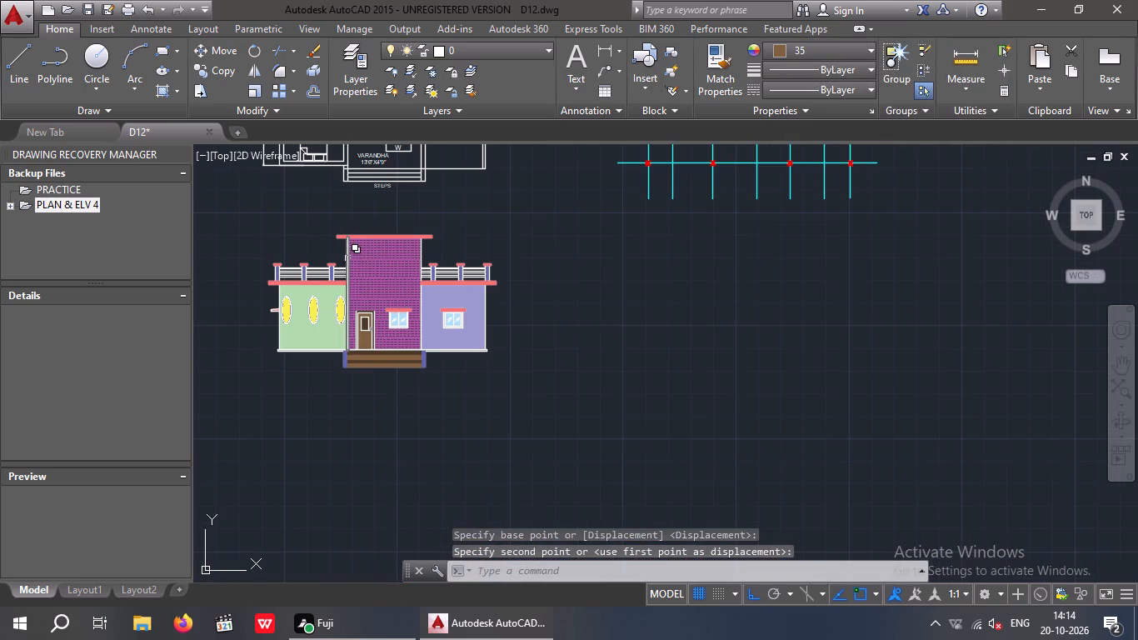
# Add the multiline text title FLOOR PLAN, 23" high, between the floor plan's entrance steps and the elevation.
pyautogui.moveTo(594, 357); pyautogui.dragTo(587, 415, button='middle')
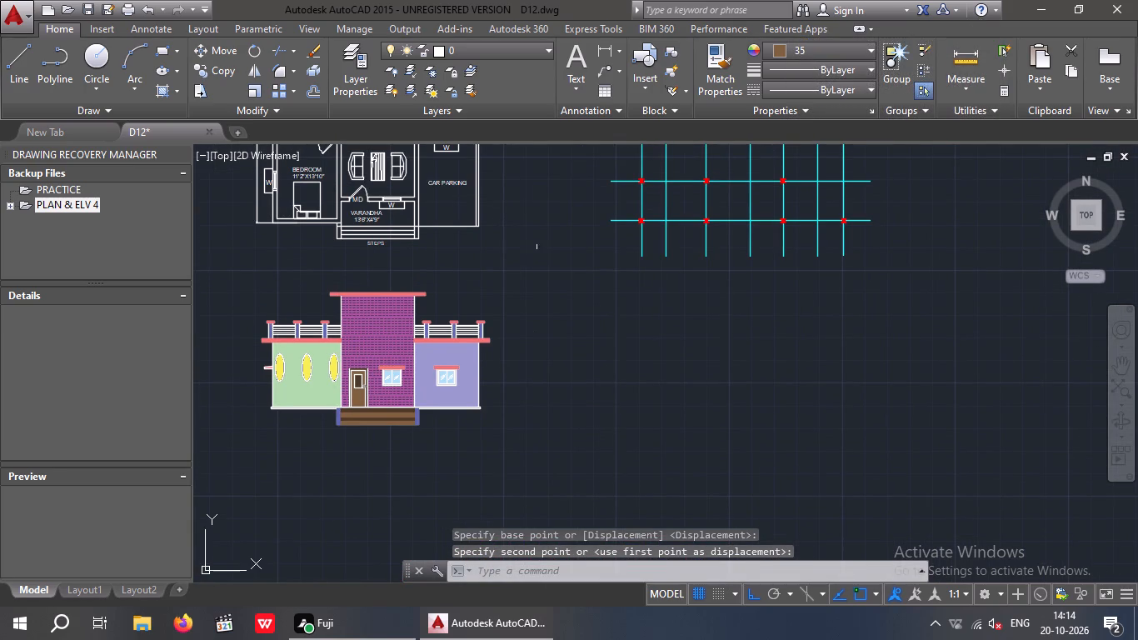
pyautogui.click(563, 57)
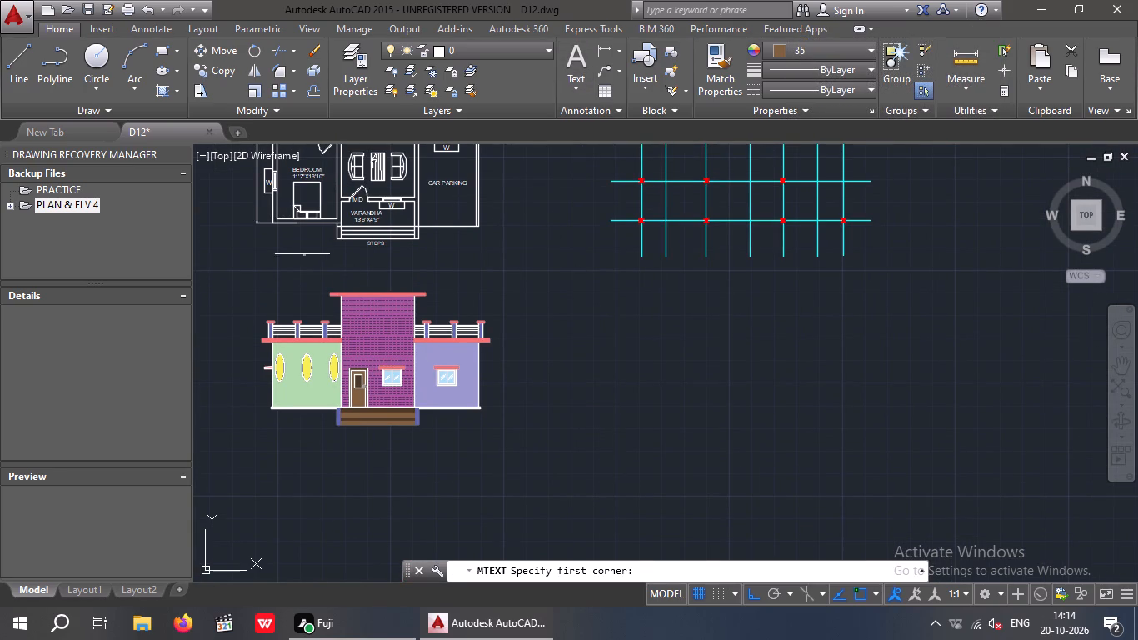
pyautogui.moveTo(286, 253); pyautogui.dragTo(285, 262)
pyautogui.click(681, 320)
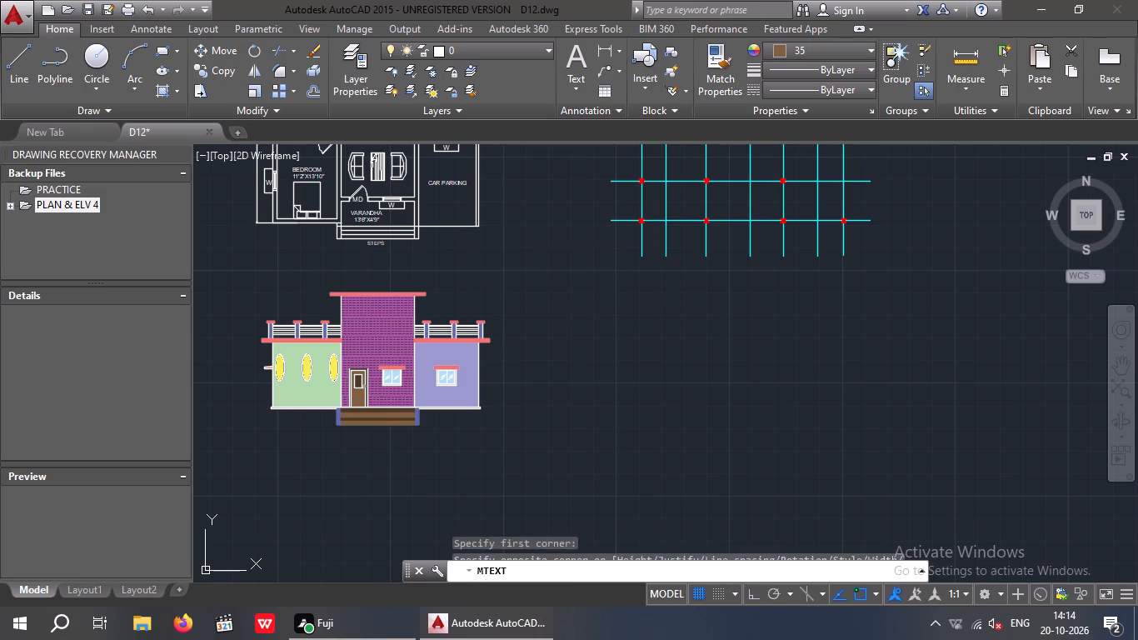
pyautogui.click(185, 73)
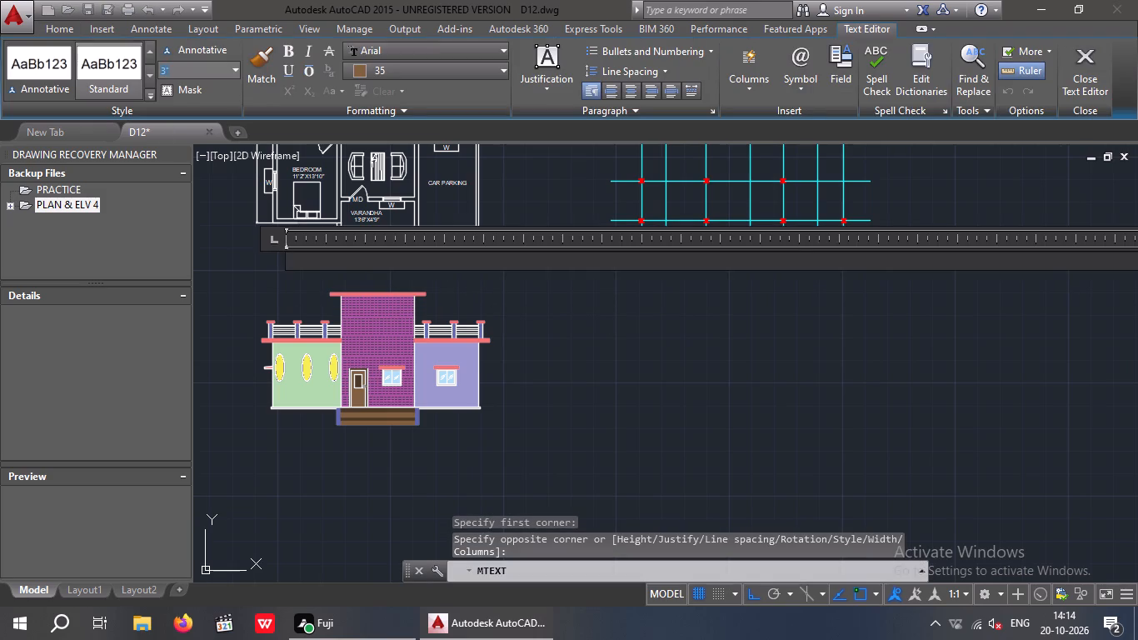
pyautogui.press('3')
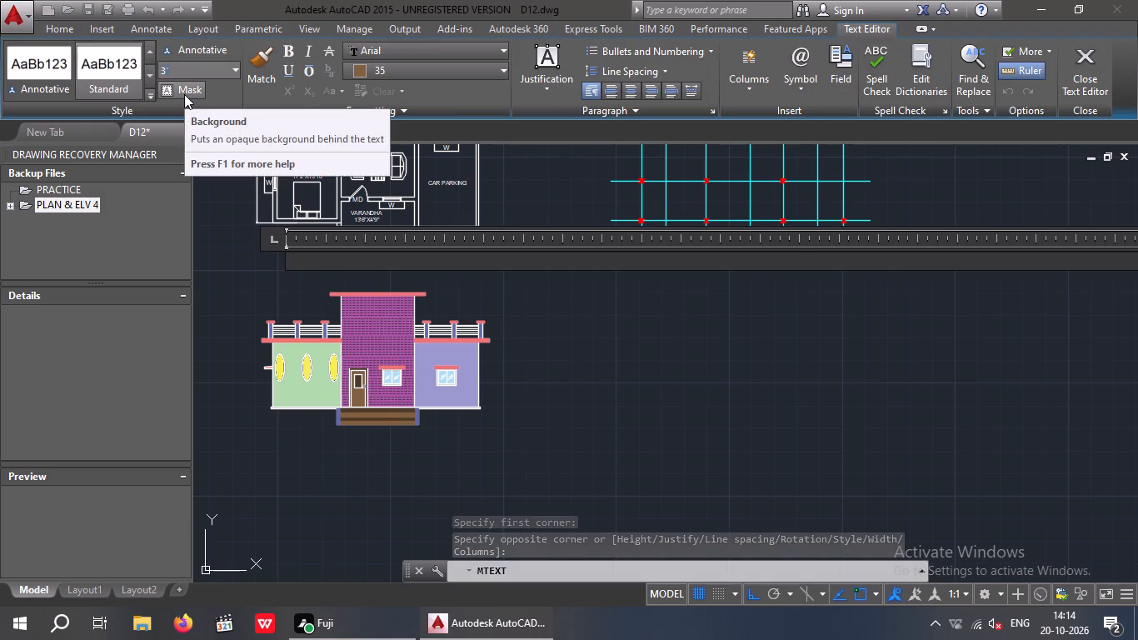
pyautogui.press('BackSpace')
pyautogui.press('BackSpace')
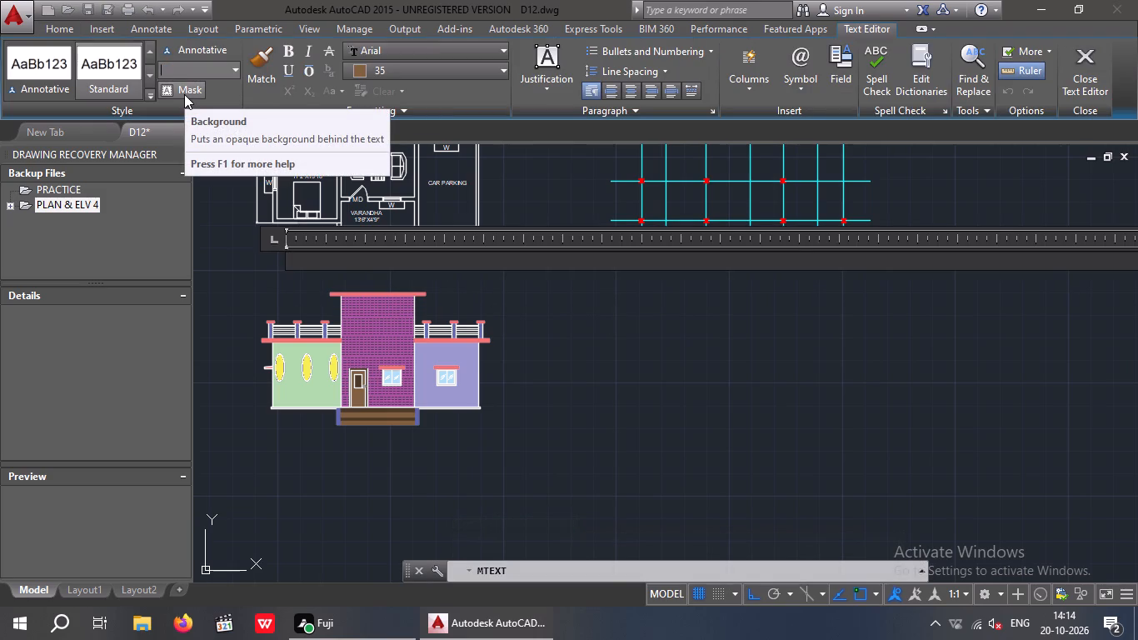
pyautogui.press('2')
pyautogui.press('3')
pyautogui.hotkey('shift', '"')
pyautogui.press('Return')
pyautogui.write('FLOOR')
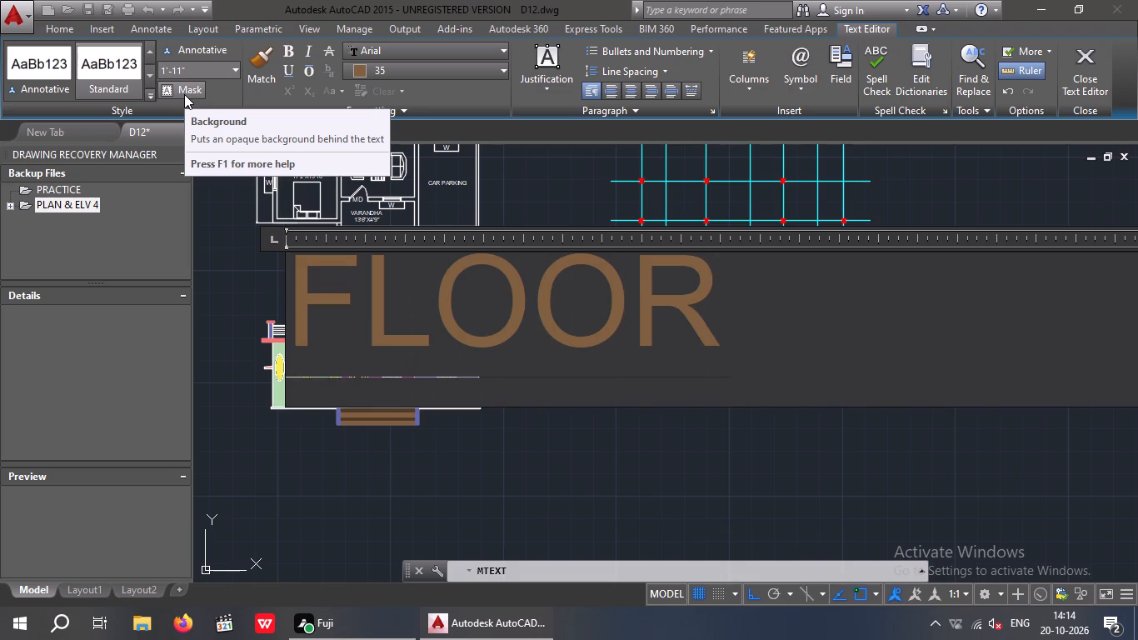
pyautogui.press('space')
pyautogui.write('PLAN')
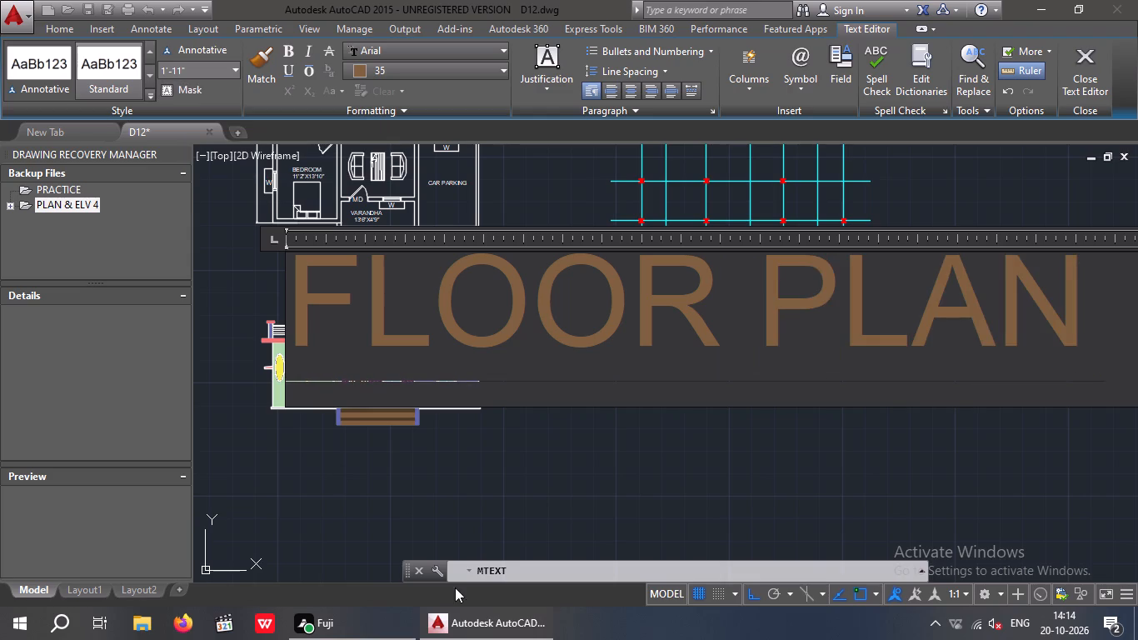
pyautogui.click(598, 472)
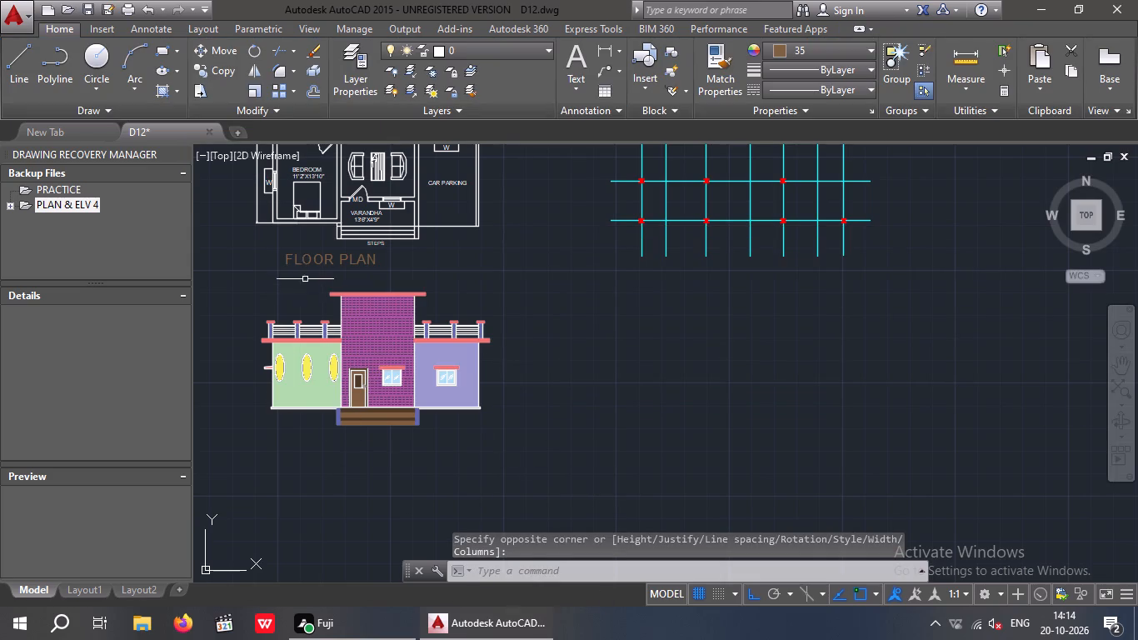
# Add the multiline text title FRONT ELEVATION, 23" high, just below the elevation's entrance steps.
pyautogui.click(585, 64)
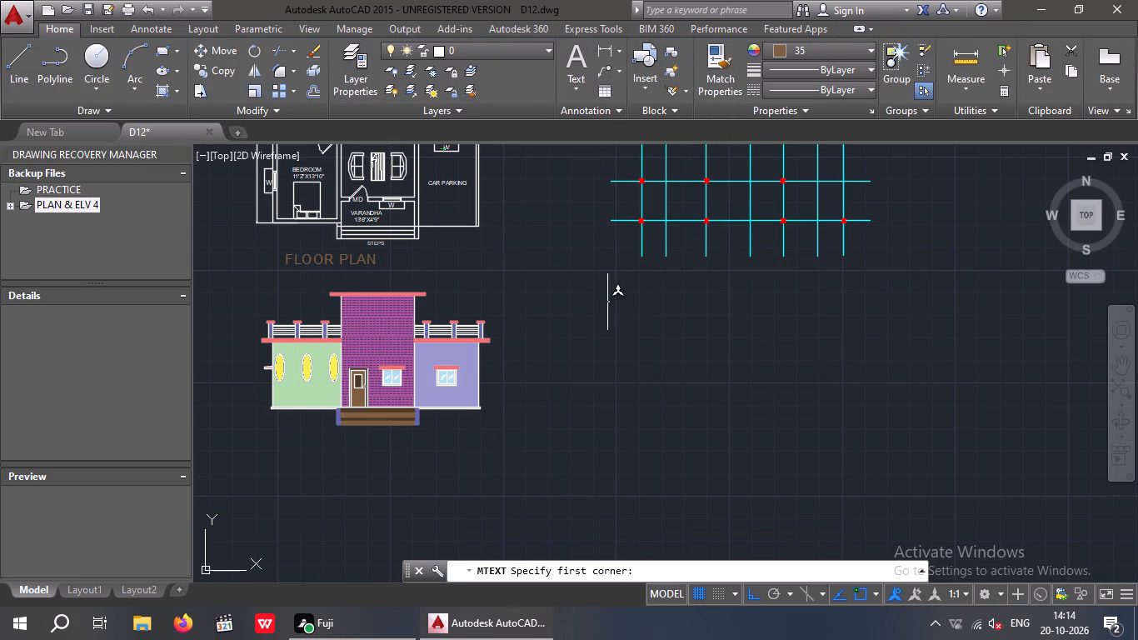
pyautogui.moveTo(284, 433); pyautogui.dragTo(295, 450)
pyautogui.click(897, 497)
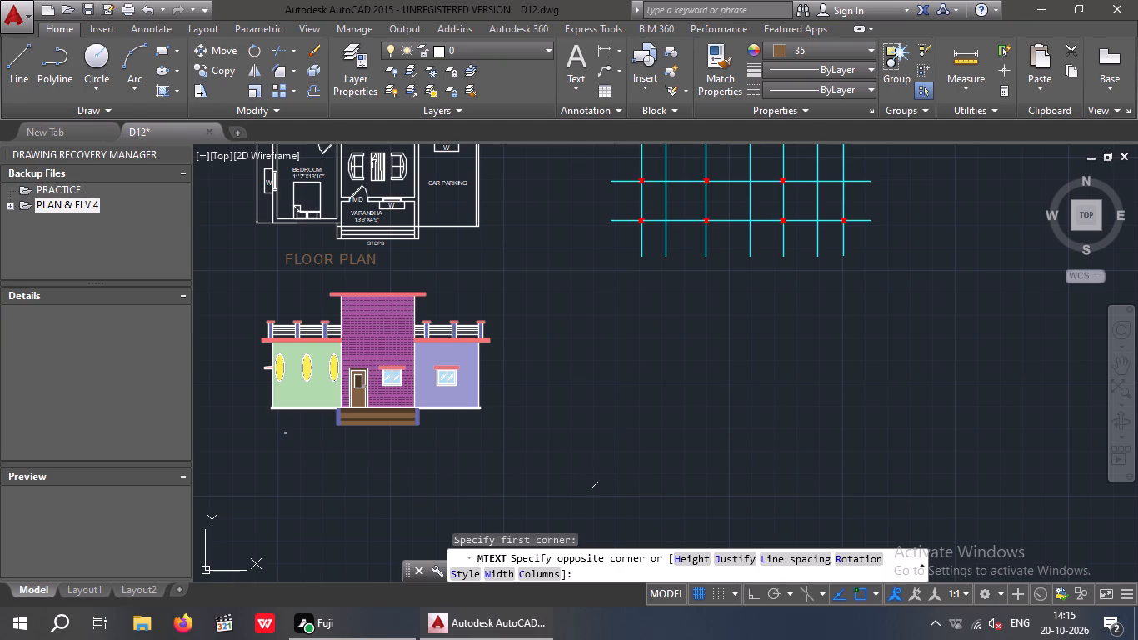
pyautogui.click(179, 69)
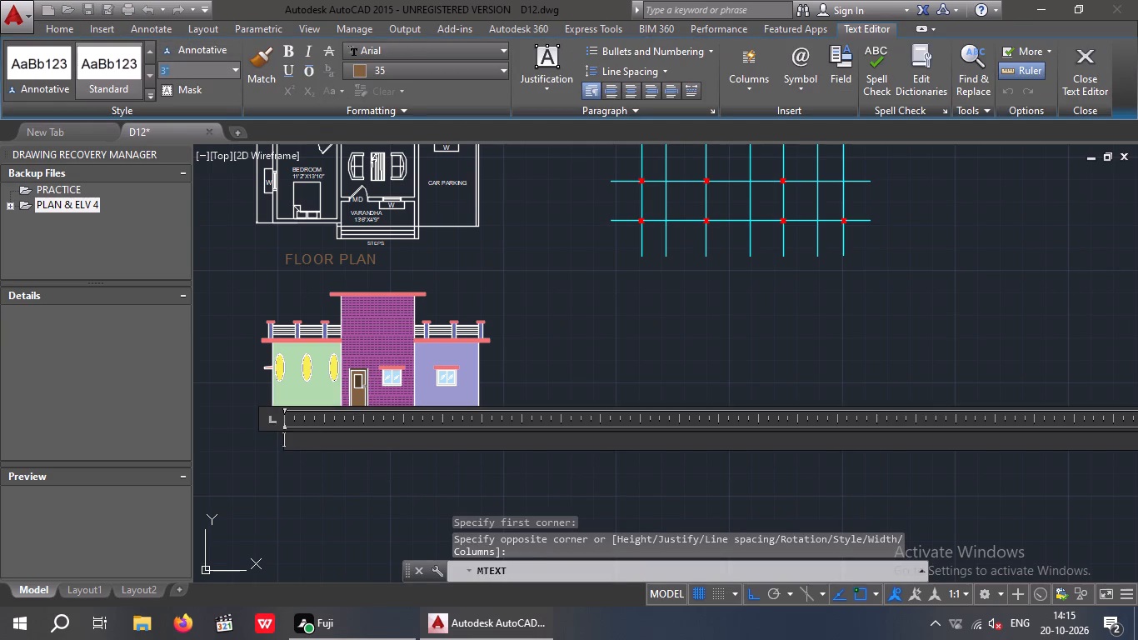
pyautogui.write('23"')
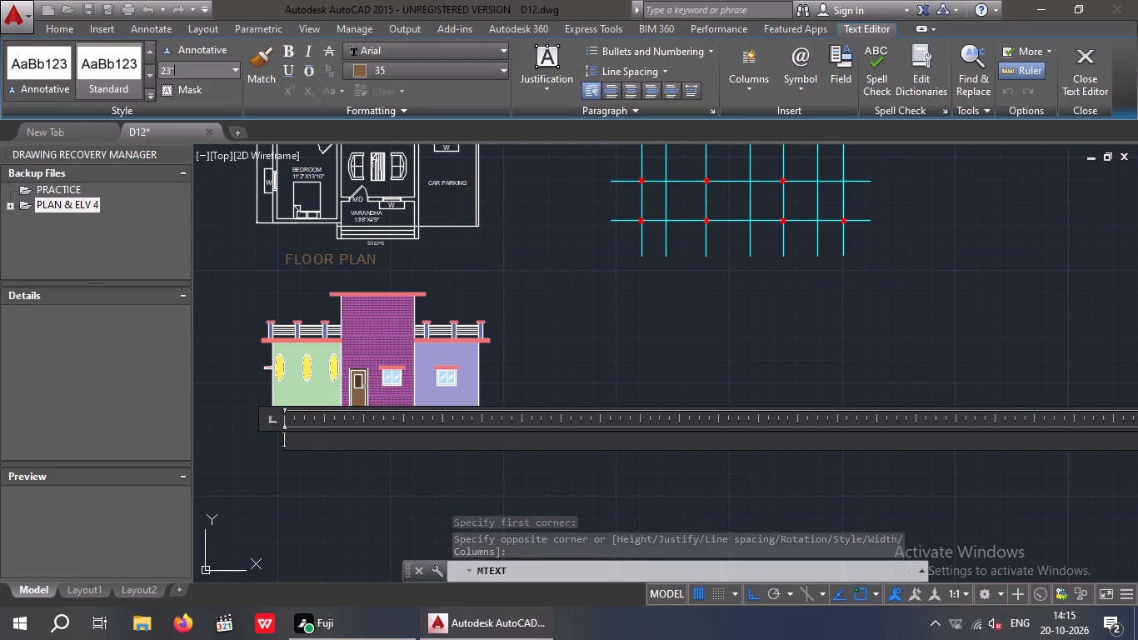
pyautogui.press('Return')
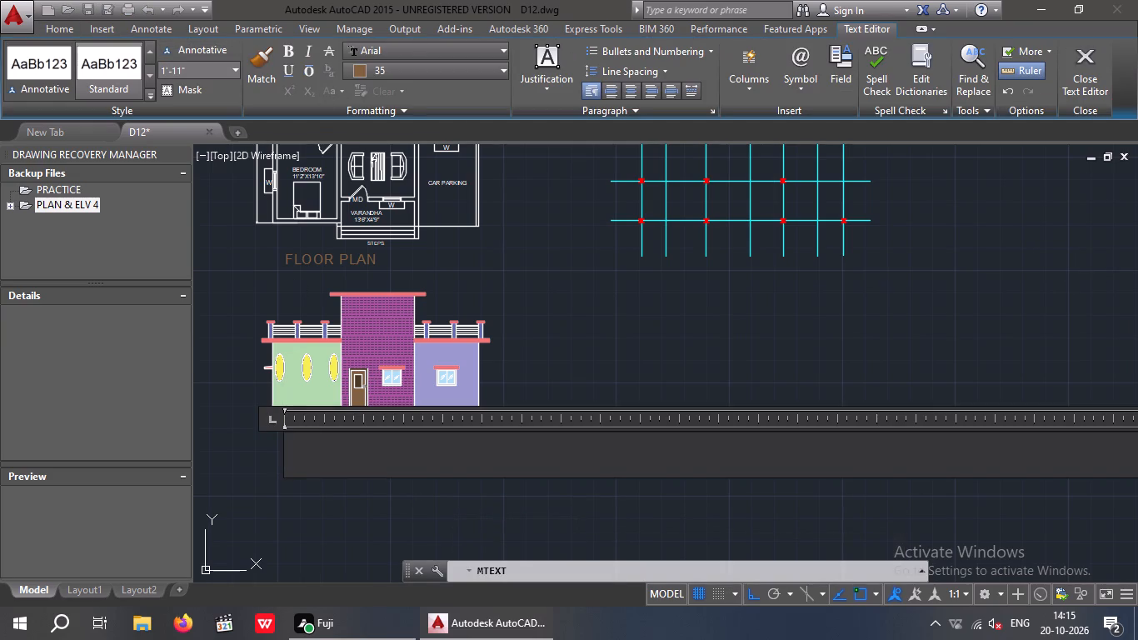
pyautogui.write('FR')
pyautogui.write('ONT')
pyautogui.press('space')
pyautogui.write('E')
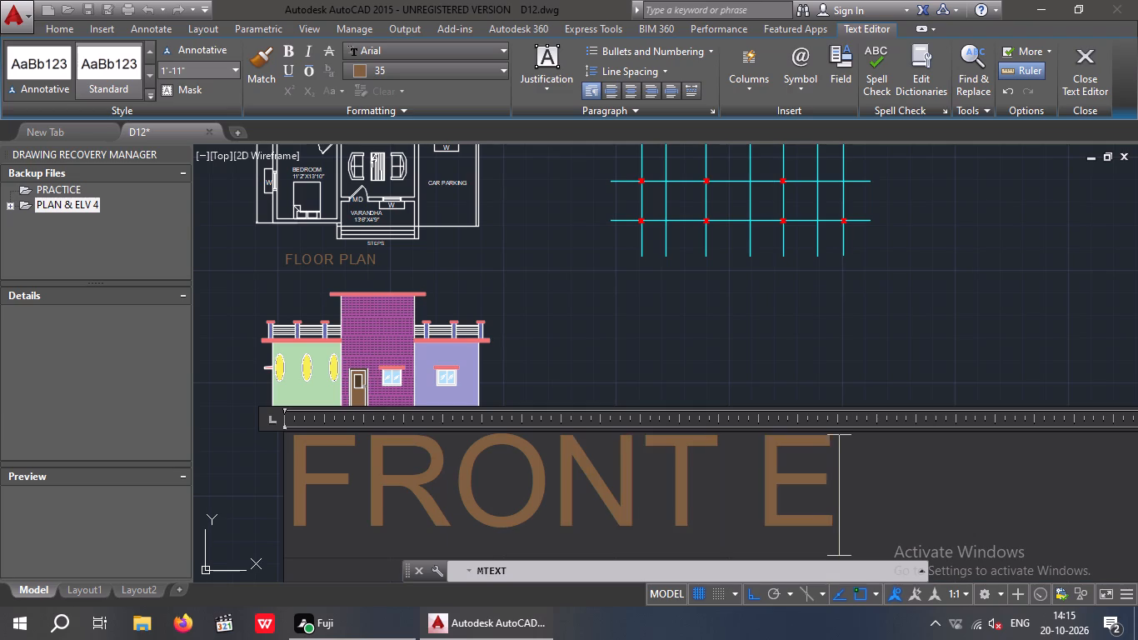
pyautogui.write('LEV')
pyautogui.write('ATIOMN')
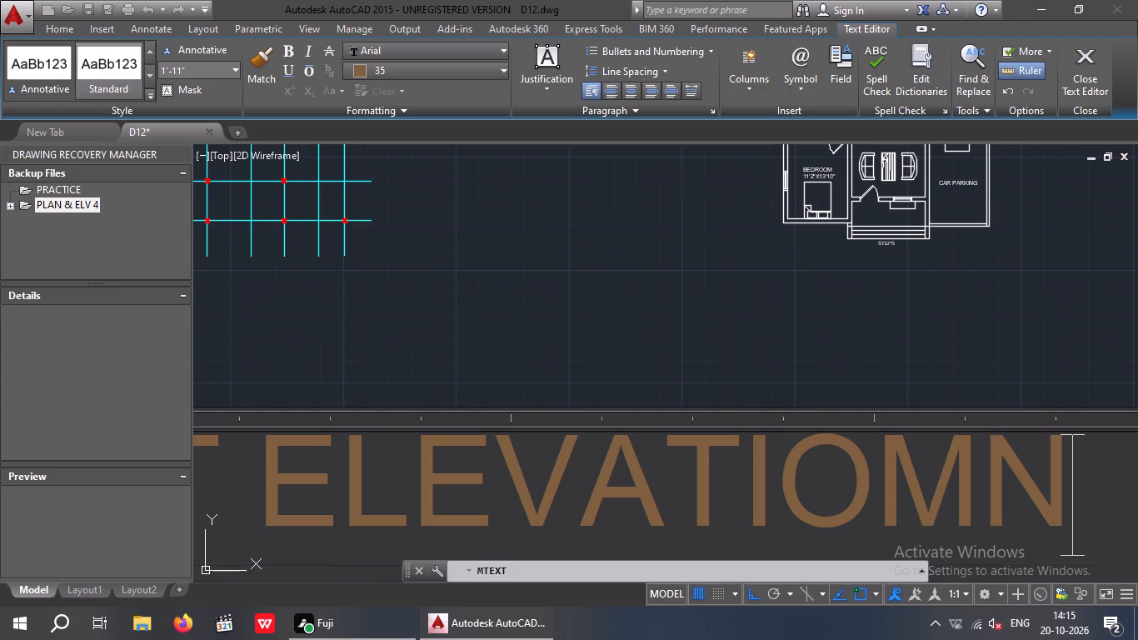
pyautogui.press('BackSpace')
pyautogui.press('BackSpace')
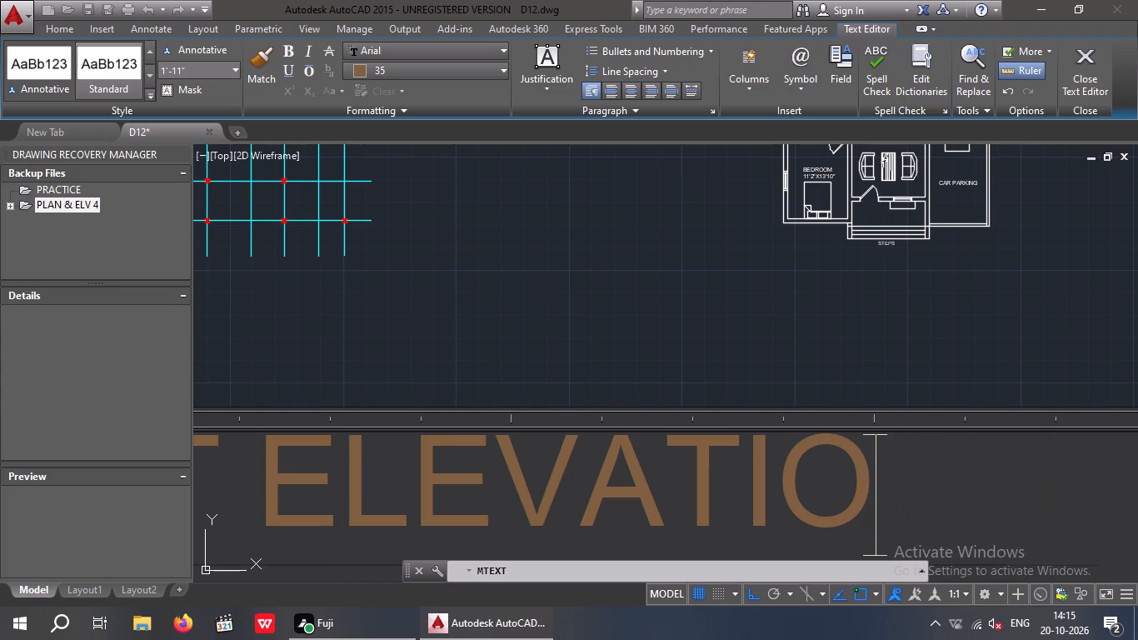
pyautogui.press('n')
pyautogui.click(527, 289)
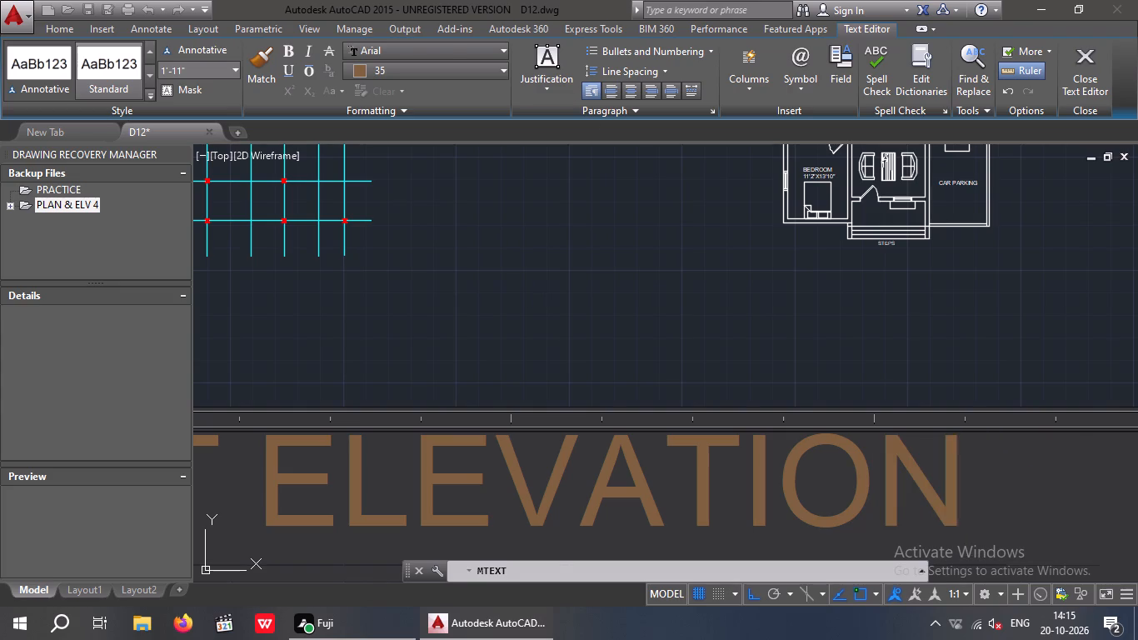
# Move the entire column grid horizontally about 19 feet towards the floor plan titled FLOOR PLAN.
pyautogui.scroll(-3, 551, 364)
pyautogui.scroll(3, 384, 397)
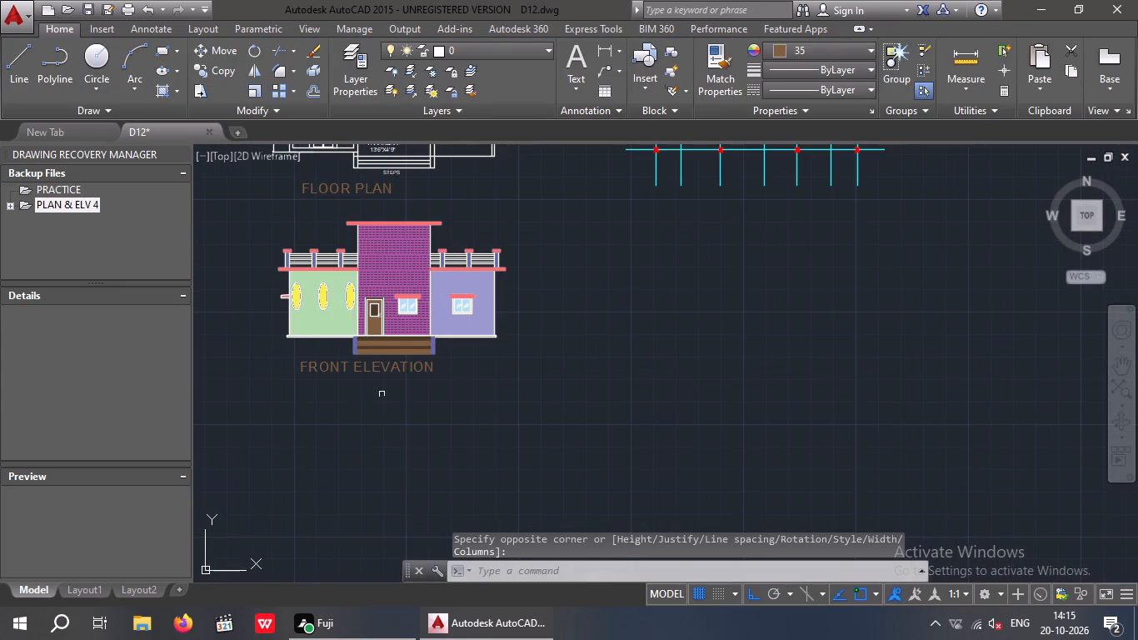
pyautogui.moveTo(393, 422); pyautogui.dragTo(400, 478, button='middle')
pyautogui.moveTo(553, 428); pyautogui.dragTo(270, 537, button='middle')
pyautogui.scroll(-1, 483, 369)
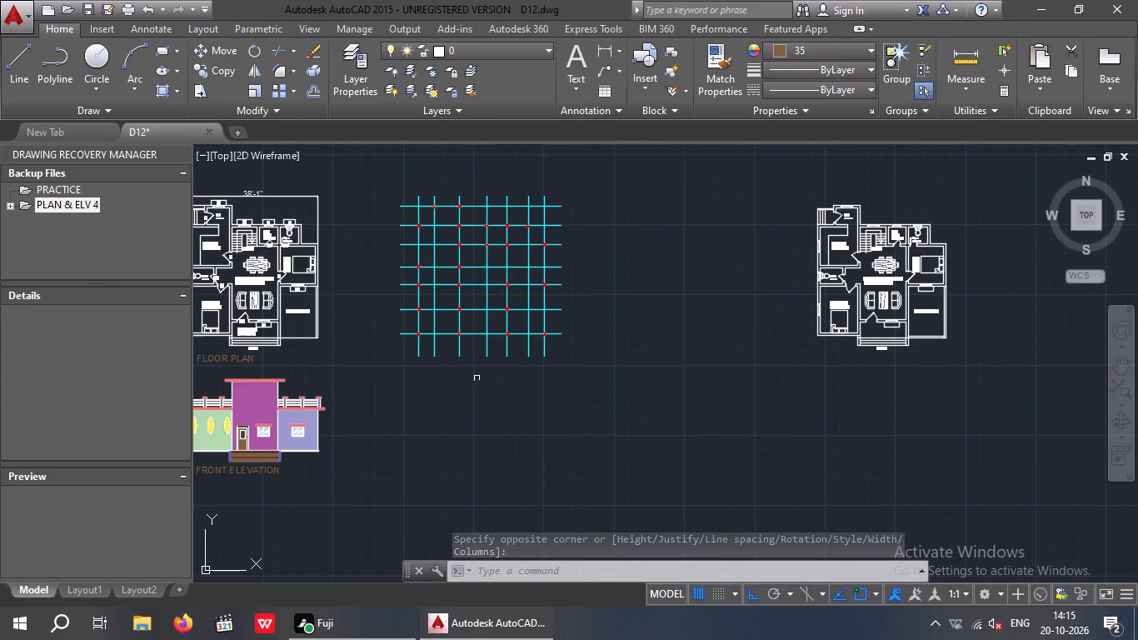
pyautogui.moveTo(381, 178); pyautogui.dragTo(501, 192)
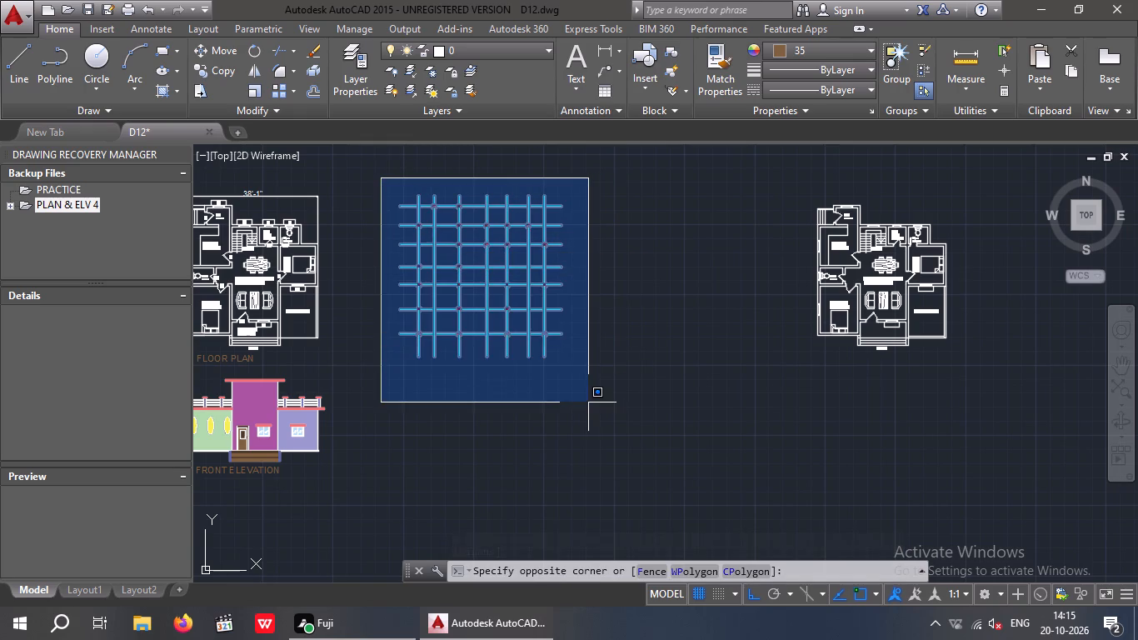
pyautogui.click(588, 402)
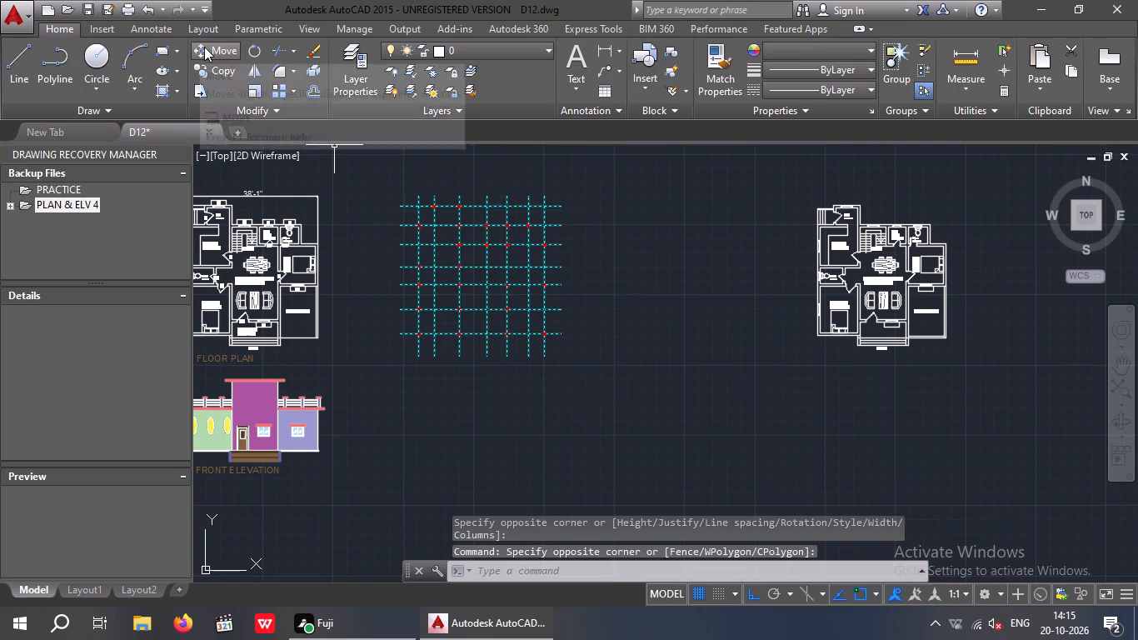
pyautogui.click(215, 45)
pyautogui.click(398, 205)
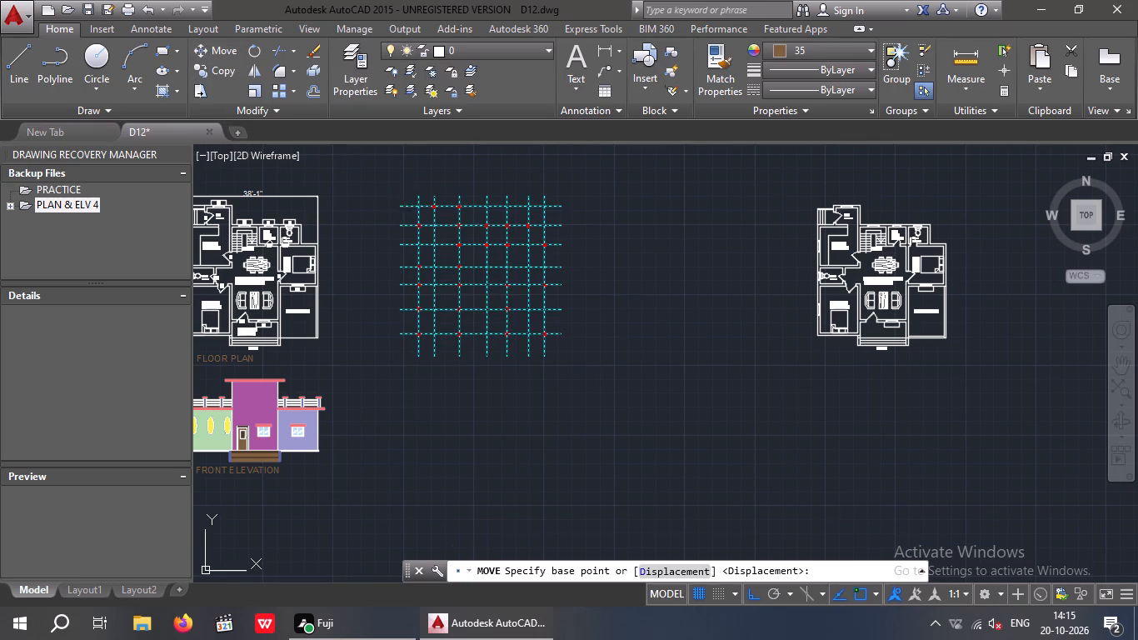
pyautogui.click(333, 207)
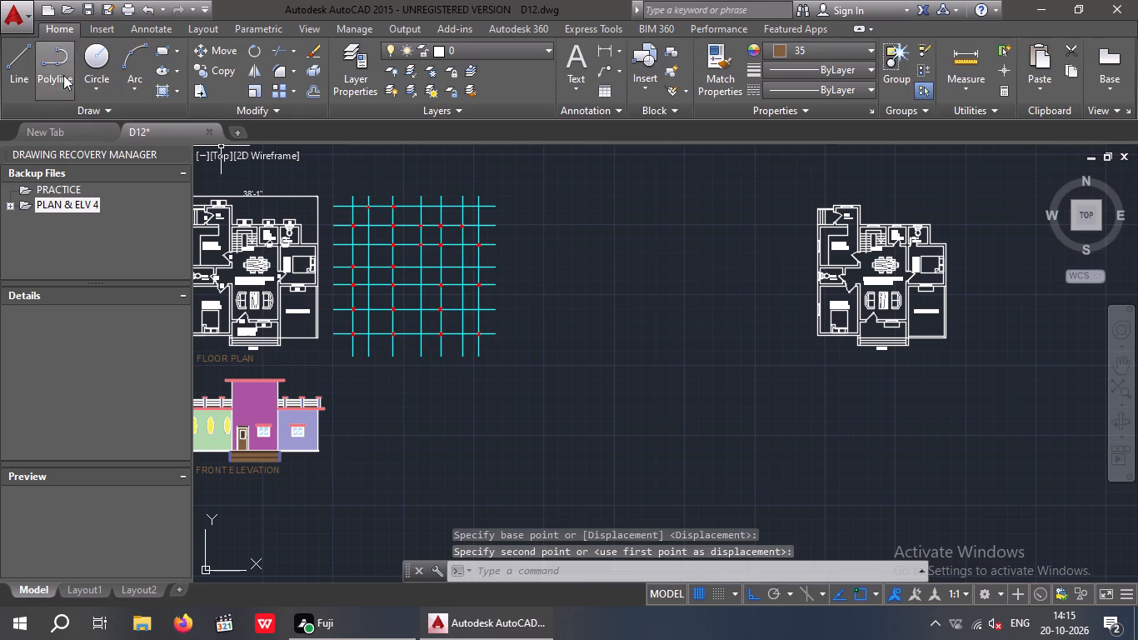
# Add the multiline text title CENTER LINE DIAGRAM, 23" high, just below the column grid.
pyautogui.click(576, 57)
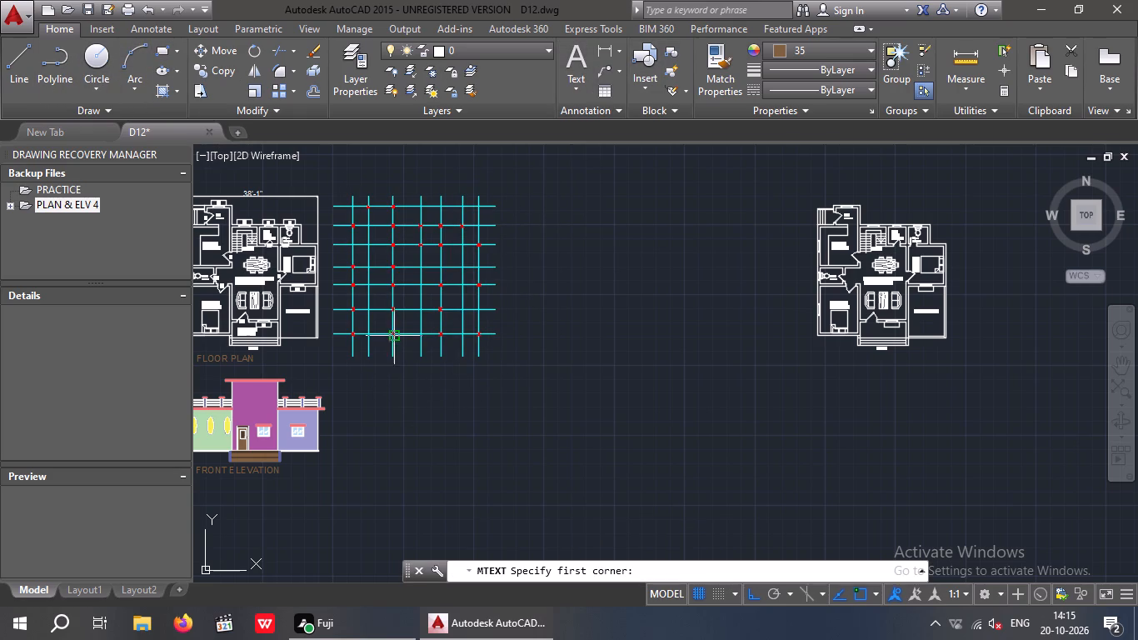
pyautogui.scroll(2, 383, 382)
pyautogui.click(300, 343)
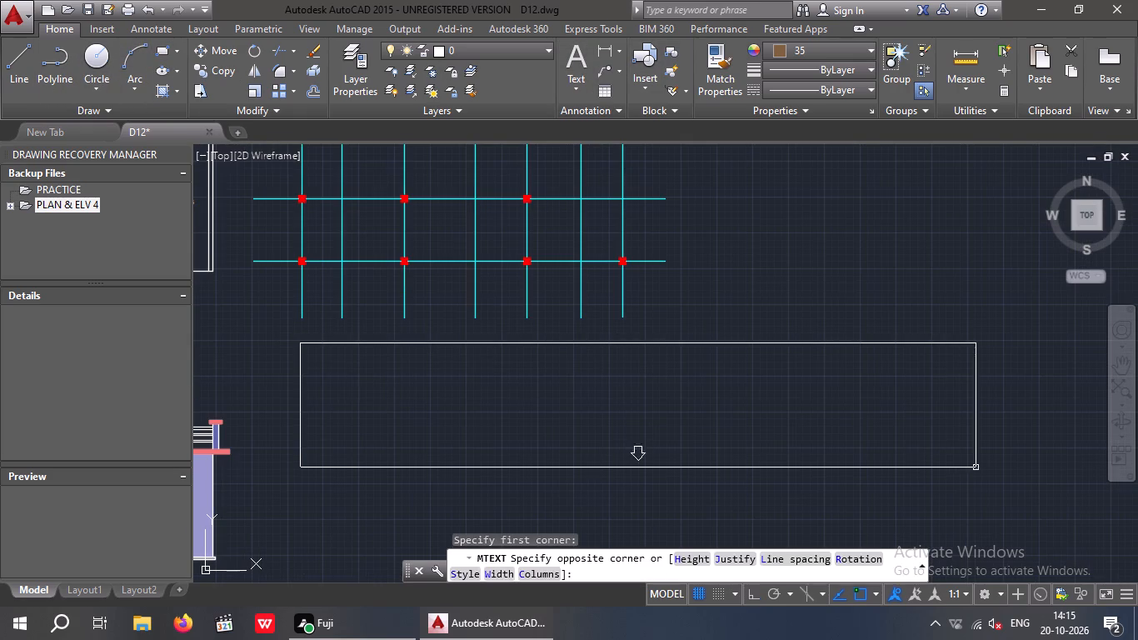
pyautogui.click(1102, 438)
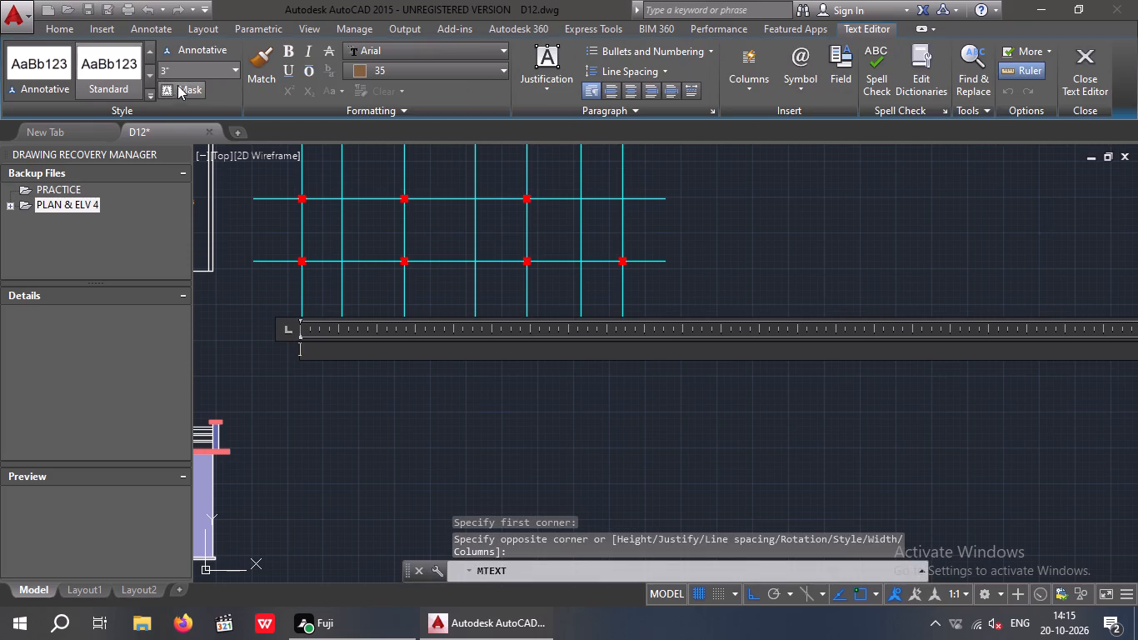
pyautogui.click(186, 72)
pyautogui.write('23"')
pyautogui.press('Return')
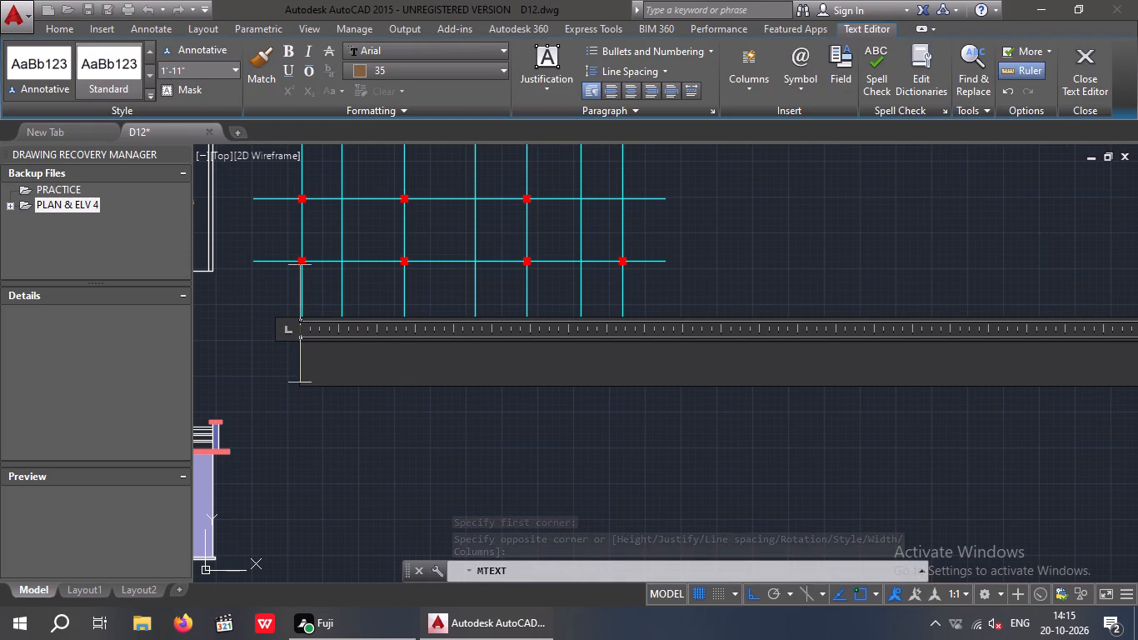
pyautogui.write('CE')
pyautogui.write('NTER')
pyautogui.press('space')
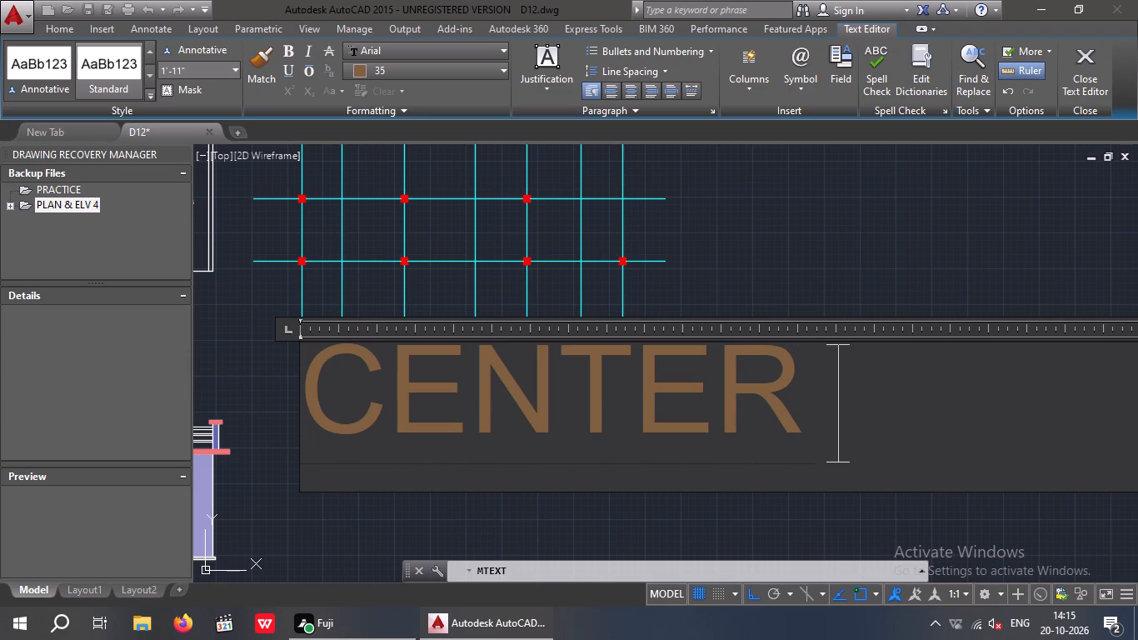
pyautogui.write('LINE')
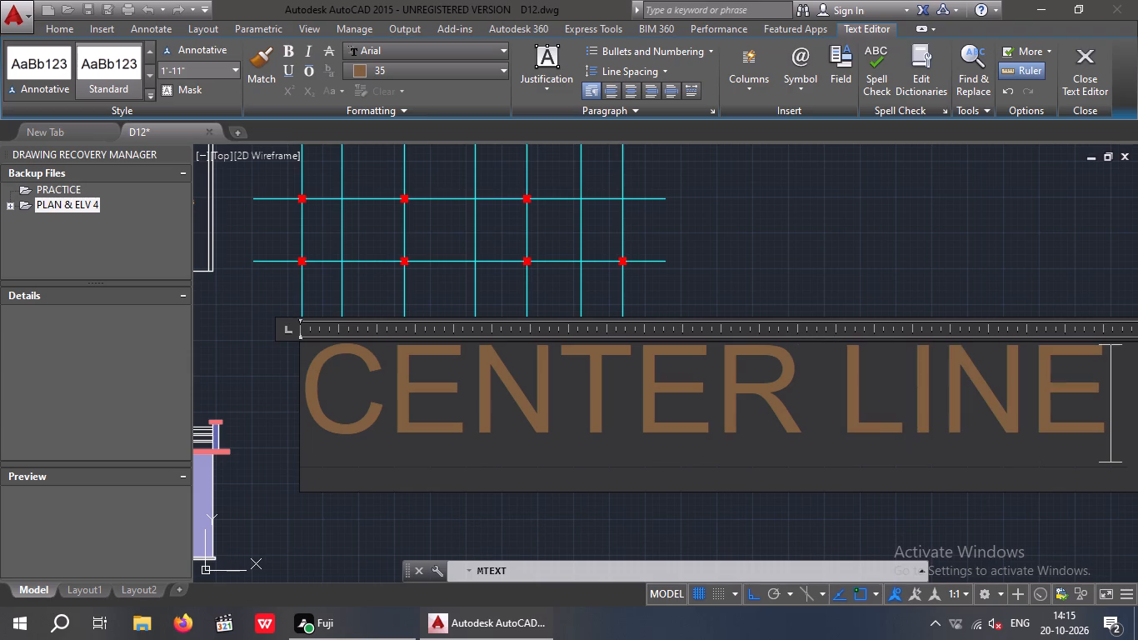
pyautogui.press('space')
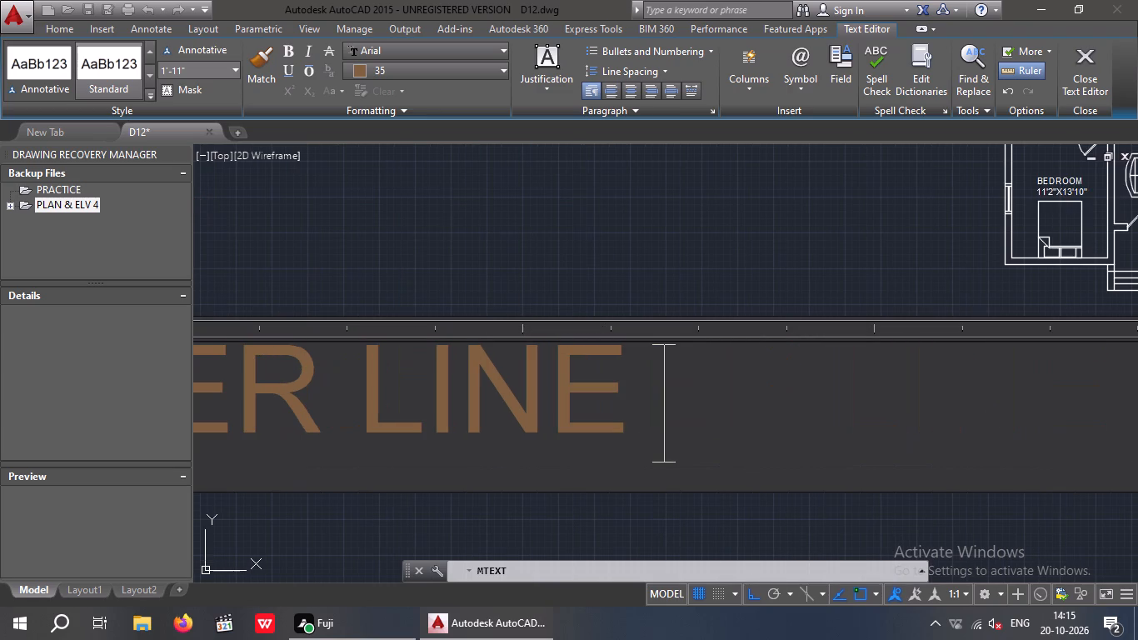
pyautogui.write('DIA')
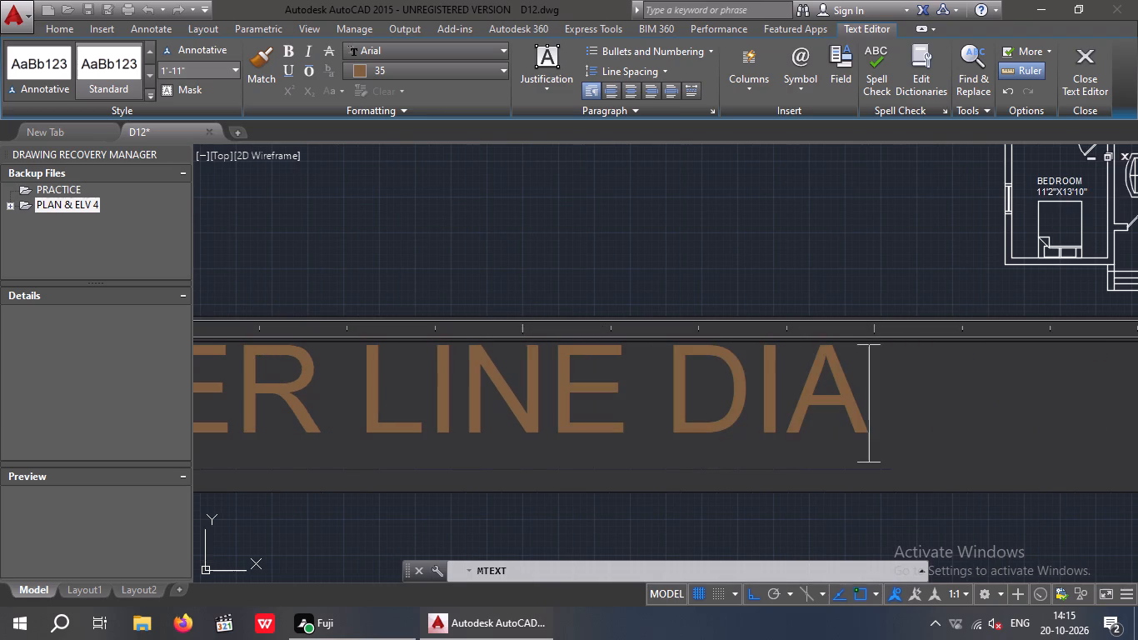
pyautogui.write('GRA')
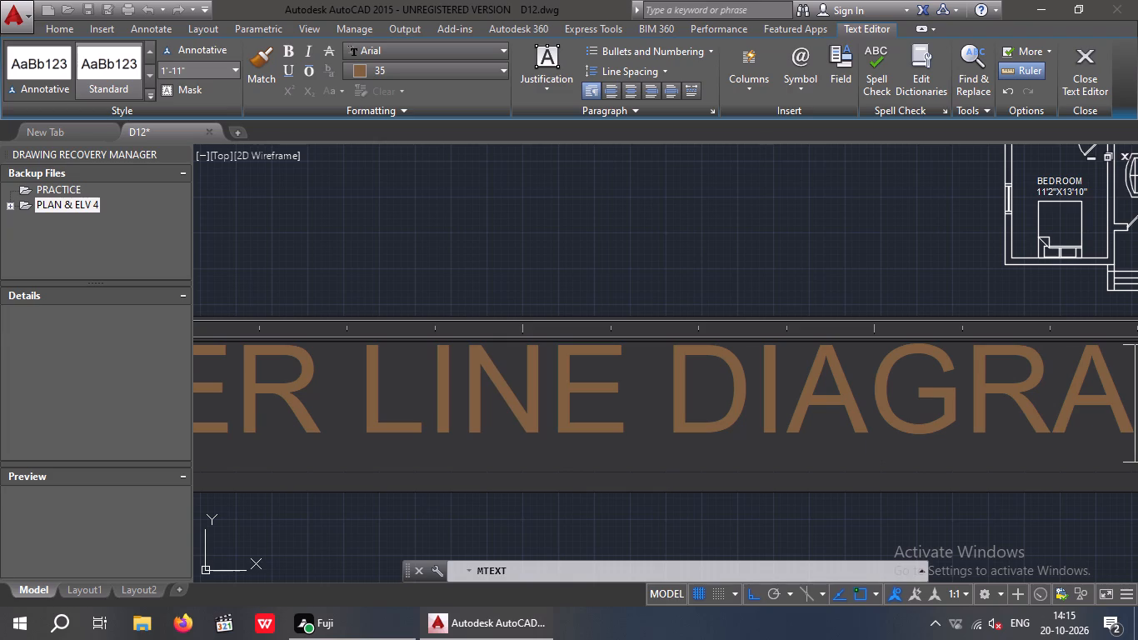
pyautogui.press('m')
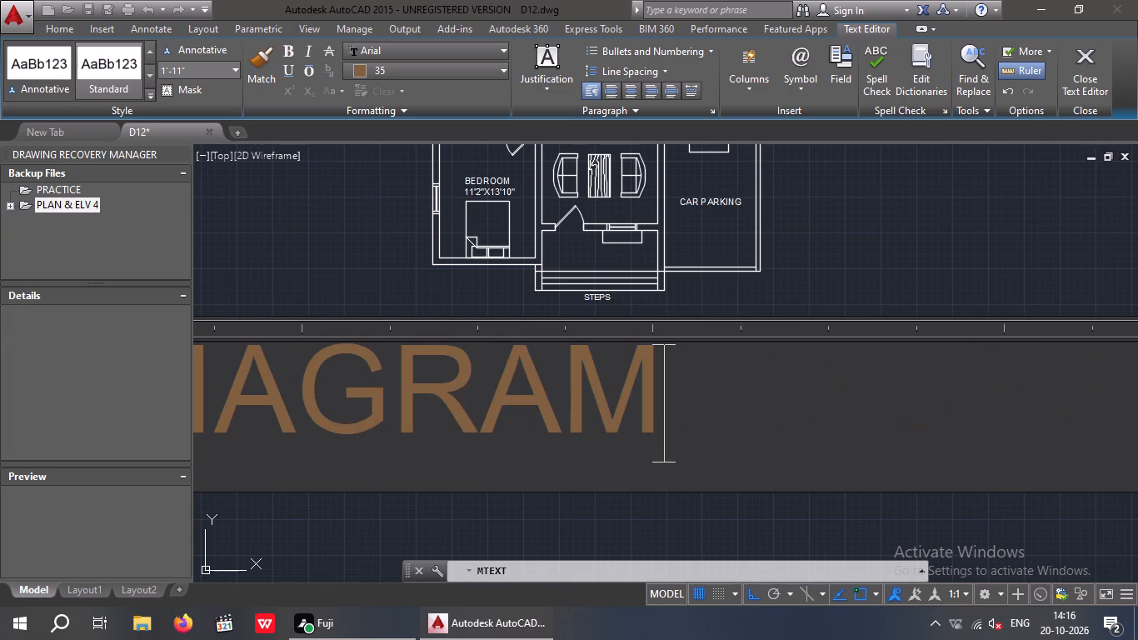
pyautogui.click(322, 311)
pyautogui.scroll(-4, 355, 357)
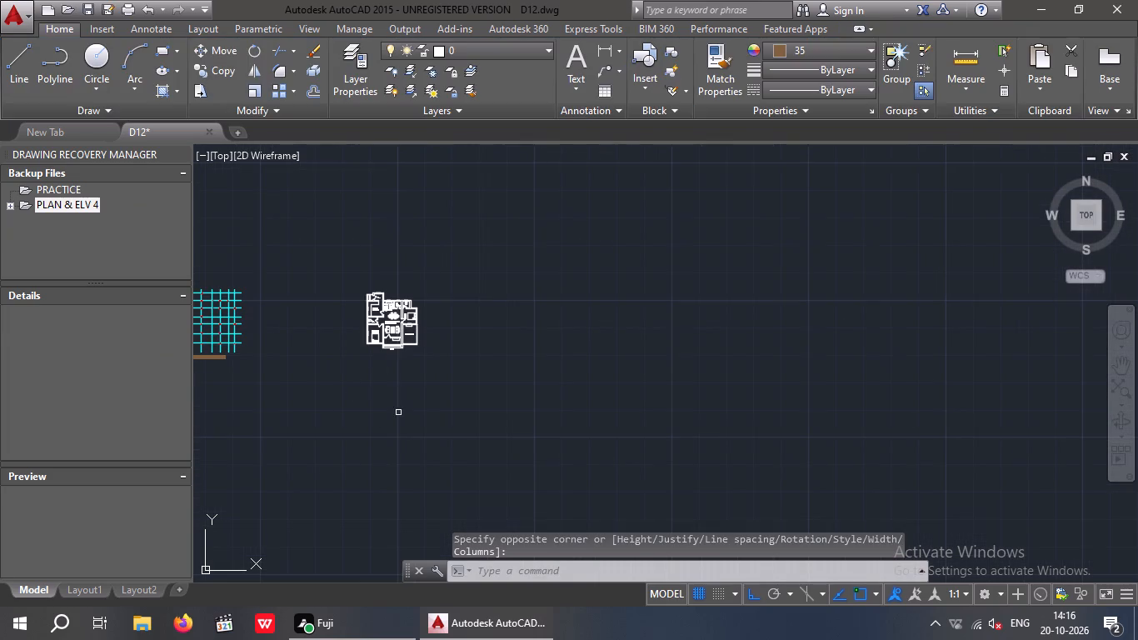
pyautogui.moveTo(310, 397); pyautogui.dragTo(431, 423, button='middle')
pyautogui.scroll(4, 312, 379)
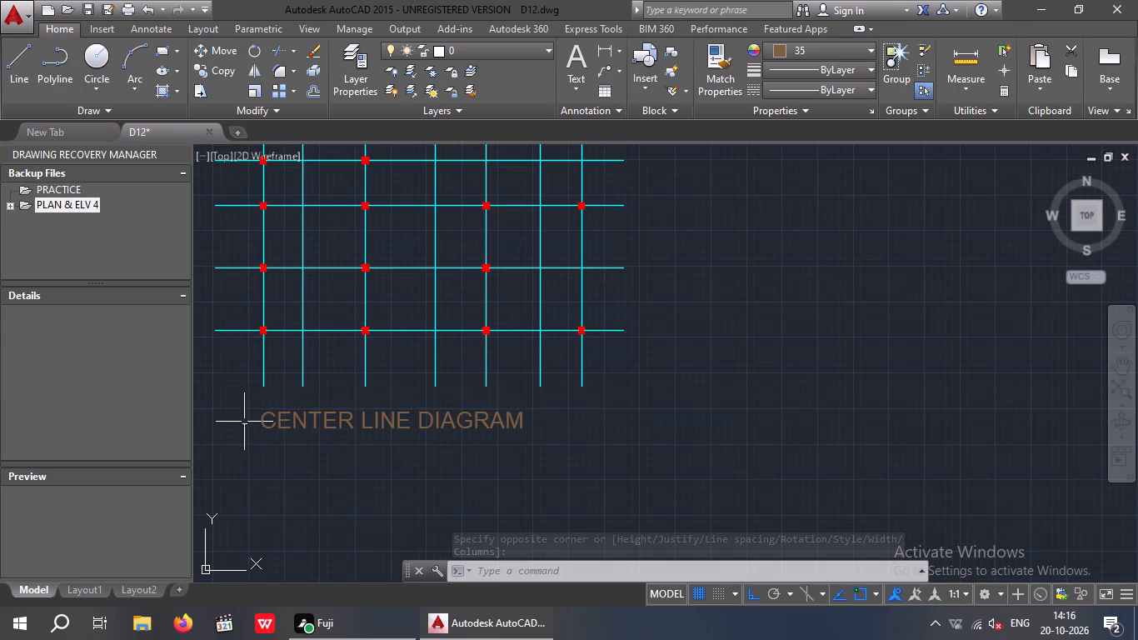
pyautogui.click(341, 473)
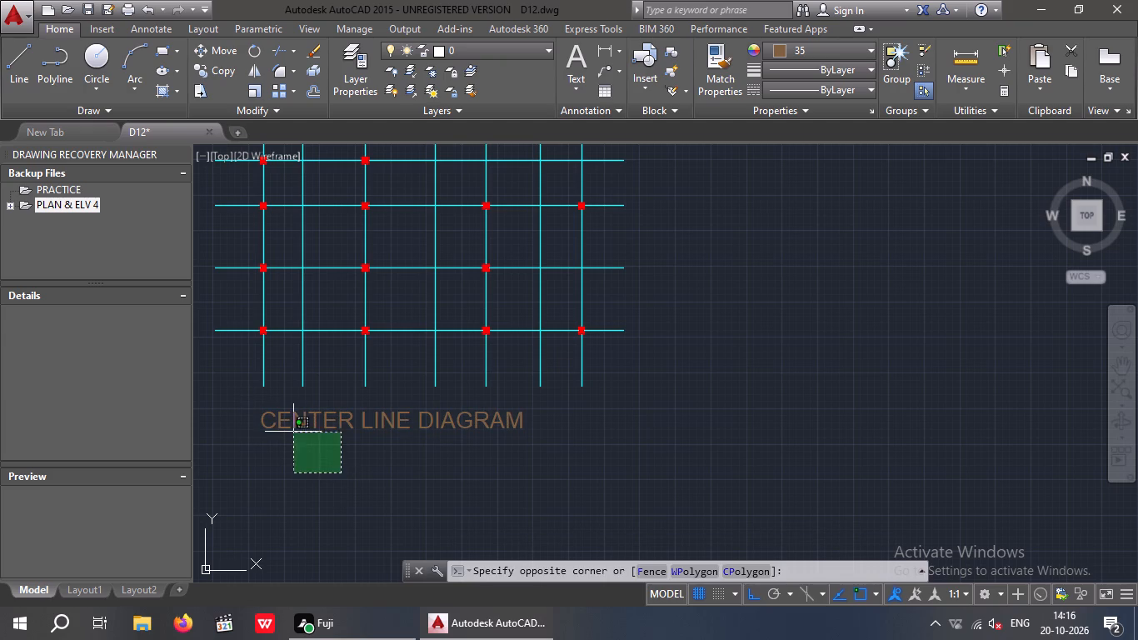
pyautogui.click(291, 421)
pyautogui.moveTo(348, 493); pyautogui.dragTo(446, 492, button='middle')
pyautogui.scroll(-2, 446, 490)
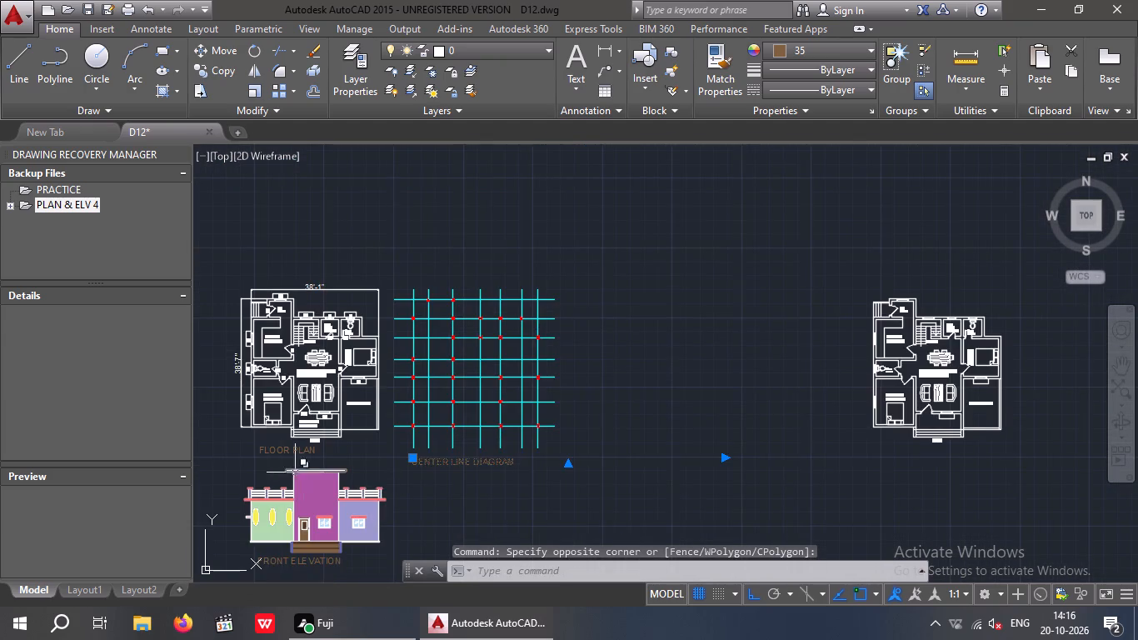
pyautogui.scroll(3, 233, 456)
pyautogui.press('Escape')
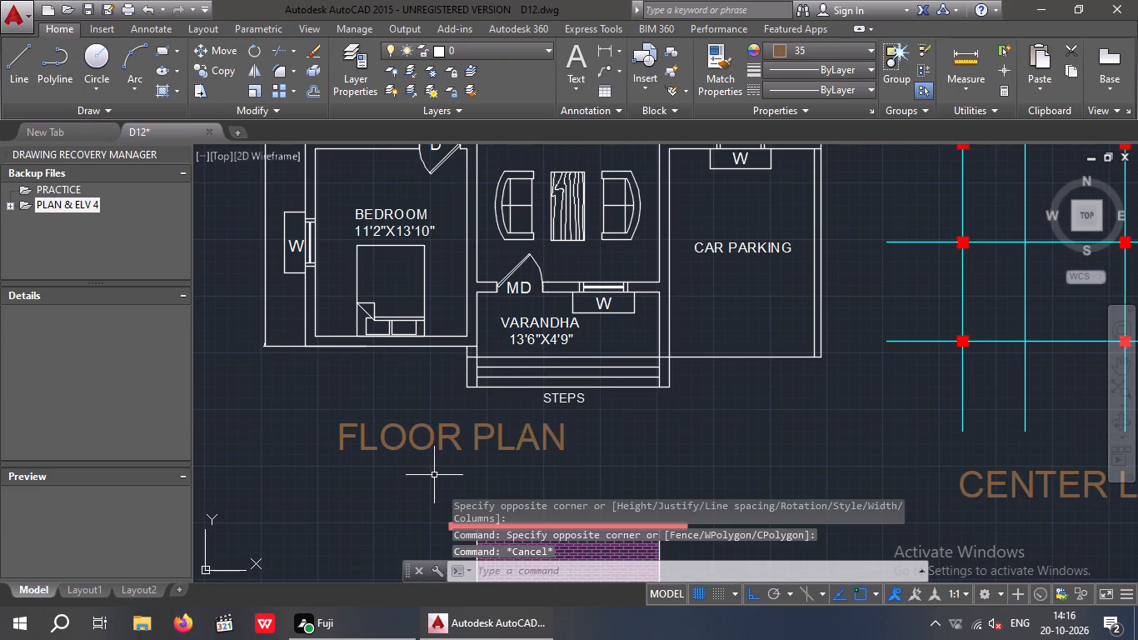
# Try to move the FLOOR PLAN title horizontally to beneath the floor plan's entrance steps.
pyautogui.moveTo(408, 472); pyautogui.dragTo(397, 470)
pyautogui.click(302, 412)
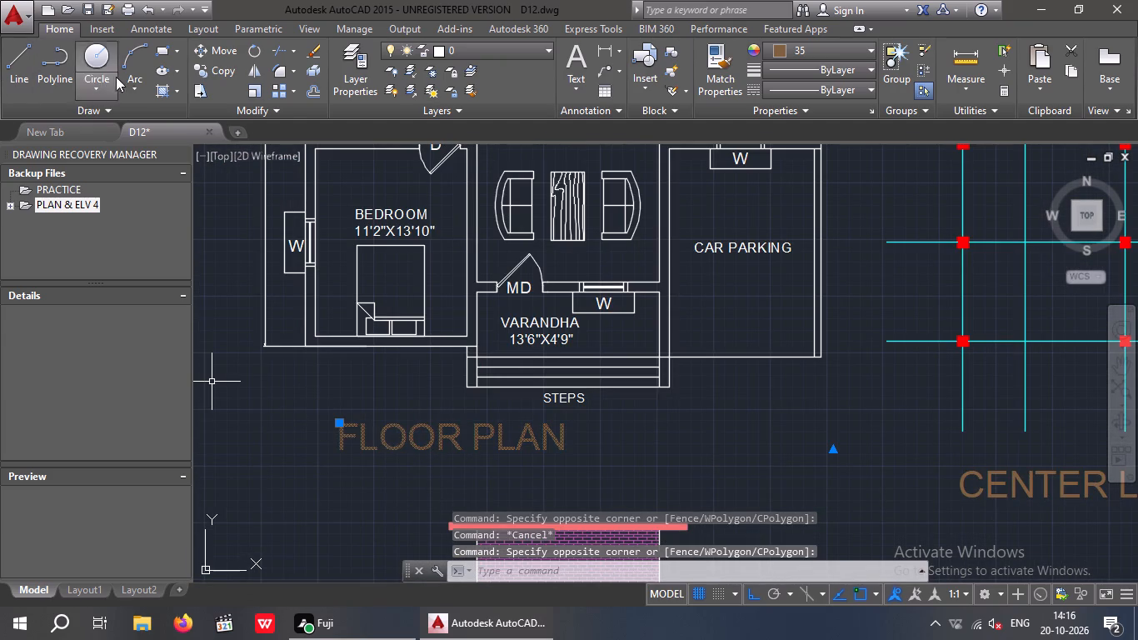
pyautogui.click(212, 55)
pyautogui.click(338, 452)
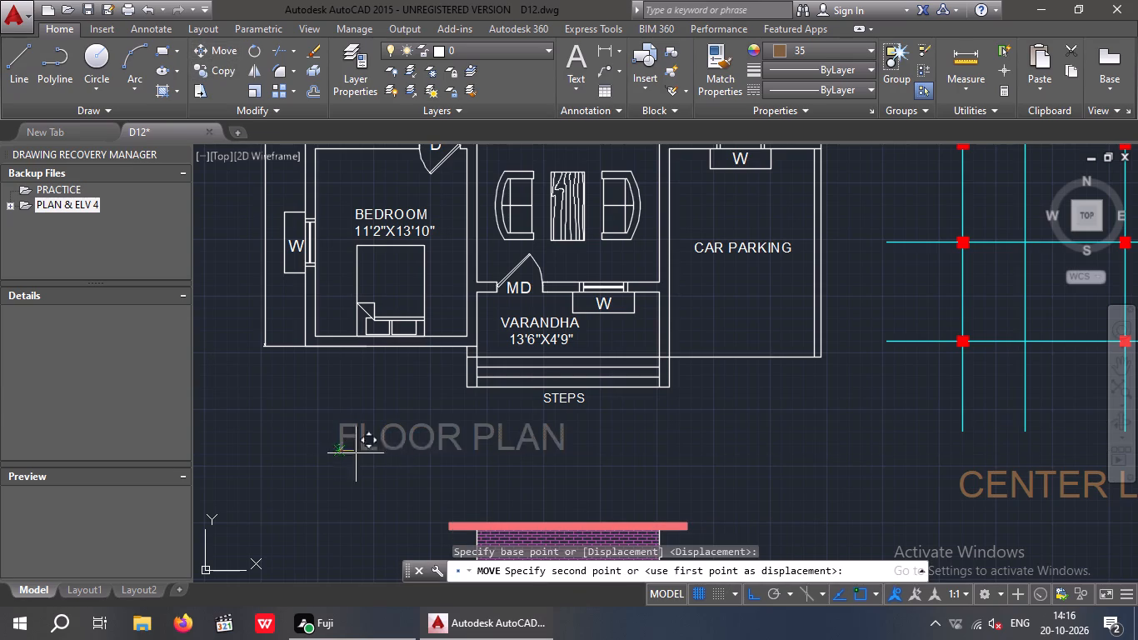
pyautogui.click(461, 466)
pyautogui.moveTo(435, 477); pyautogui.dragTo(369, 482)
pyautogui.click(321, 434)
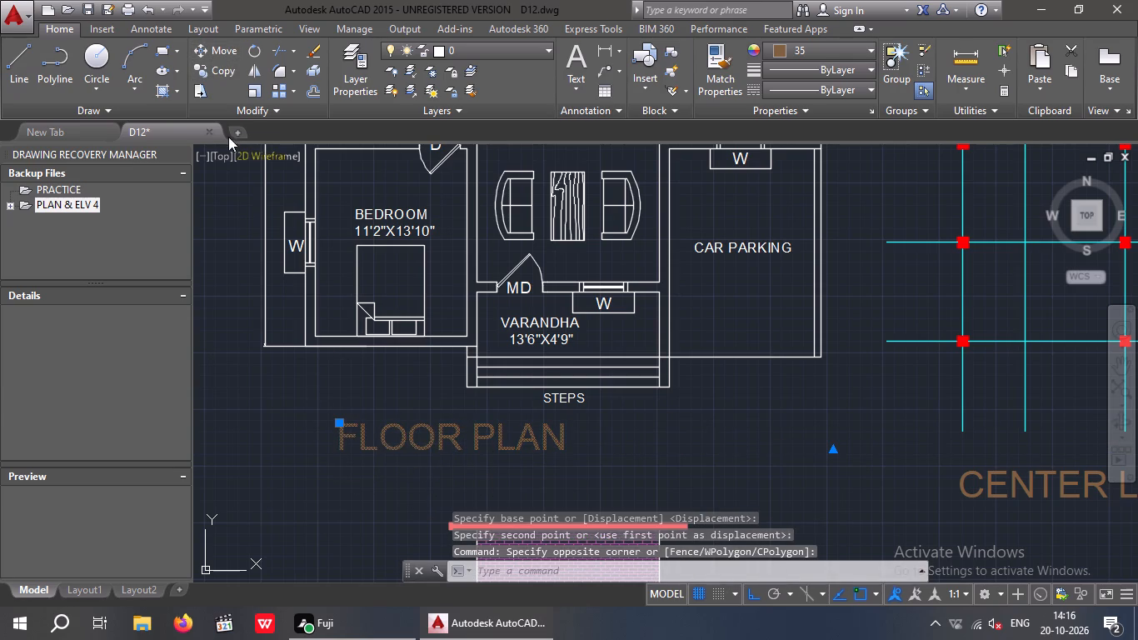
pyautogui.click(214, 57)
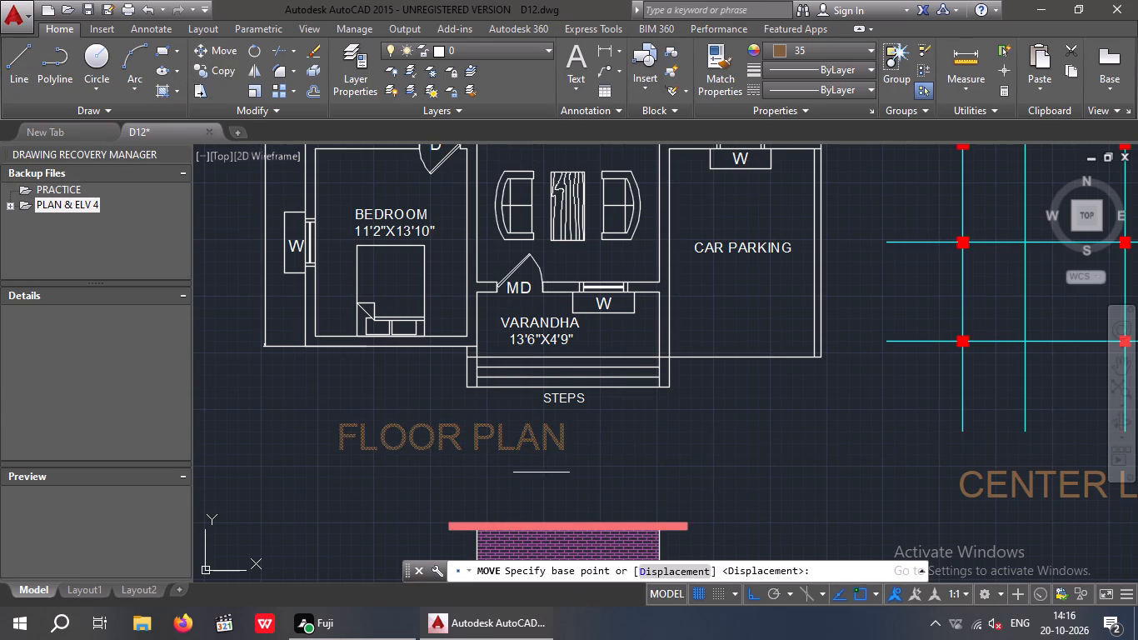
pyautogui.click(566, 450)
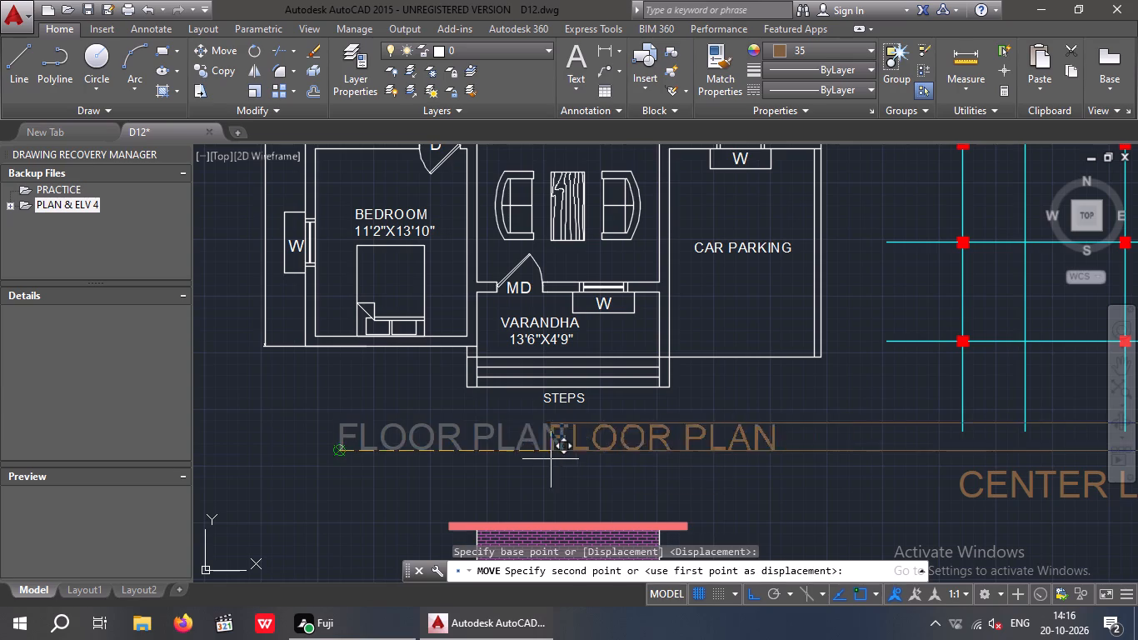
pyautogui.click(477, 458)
# Move the FLOOR PLAN title horizontally about 9.5 feet so it starts in line with the entrance steps' near edge, beneath the STEPS label.
pyautogui.moveTo(477, 471); pyautogui.dragTo(336, 450)
pyautogui.click(313, 406)
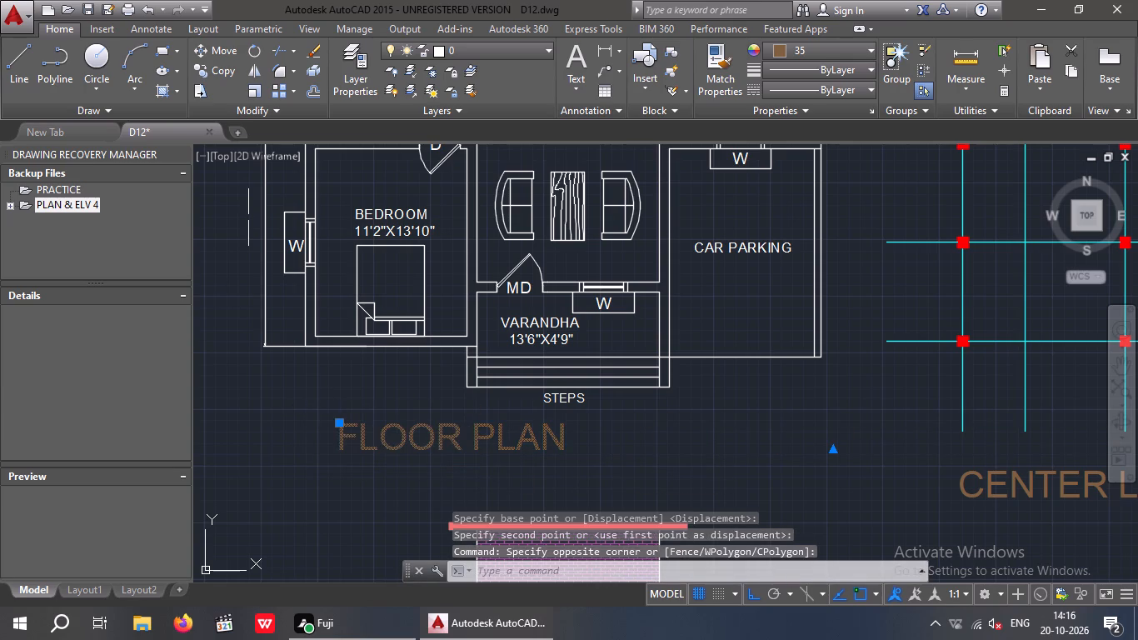
pyautogui.click(217, 52)
pyautogui.scroll(1, 331, 504)
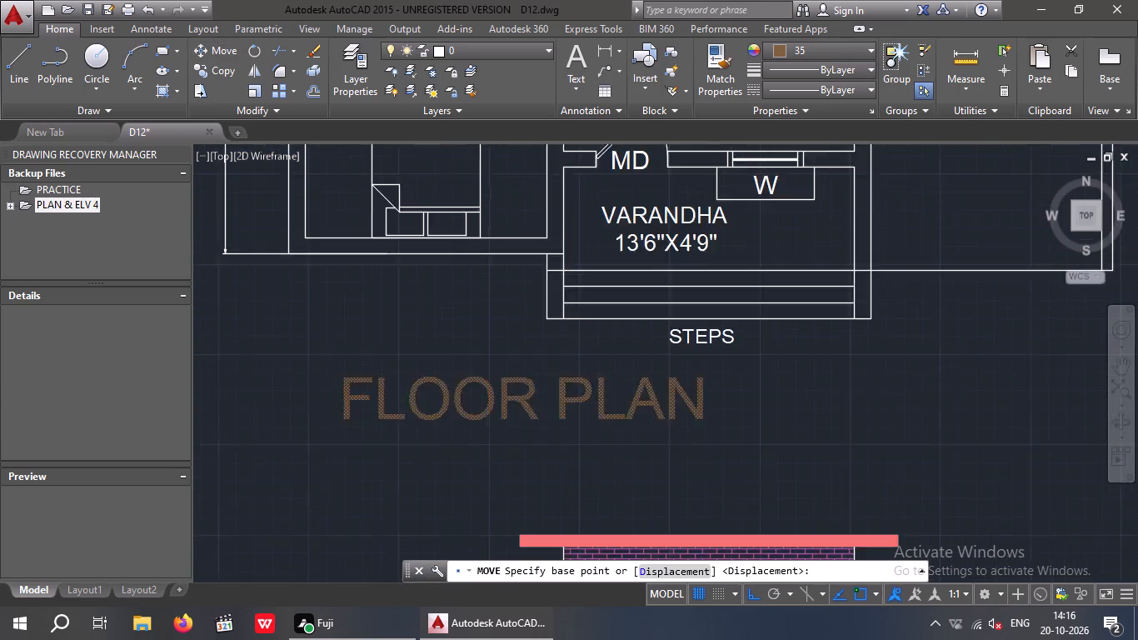
pyautogui.scroll(2, 332, 489)
pyautogui.click(361, 314)
pyautogui.scroll(-1, 522, 359)
pyautogui.moveTo(522, 358); pyautogui.dragTo(476, 386, button='middle')
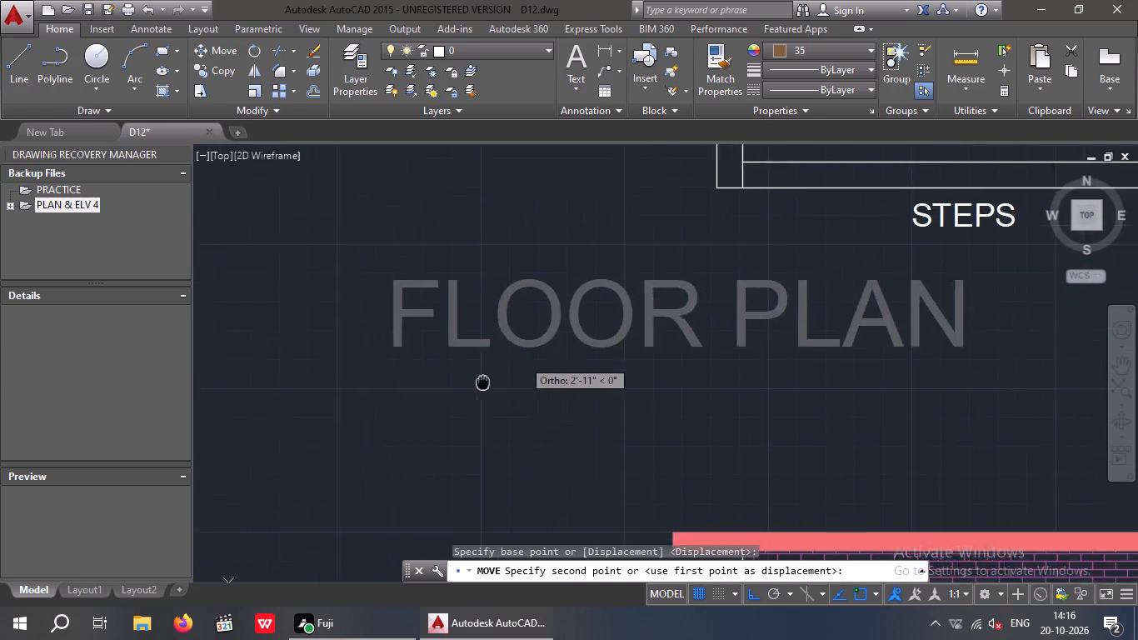
pyautogui.moveTo(476, 386); pyautogui.dragTo(48, 475, button='middle')
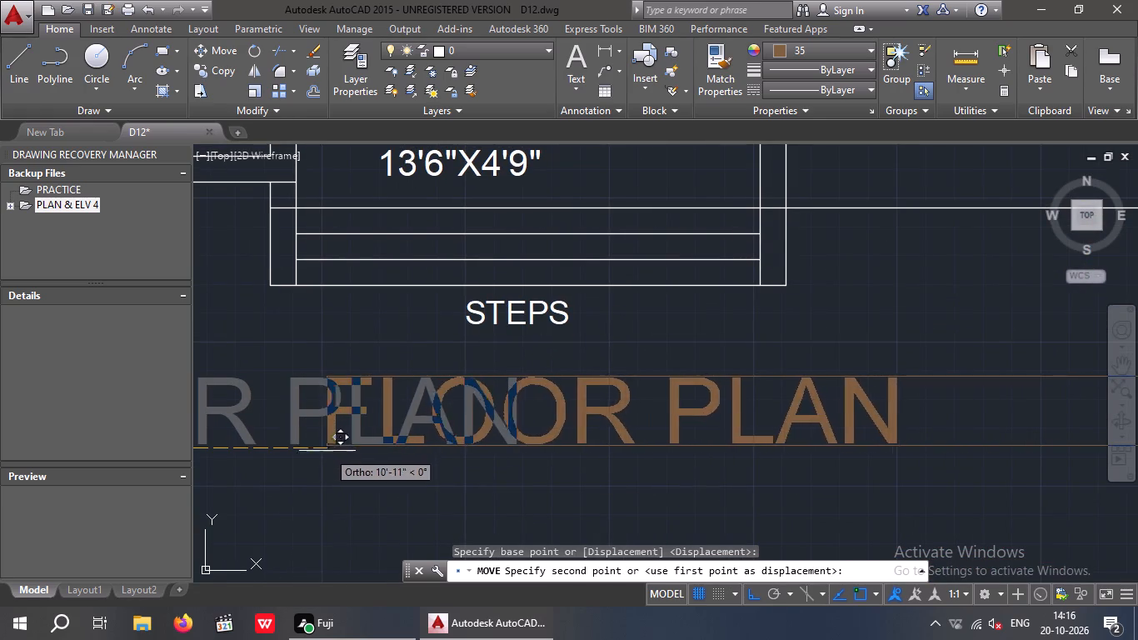
pyautogui.click(278, 445)
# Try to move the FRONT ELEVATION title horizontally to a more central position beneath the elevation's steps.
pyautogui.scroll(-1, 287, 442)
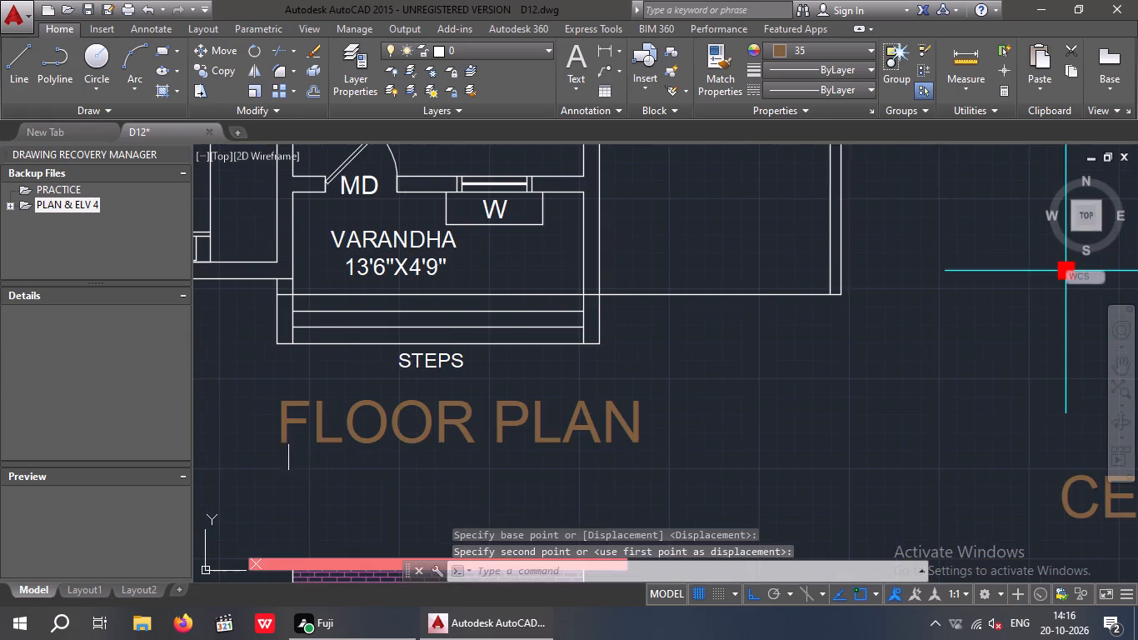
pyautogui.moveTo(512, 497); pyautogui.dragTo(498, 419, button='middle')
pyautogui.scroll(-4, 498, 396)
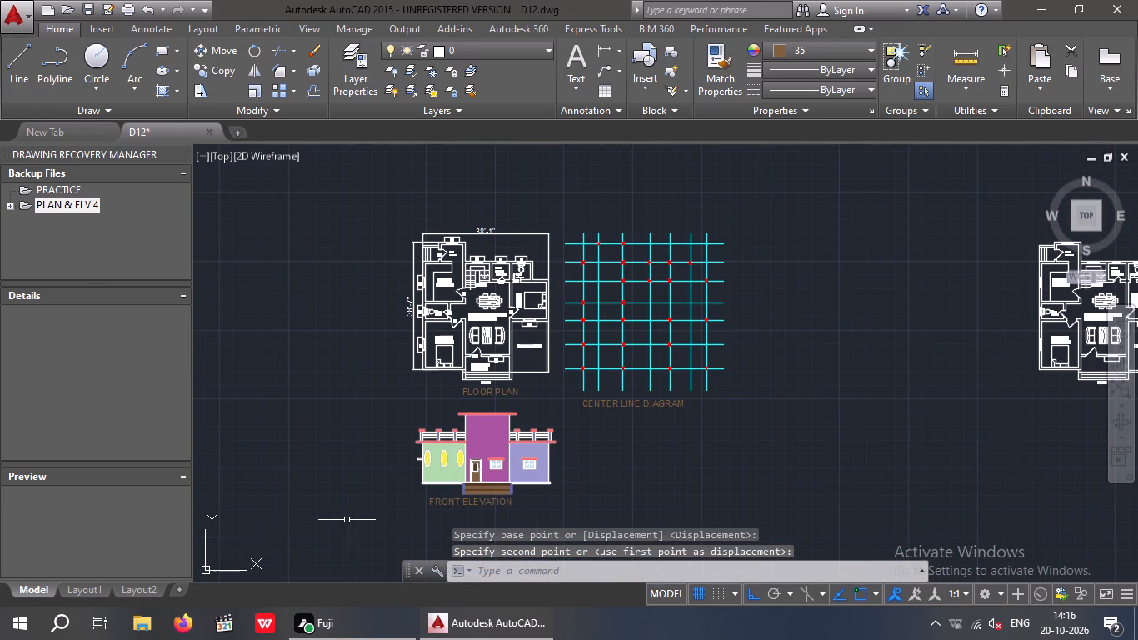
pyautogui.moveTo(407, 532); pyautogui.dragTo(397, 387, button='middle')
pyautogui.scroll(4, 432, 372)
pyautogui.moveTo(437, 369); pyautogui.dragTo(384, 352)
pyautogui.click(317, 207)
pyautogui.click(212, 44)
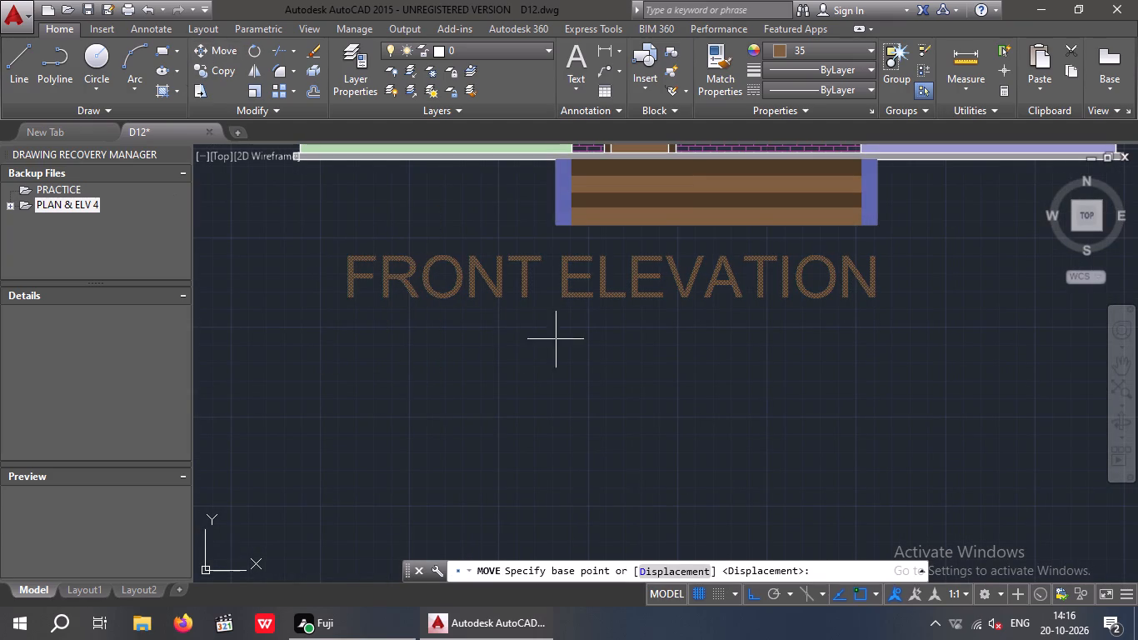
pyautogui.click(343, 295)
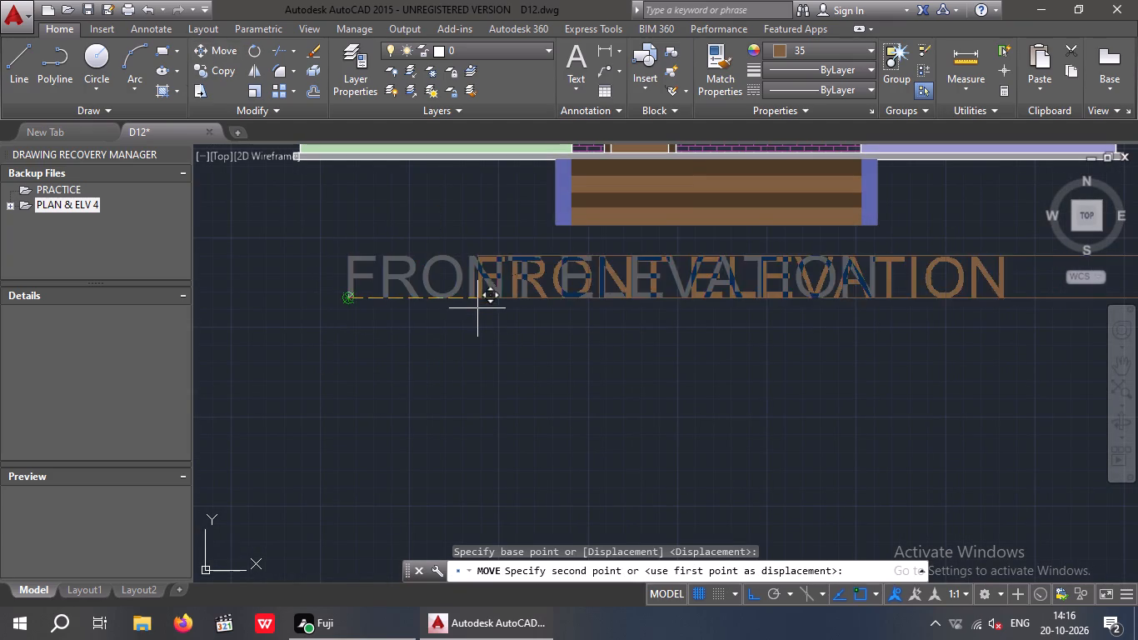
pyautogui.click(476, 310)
# Move the FRONT ELEVATION title horizontally about 6.5 feet so it sits roughly centred beneath the elevation's entrance steps.
pyautogui.moveTo(464, 337); pyautogui.dragTo(464, 337)
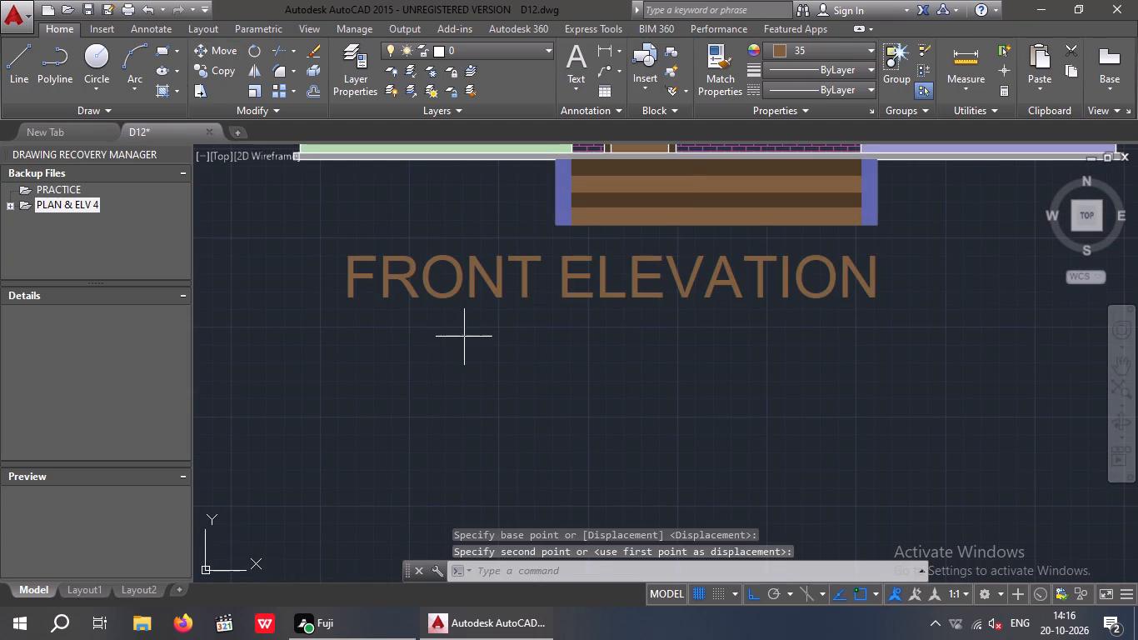
pyautogui.moveTo(464, 337); pyautogui.dragTo(387, 317)
pyautogui.click(357, 256)
pyautogui.click(227, 47)
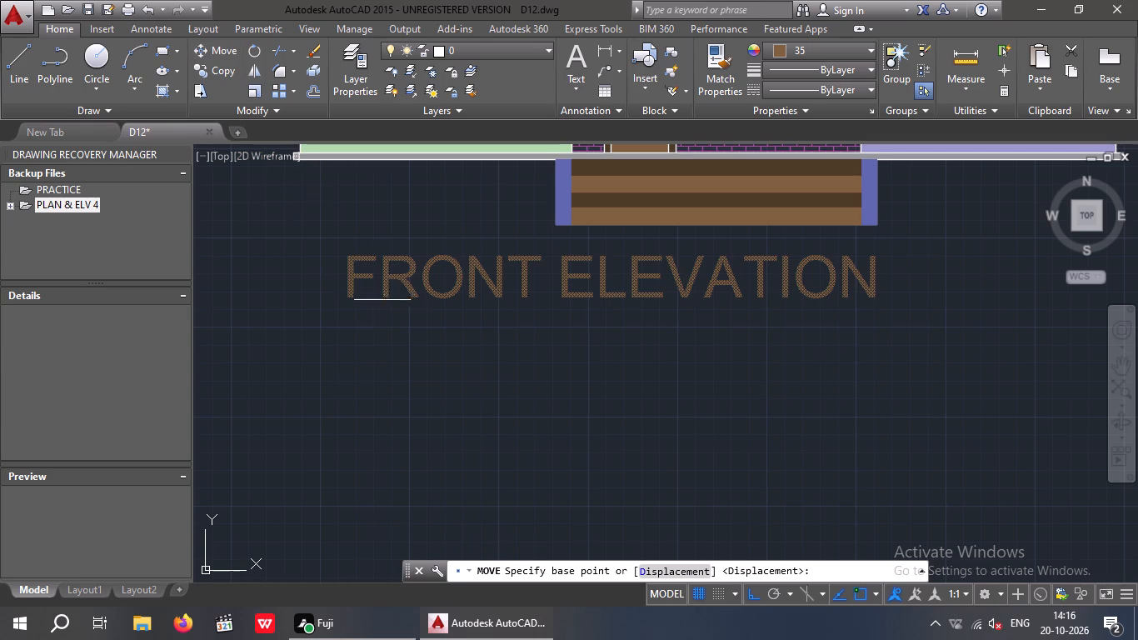
pyautogui.click(347, 297)
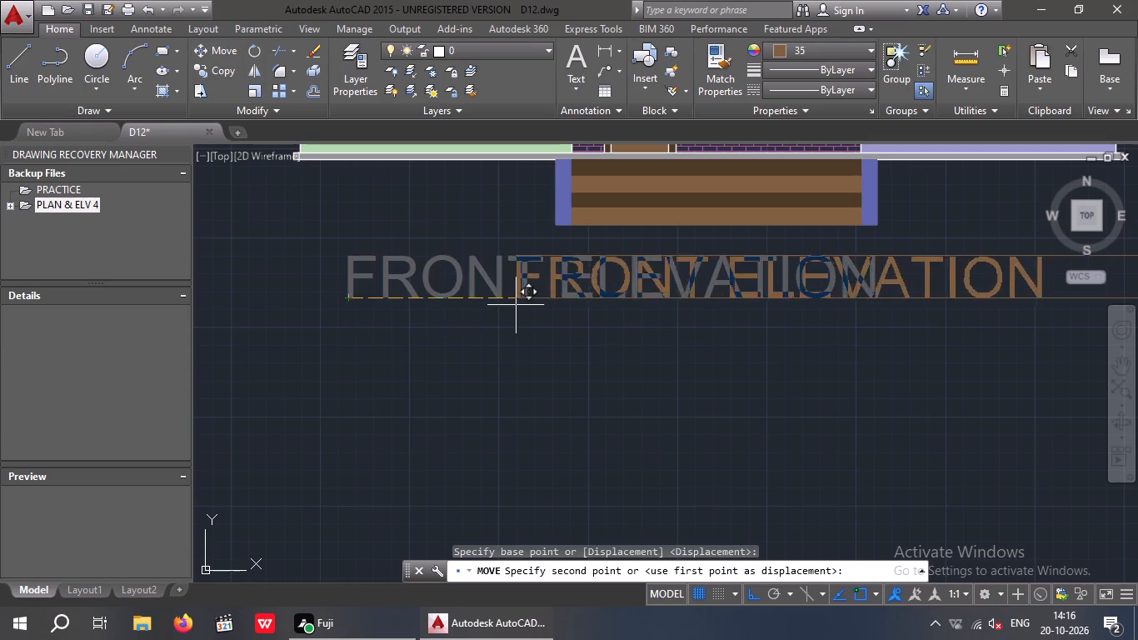
pyautogui.scroll(2, 520, 304)
pyautogui.moveTo(562, 302); pyautogui.dragTo(282, 427, button='middle')
pyautogui.scroll(-2, 281, 413)
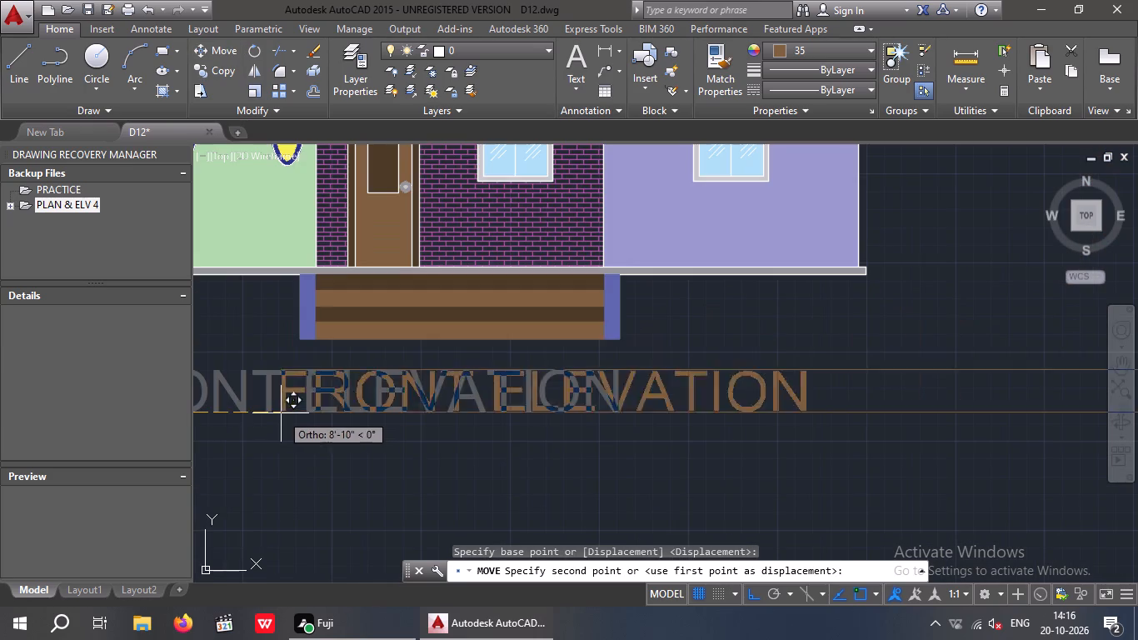
pyautogui.scroll(1, 233, 406)
pyautogui.click(234, 405)
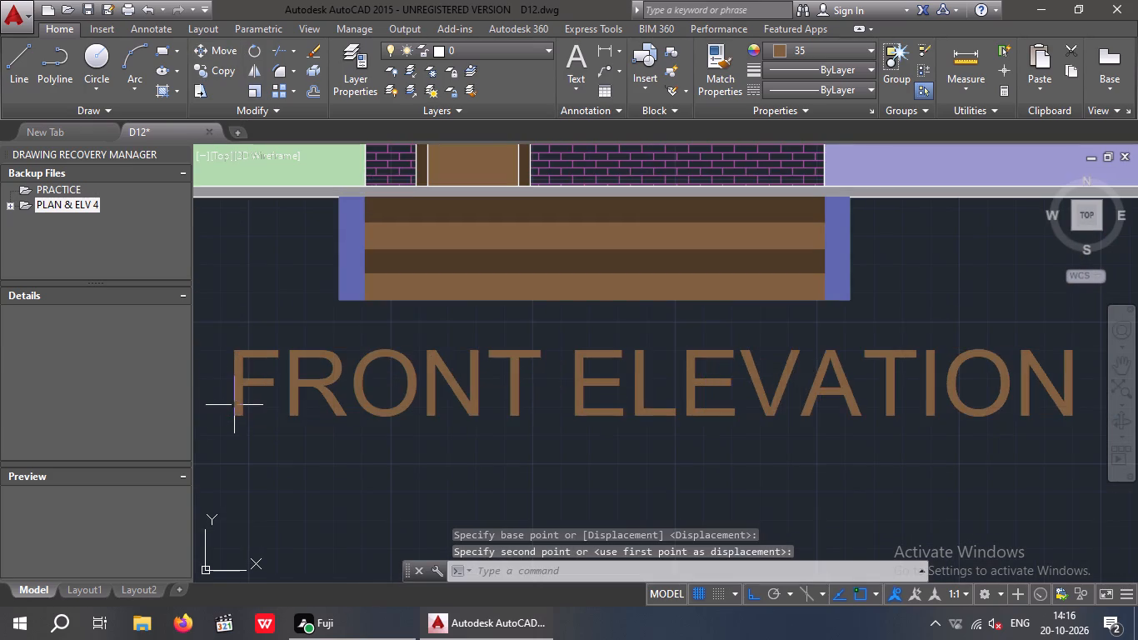
# Move the CENTER LINE DIAGRAM title horizontally about 4 feet so it sits roughly centred beneath the column grid.
pyautogui.scroll(-3, 241, 401)
pyautogui.scroll(-2, 371, 399)
pyautogui.moveTo(518, 398); pyautogui.dragTo(478, 461, button='middle')
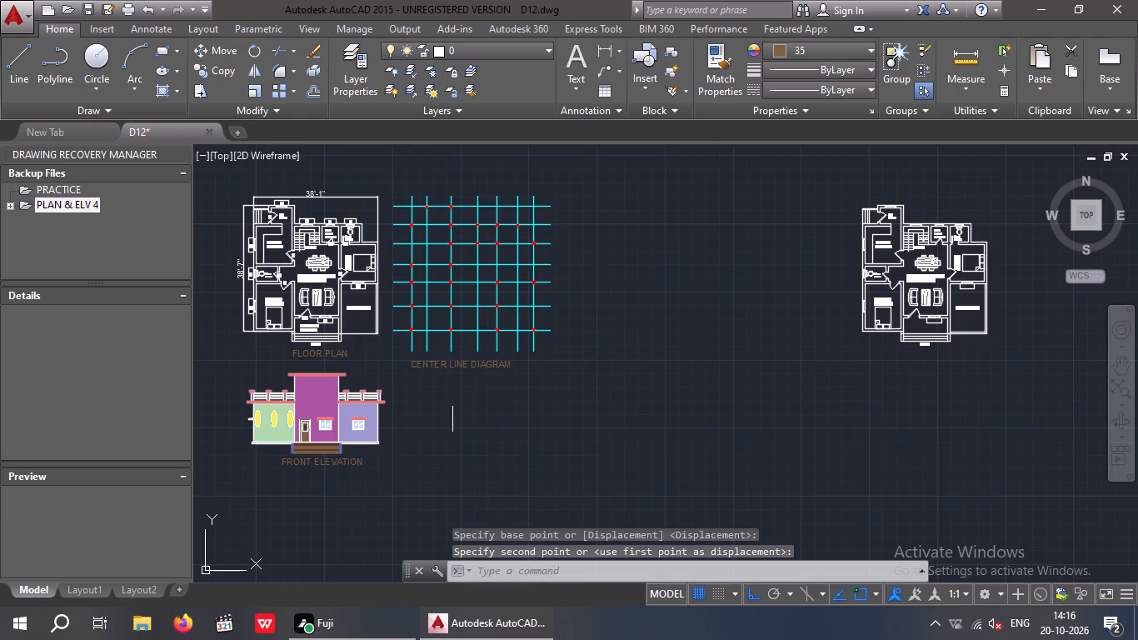
pyautogui.scroll(4, 430, 373)
pyautogui.moveTo(497, 401); pyautogui.dragTo(377, 381)
pyautogui.doubleClick(291, 316)
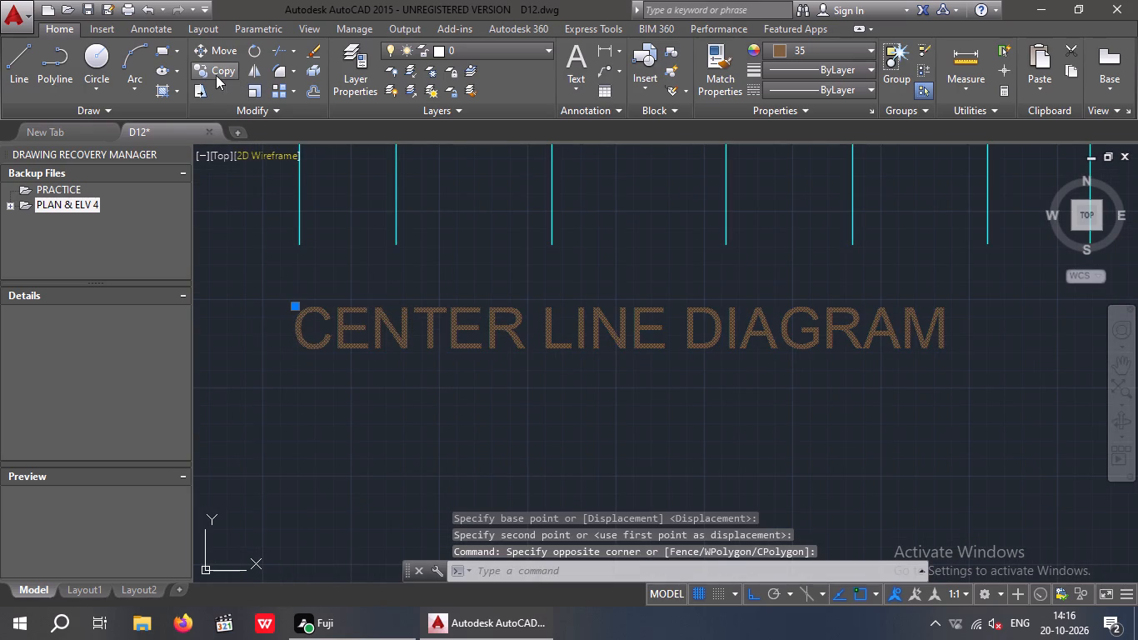
pyautogui.click(221, 48)
pyautogui.click(312, 355)
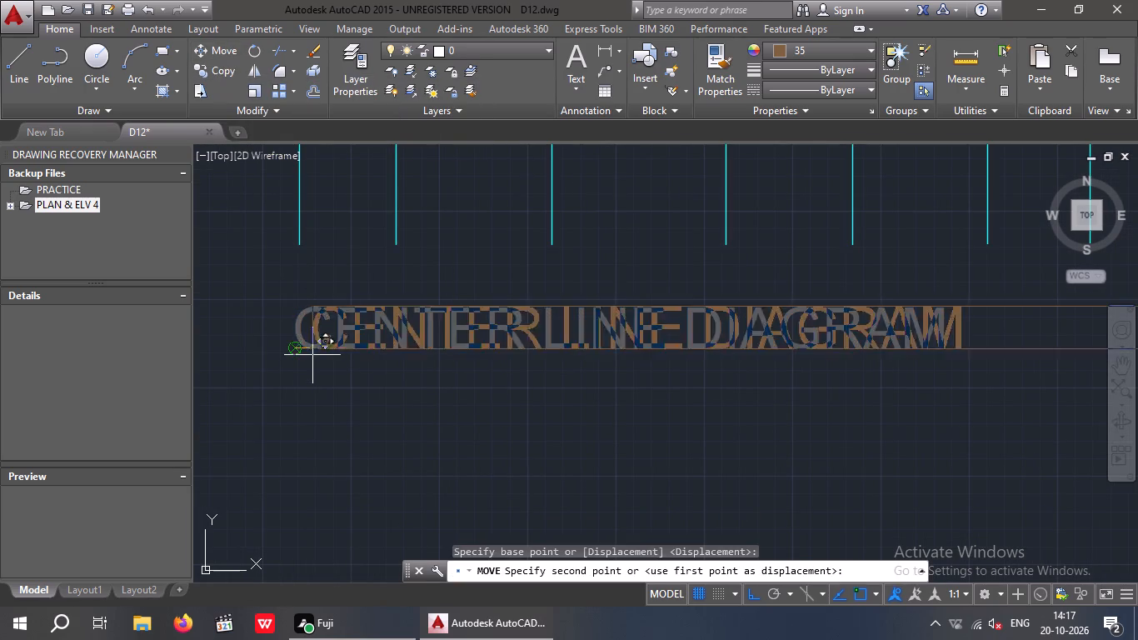
pyautogui.scroll(2, 345, 355)
pyautogui.scroll(1, 417, 357)
pyautogui.moveTo(412, 361); pyautogui.dragTo(212, 442, button='middle')
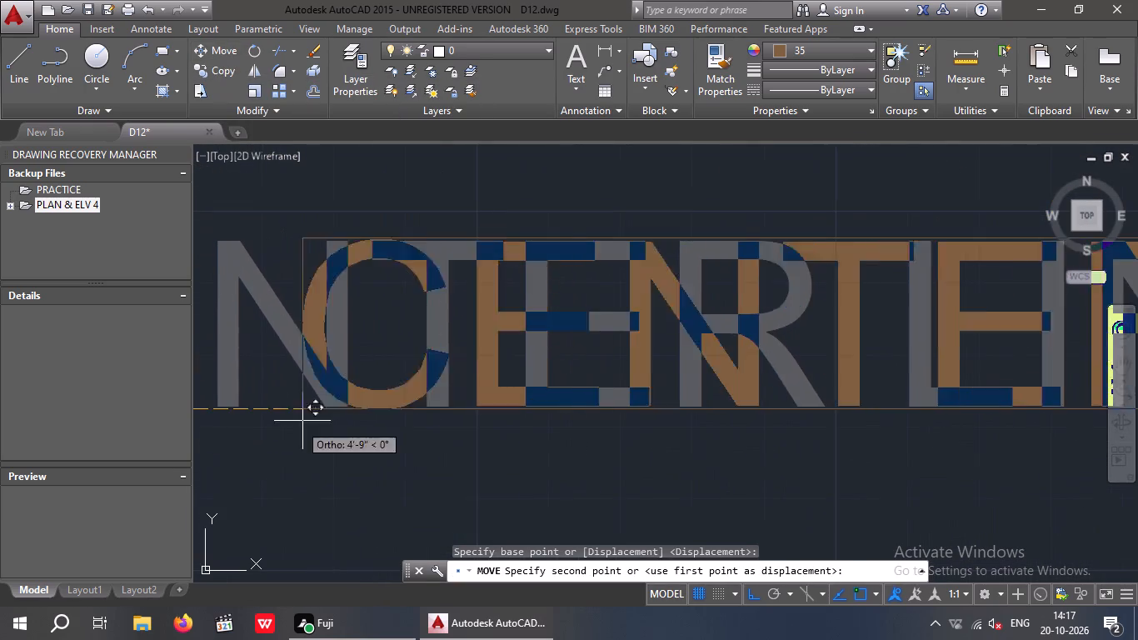
pyautogui.click(256, 408)
pyautogui.scroll(-3, 333, 394)
pyautogui.scroll(-2, 447, 416)
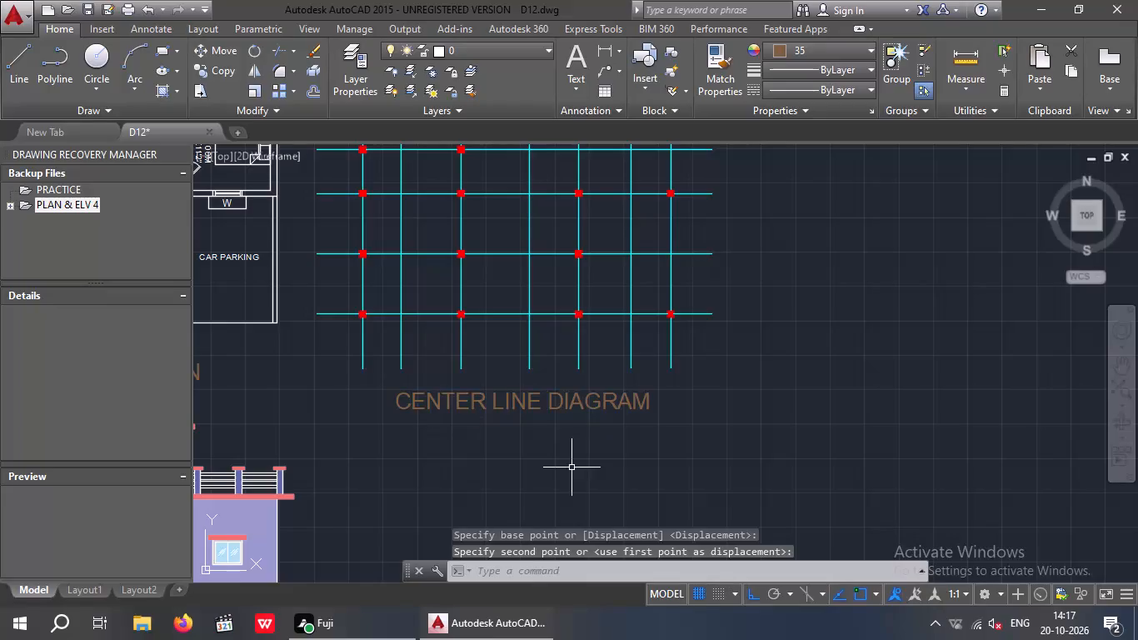
pyautogui.press('Escape')
pyautogui.press('Escape')
# Set the colour of the CENTER LINE DIAGRAM, FLOOR PLAN and FRONT ELEVATION titles to Green.
pyautogui.moveTo(542, 465); pyautogui.dragTo(503, 435)
pyautogui.click(474, 391)
pyautogui.scroll(-3, 466, 394)
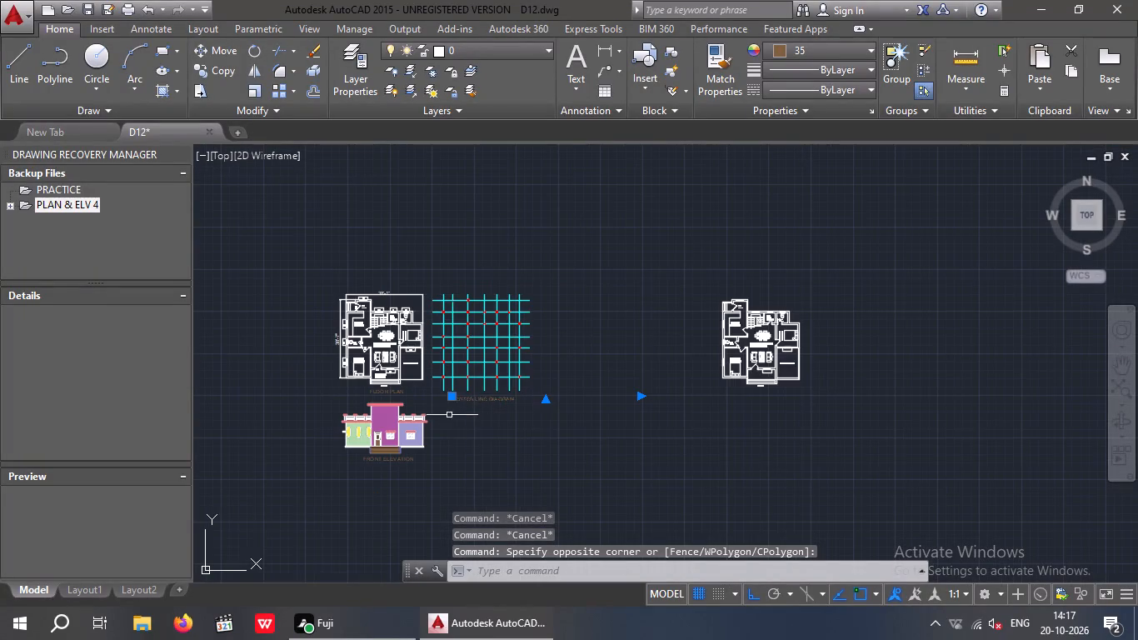
pyautogui.scroll(4, 382, 400)
pyautogui.moveTo(408, 394); pyautogui.dragTo(348, 362)
pyautogui.click(314, 342)
pyautogui.scroll(-3, 314, 342)
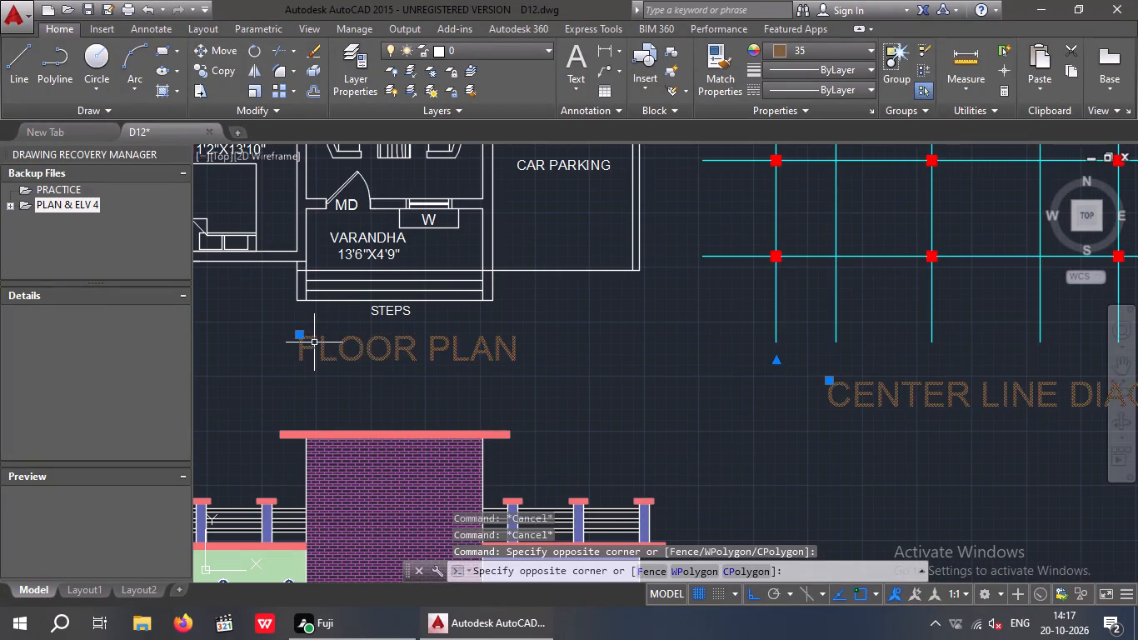
pyautogui.moveTo(330, 558); pyautogui.dragTo(303, 546)
pyautogui.click(277, 517)
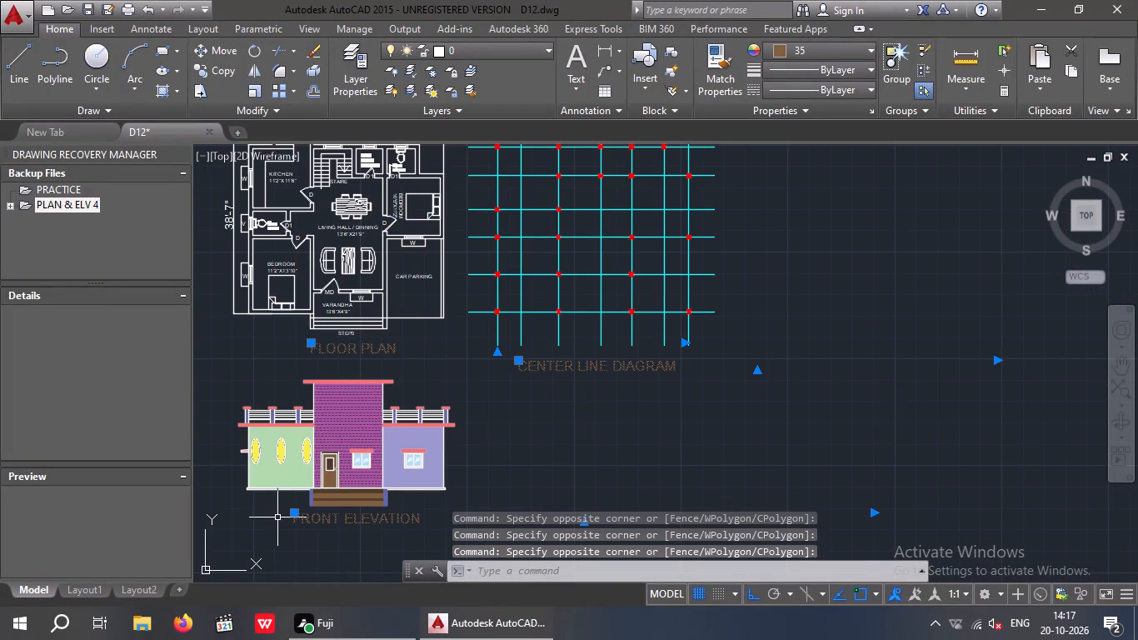
pyautogui.click(815, 52)
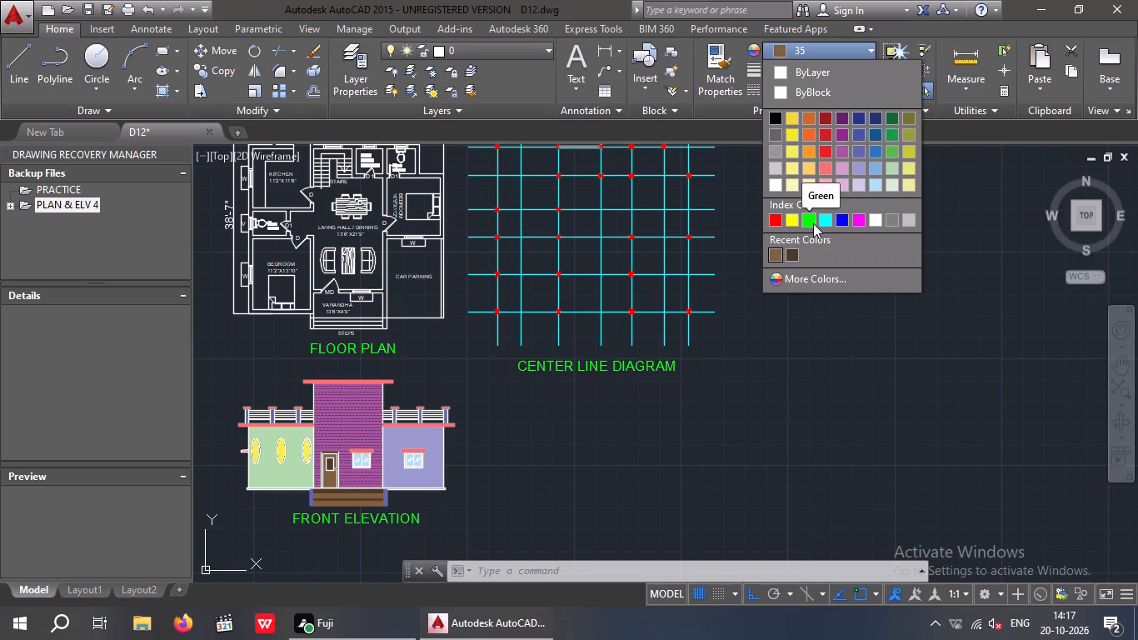
pyautogui.click(813, 223)
pyautogui.press('Escape')
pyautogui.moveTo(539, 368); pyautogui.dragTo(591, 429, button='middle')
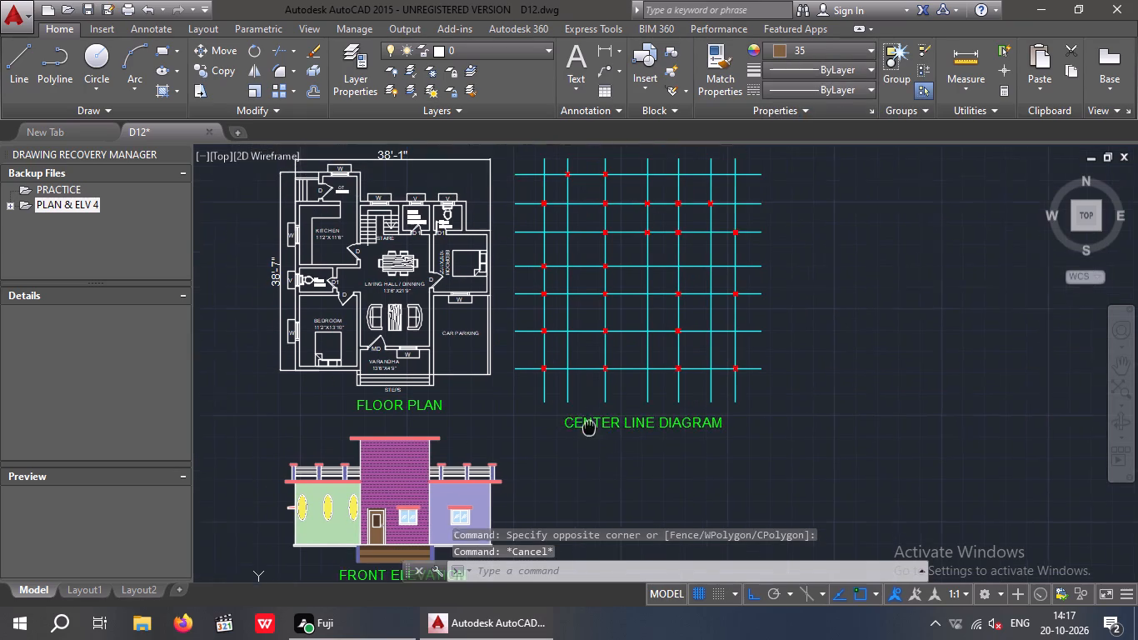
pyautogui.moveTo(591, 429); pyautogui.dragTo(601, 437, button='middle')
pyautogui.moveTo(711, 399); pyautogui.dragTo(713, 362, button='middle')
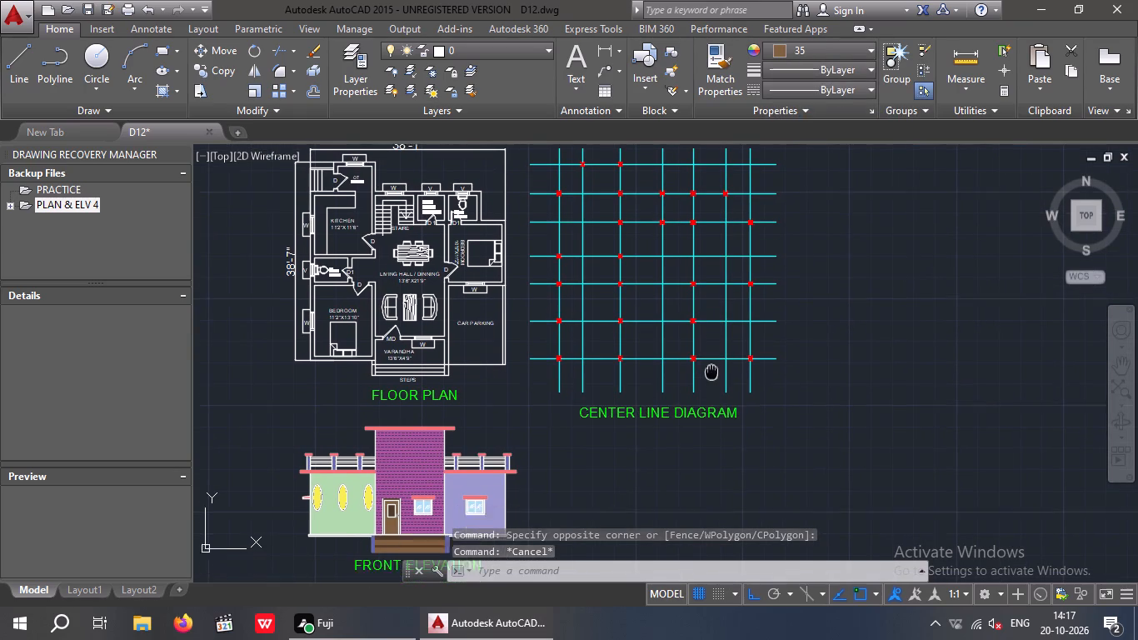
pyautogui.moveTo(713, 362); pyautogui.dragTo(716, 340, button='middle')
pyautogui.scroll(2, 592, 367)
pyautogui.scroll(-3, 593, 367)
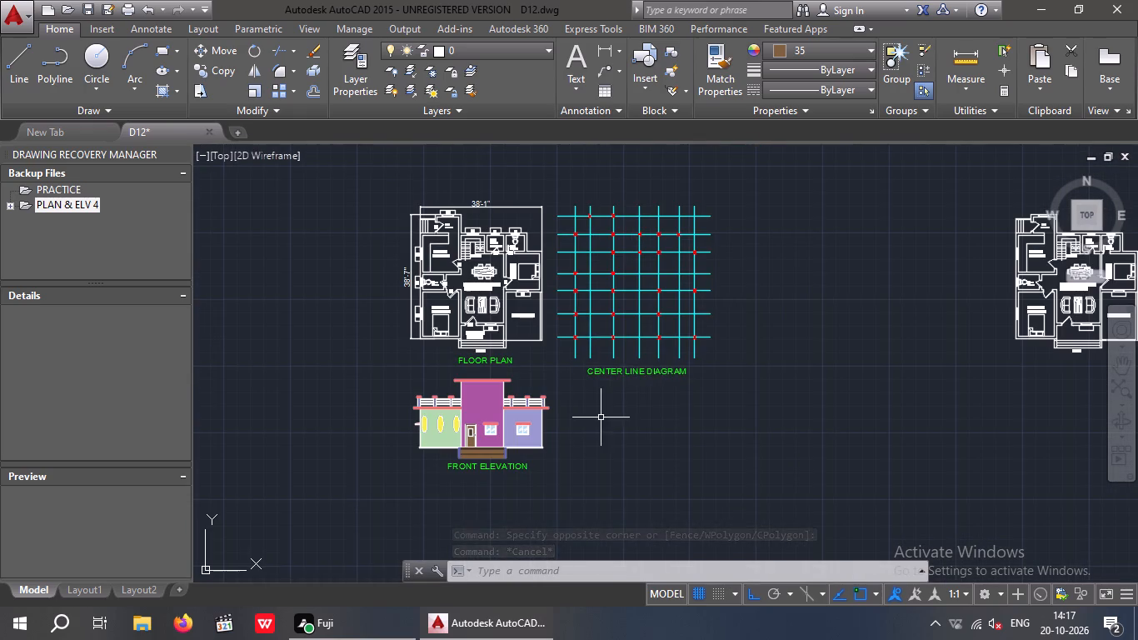
# Set the floor plan's D, D1 and MD door labels, together with the W label above the OT room, to Green.
pyautogui.scroll(2, 491, 235)
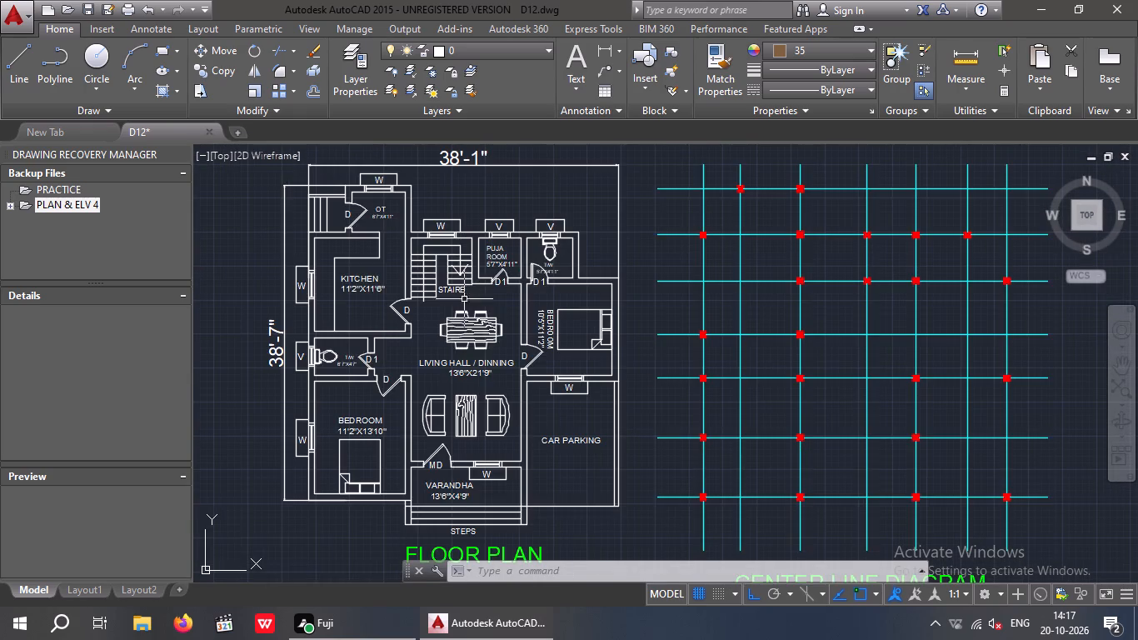
pyautogui.moveTo(463, 339); pyautogui.dragTo(549, 341, button='middle')
pyautogui.scroll(1, 425, 207)
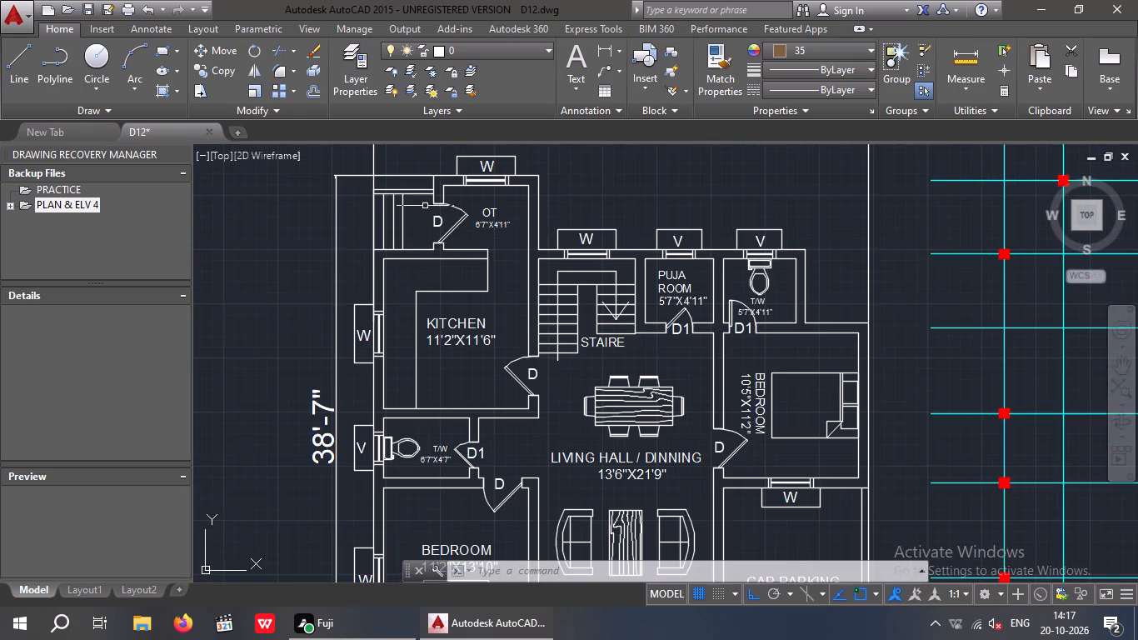
pyautogui.moveTo(427, 220); pyautogui.dragTo(390, 317, button='middle')
pyautogui.scroll(3, 461, 257)
pyautogui.moveTo(463, 257); pyautogui.dragTo(423, 277)
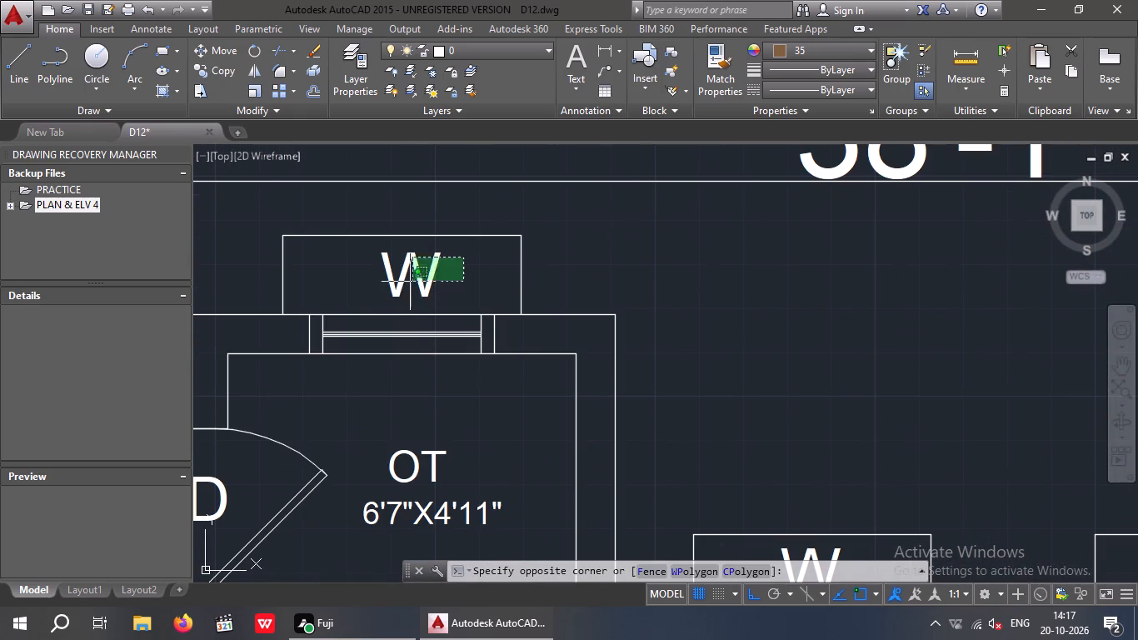
pyautogui.click(385, 282)
pyautogui.scroll(-4, 418, 257)
pyautogui.scroll(2, 384, 298)
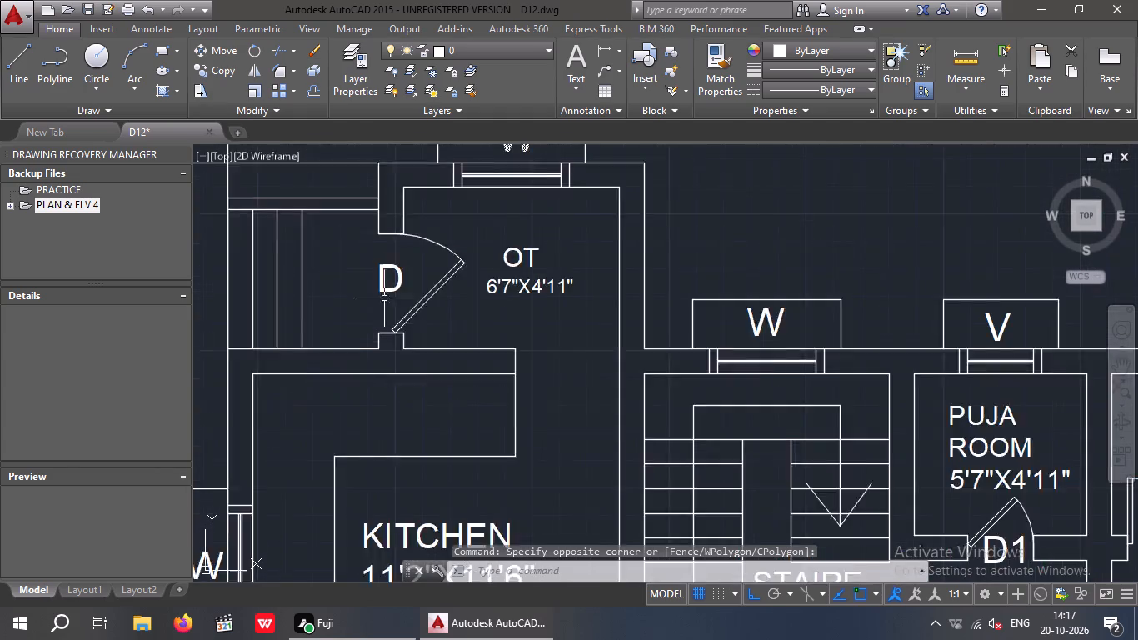
pyautogui.scroll(2, 384, 298)
pyautogui.moveTo(413, 292); pyautogui.dragTo(397, 288)
pyautogui.click(382, 242)
pyautogui.scroll(-3, 383, 257)
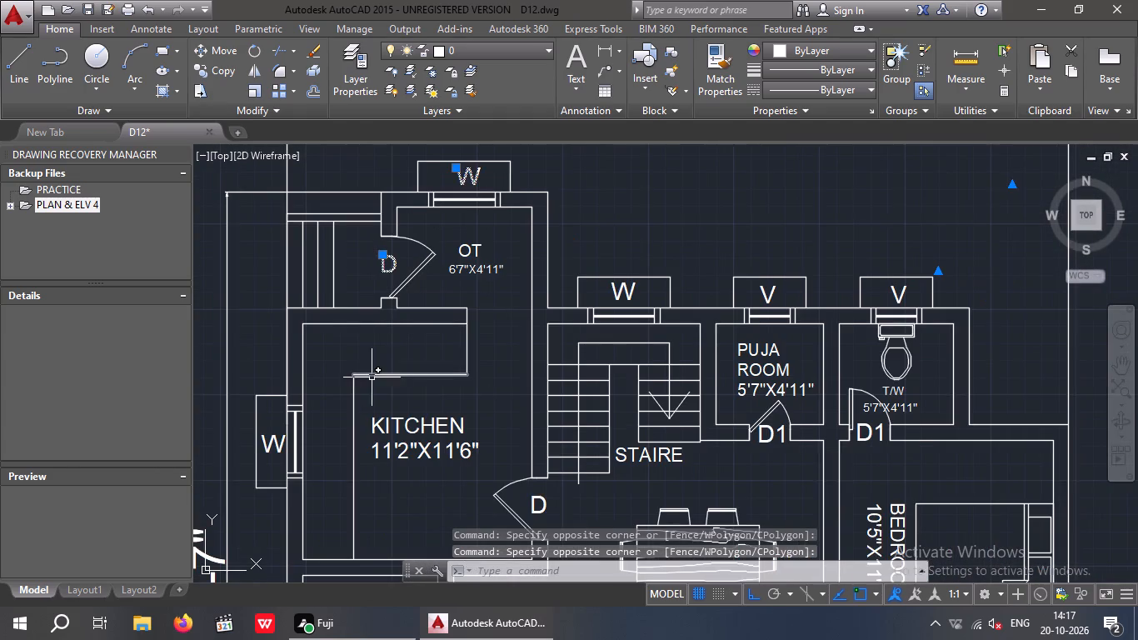
pyautogui.moveTo(371, 377); pyautogui.dragTo(402, 364, button='middle')
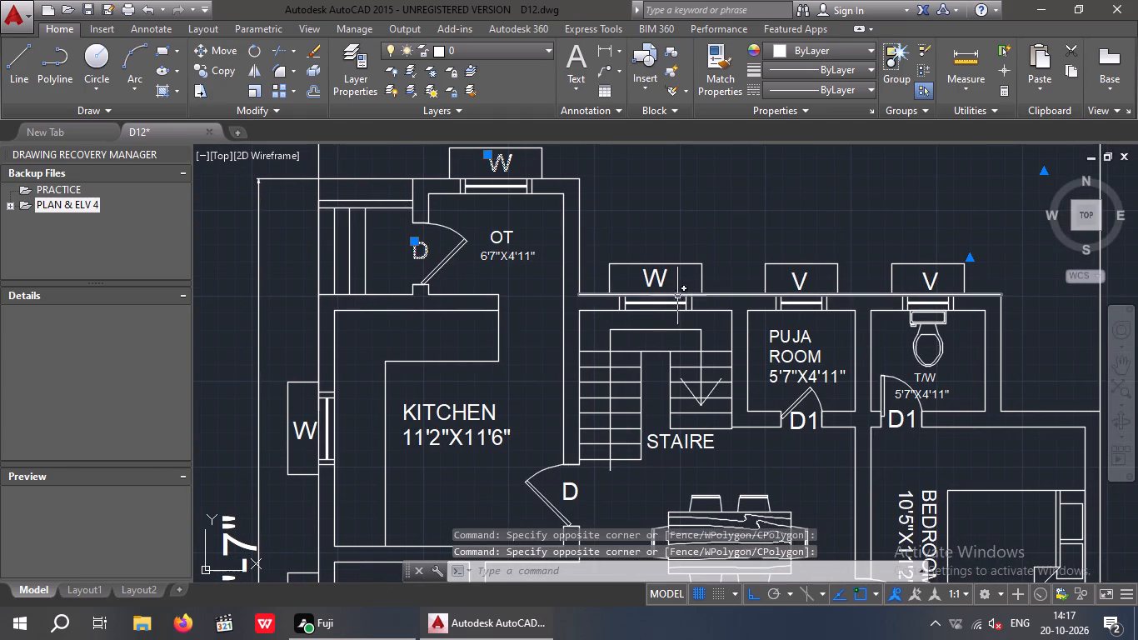
pyautogui.moveTo(481, 421); pyautogui.dragTo(387, 321, button='middle')
pyautogui.scroll(1, 488, 419)
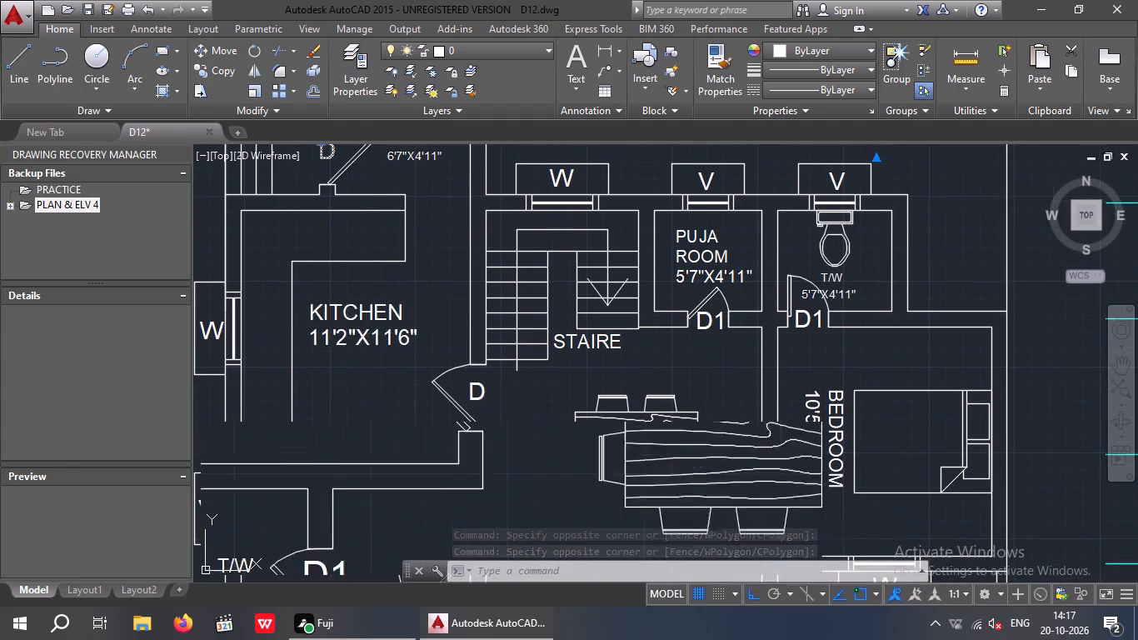
pyautogui.scroll(1, 487, 418)
pyautogui.moveTo(491, 401); pyautogui.dragTo(462, 373)
pyautogui.click(441, 336)
pyautogui.scroll(-3, 459, 329)
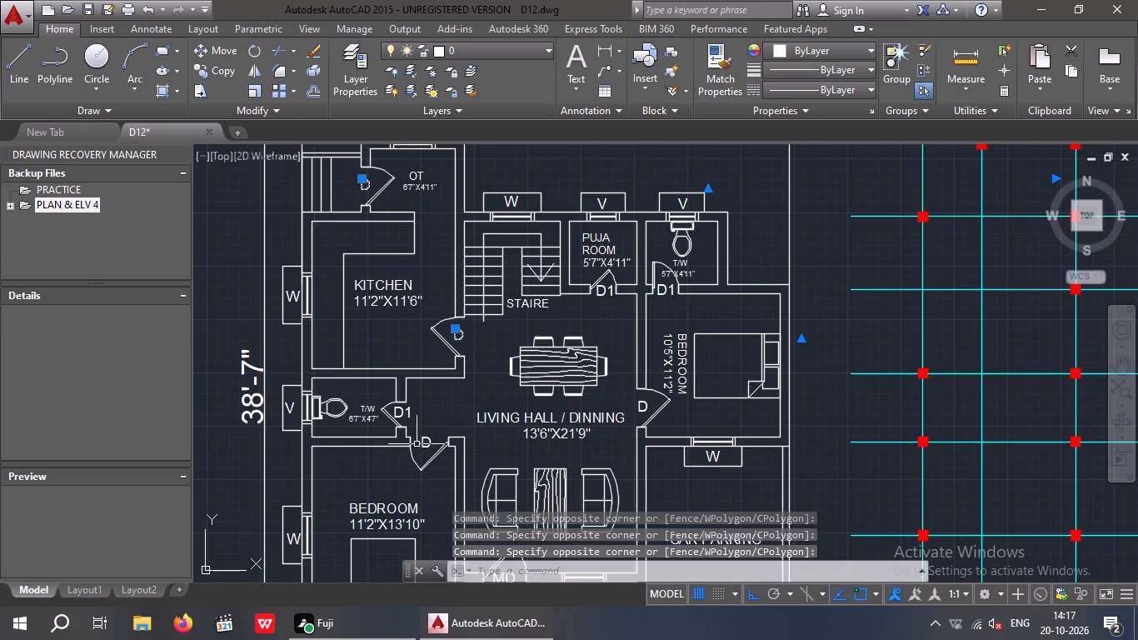
pyautogui.scroll(2, 413, 437)
pyautogui.moveTo(422, 345); pyautogui.dragTo(401, 367)
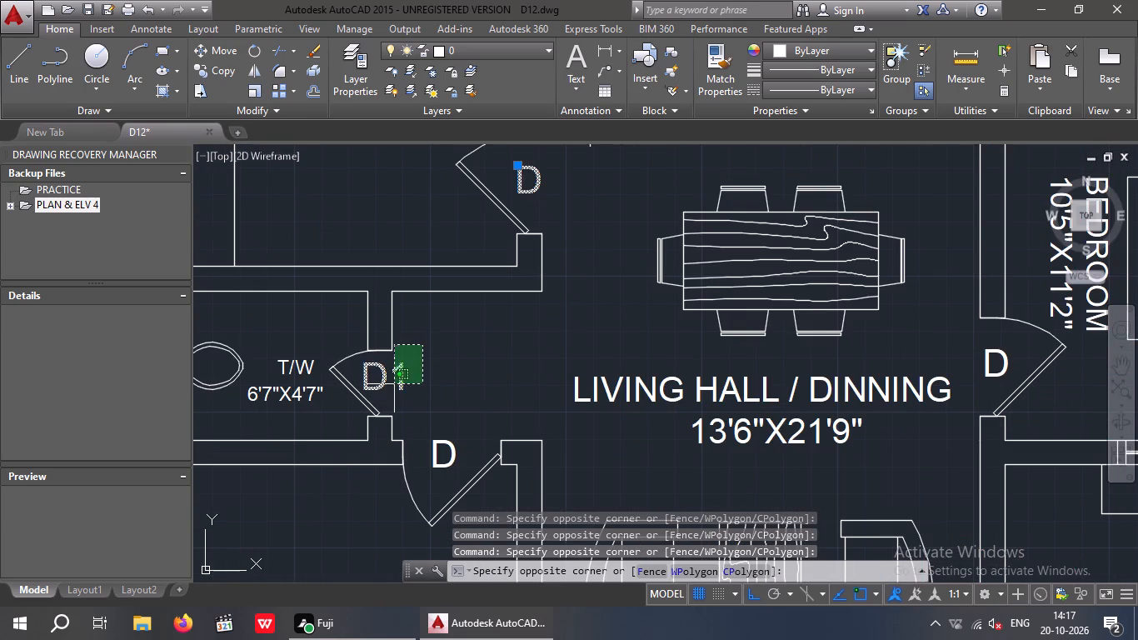
pyautogui.click(394, 384)
pyautogui.moveTo(503, 430); pyautogui.dragTo(456, 458)
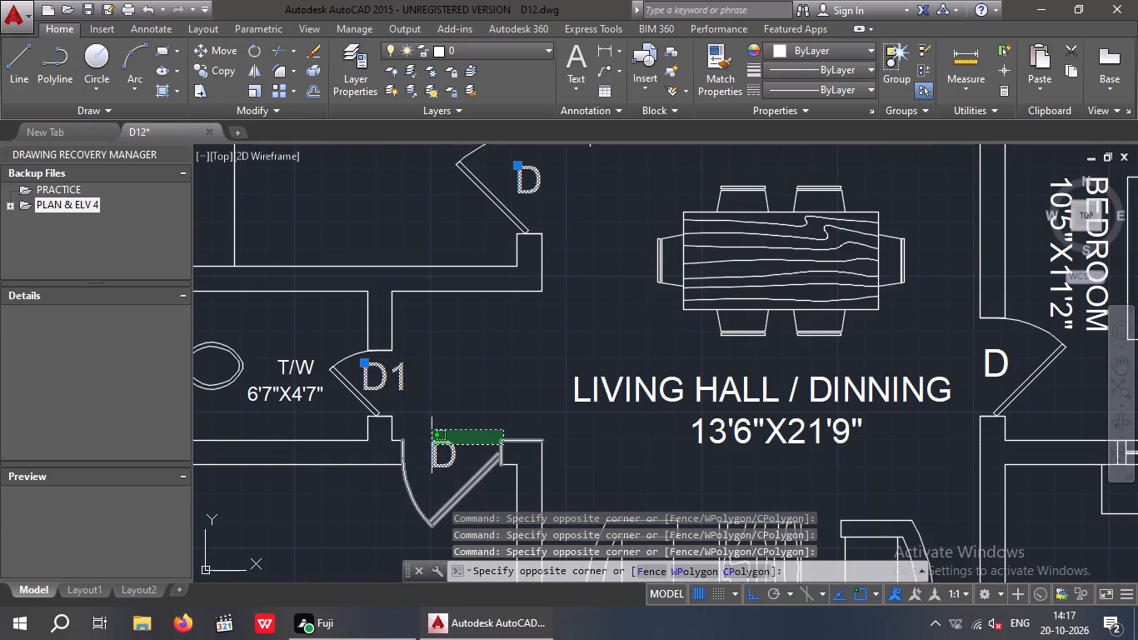
pyautogui.click(440, 422)
pyautogui.moveTo(453, 428); pyautogui.dragTo(445, 449)
pyautogui.click(441, 458)
pyautogui.scroll(-2, 454, 370)
pyautogui.scroll(4, 670, 372)
pyautogui.moveTo(691, 324); pyautogui.dragTo(615, 371)
pyautogui.click(593, 383)
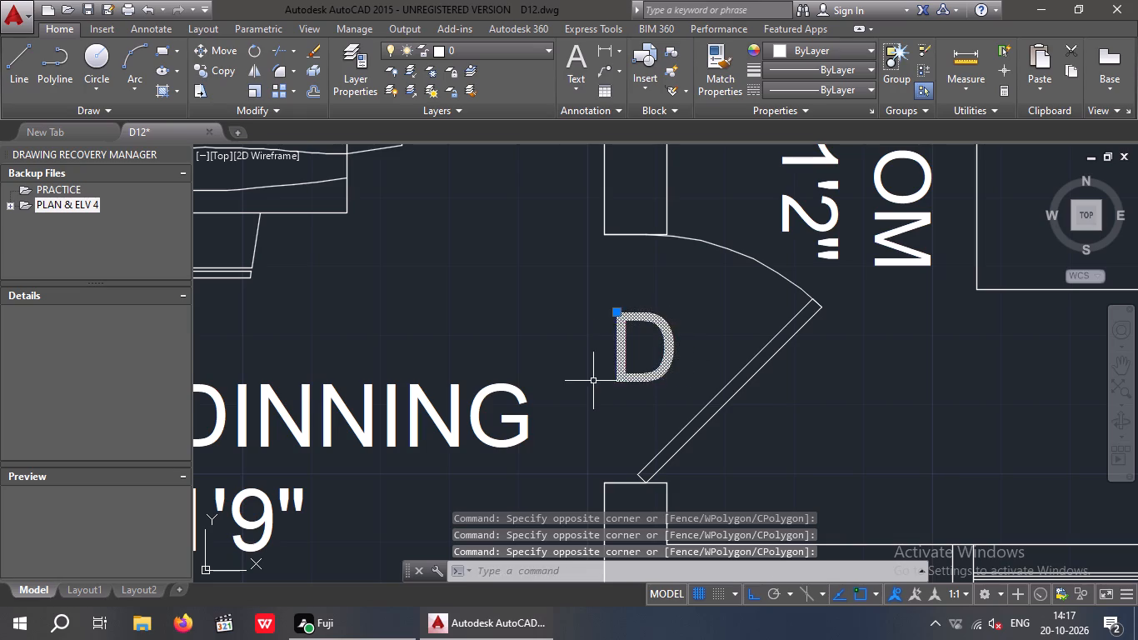
pyautogui.scroll(-4, 601, 365)
pyautogui.scroll(5, 567, 242)
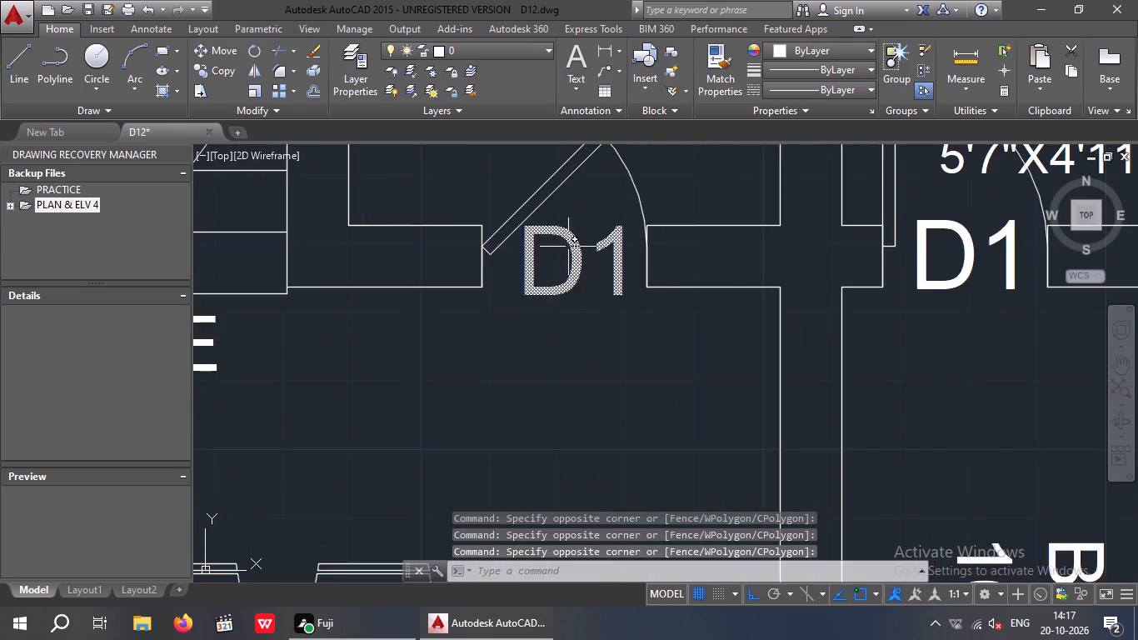
pyautogui.scroll(2, 568, 247)
pyautogui.moveTo(608, 437); pyautogui.dragTo(562, 402)
pyautogui.click(546, 371)
pyautogui.scroll(-4, 551, 360)
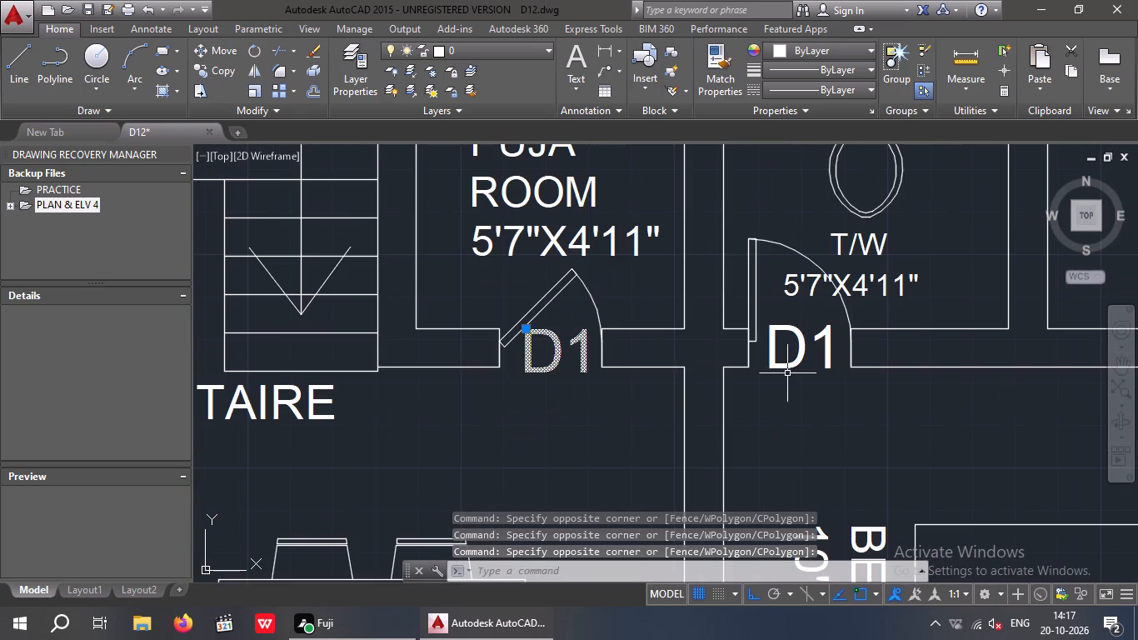
pyautogui.scroll(2, 816, 387)
pyautogui.moveTo(816, 387); pyautogui.dragTo(782, 364)
pyautogui.click(747, 305)
pyautogui.scroll(-4, 751, 302)
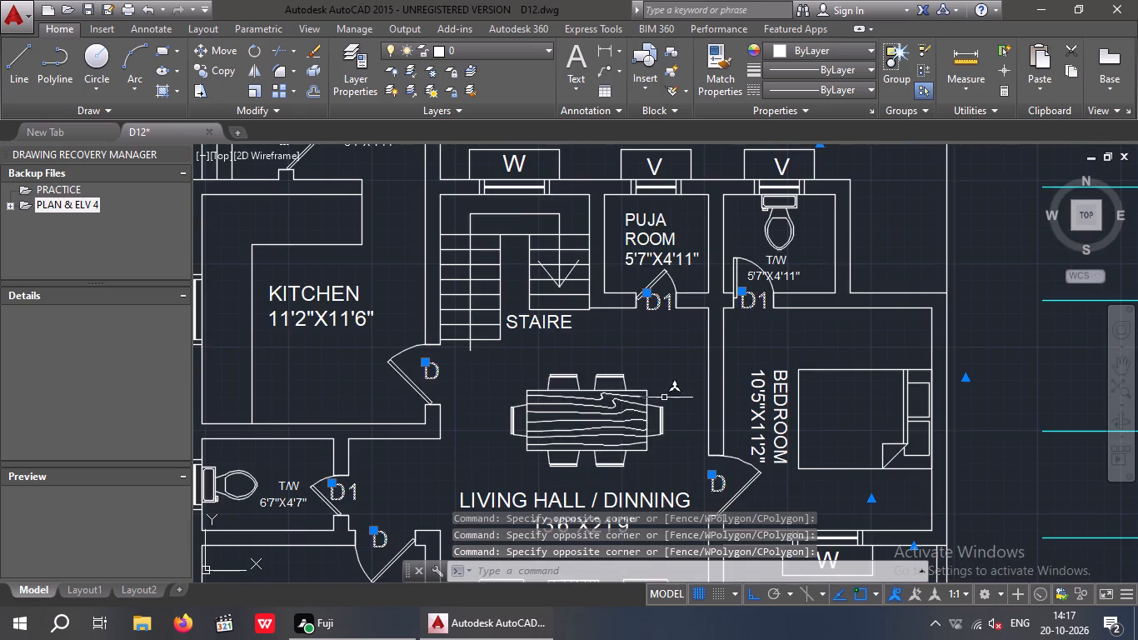
pyautogui.scroll(-1, 643, 384)
pyautogui.moveTo(621, 464); pyautogui.dragTo(620, 322, button='middle')
pyautogui.scroll(-2, 620, 315)
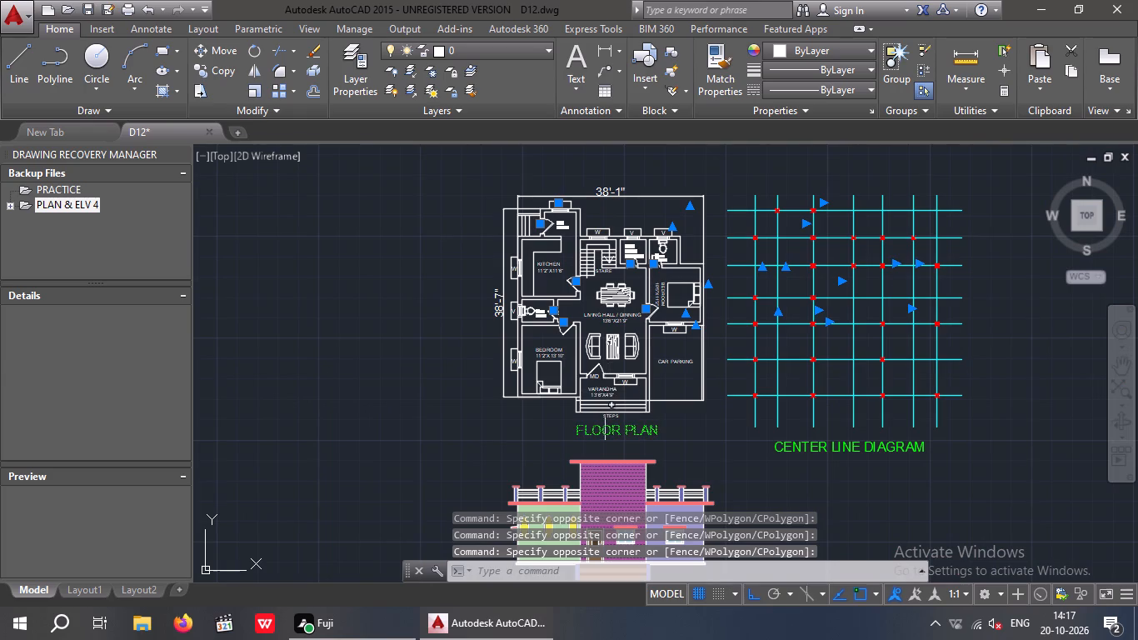
pyautogui.scroll(6, 599, 382)
pyautogui.moveTo(582, 378); pyautogui.dragTo(574, 378)
pyautogui.click(531, 284)
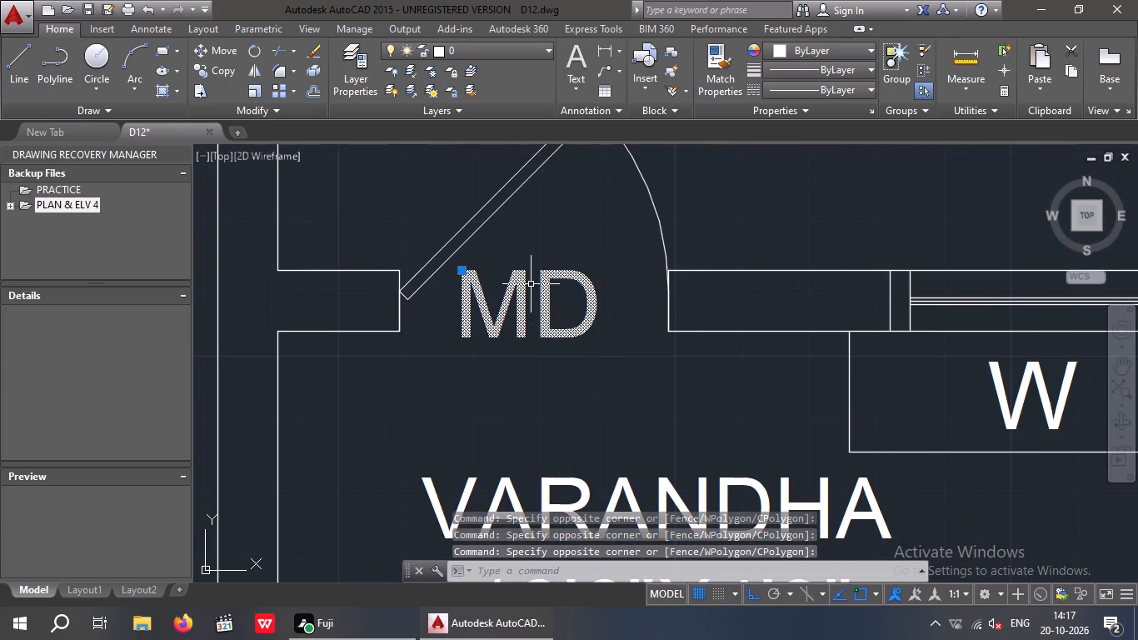
pyautogui.scroll(-4, 533, 292)
pyautogui.moveTo(372, 464); pyautogui.dragTo(360, 526, button='middle')
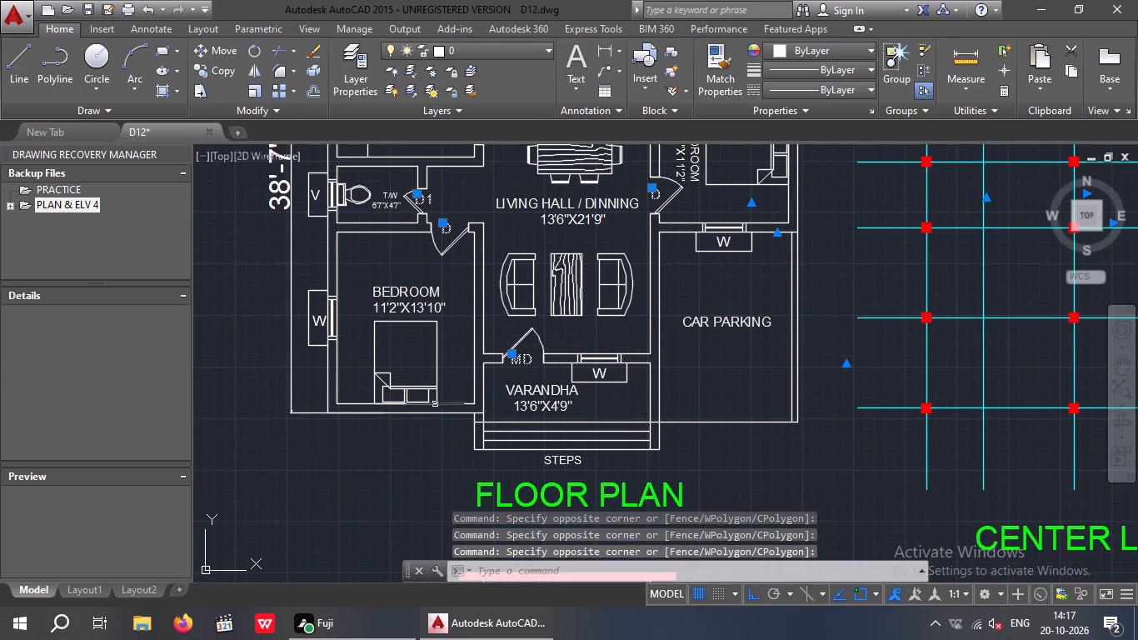
pyautogui.moveTo(443, 347); pyautogui.dragTo(399, 437, button='middle')
pyautogui.click(815, 48)
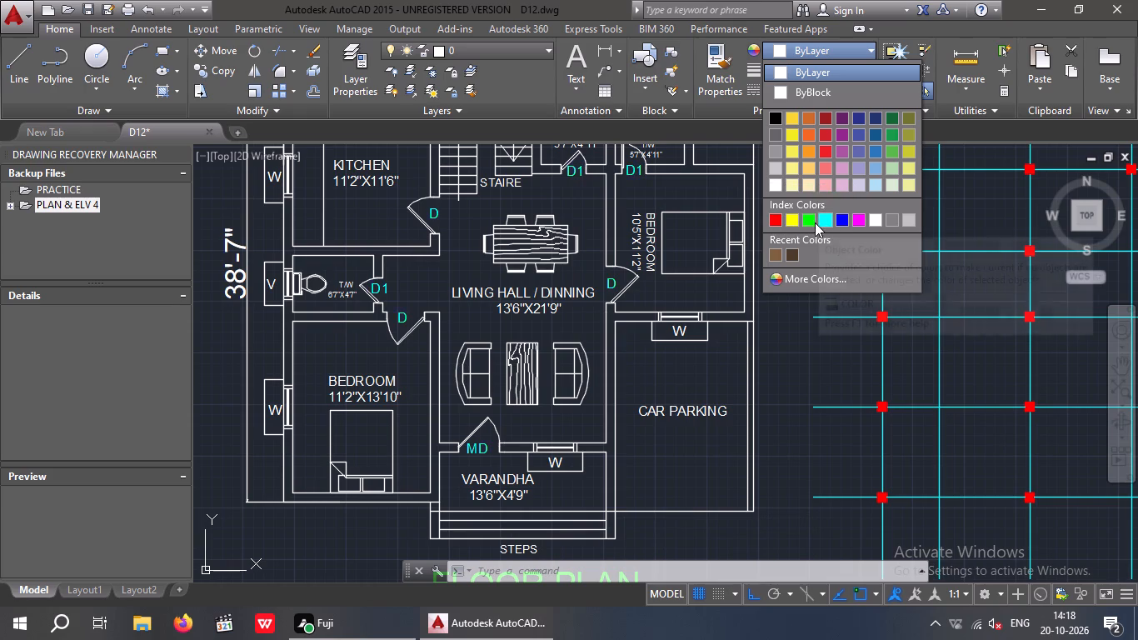
pyautogui.click(810, 222)
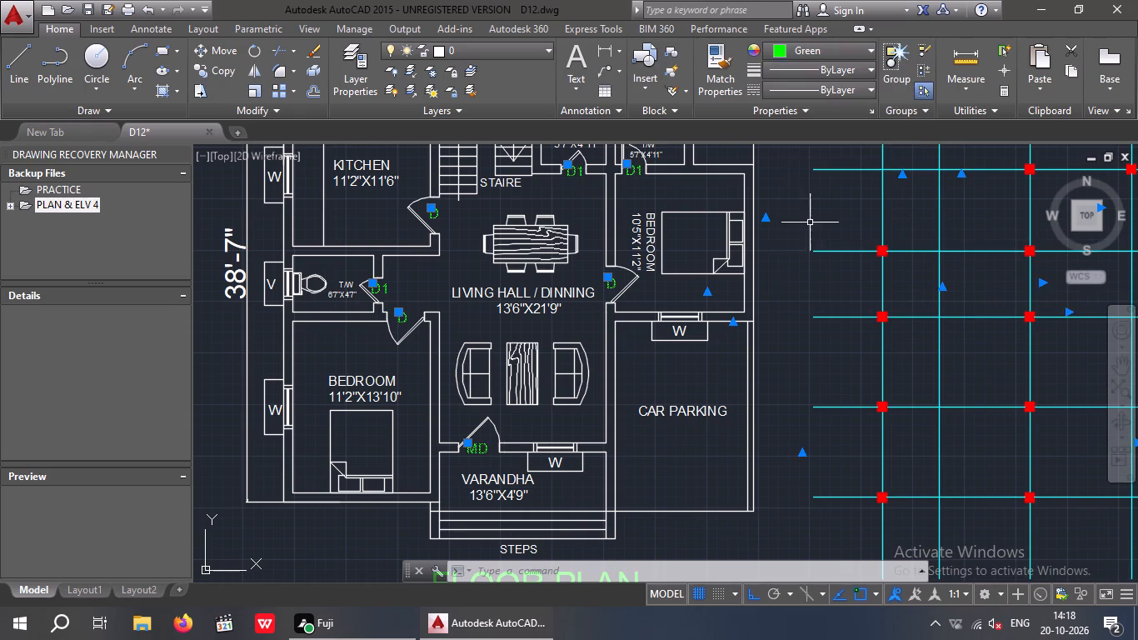
pyautogui.press('Escape')
# Set the colour of all W window labels and V ventilator labels around the floor plan to Magenta.
pyautogui.moveTo(507, 325); pyautogui.dragTo(510, 376, button='middle')
pyautogui.scroll(-1, 546, 293)
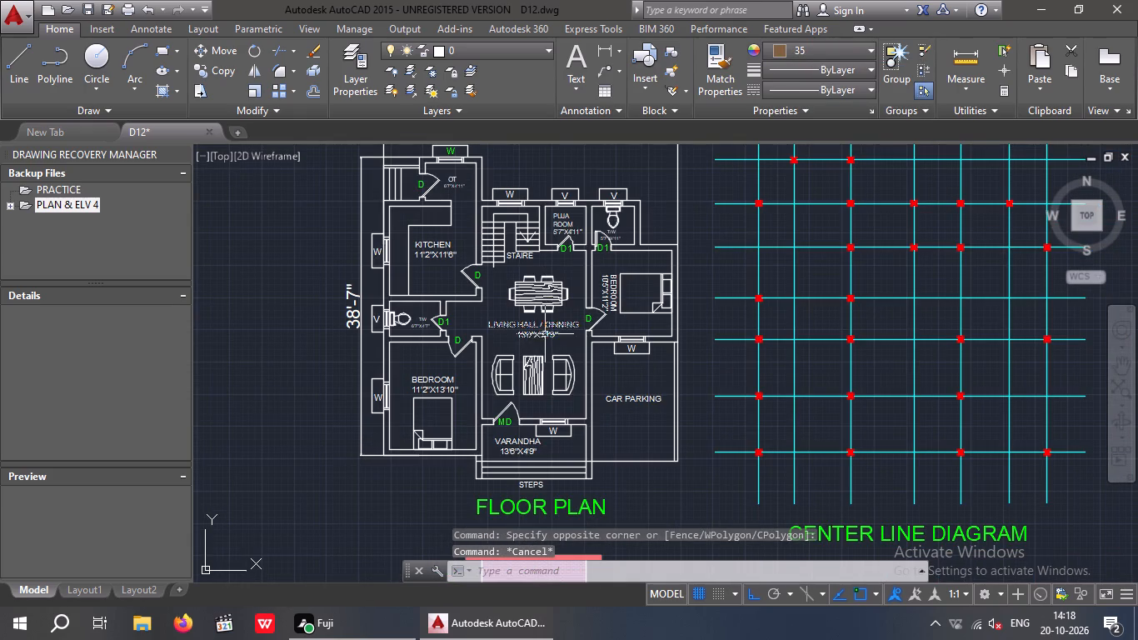
pyautogui.scroll(3, 511, 186)
pyautogui.scroll(-2, 503, 212)
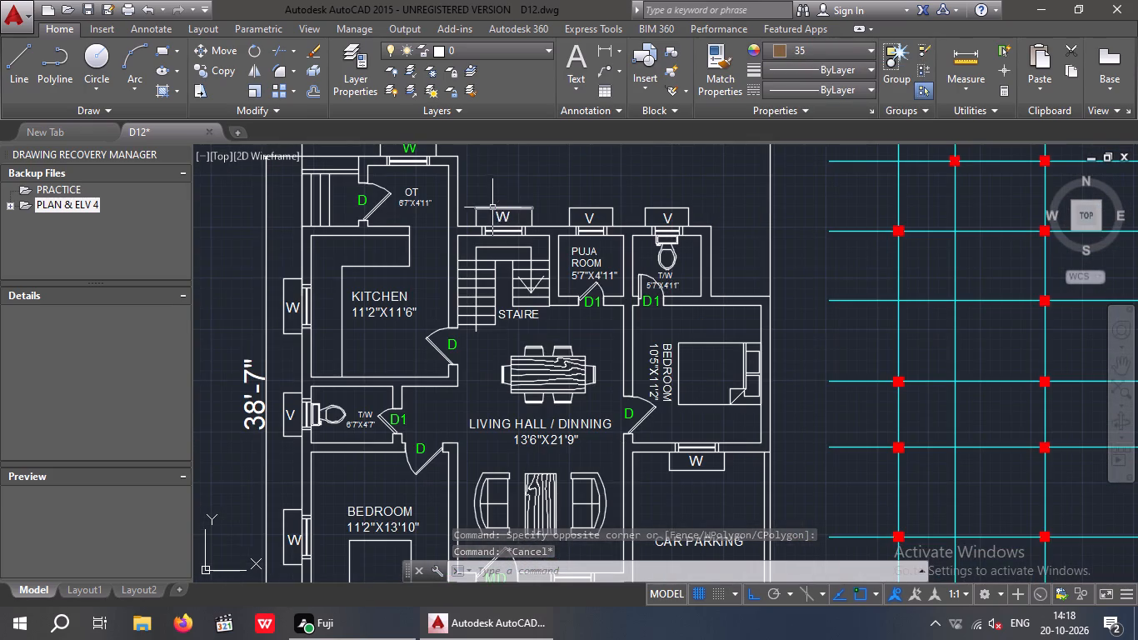
pyautogui.moveTo(505, 234); pyautogui.dragTo(530, 308, button='middle')
pyautogui.scroll(2, 423, 219)
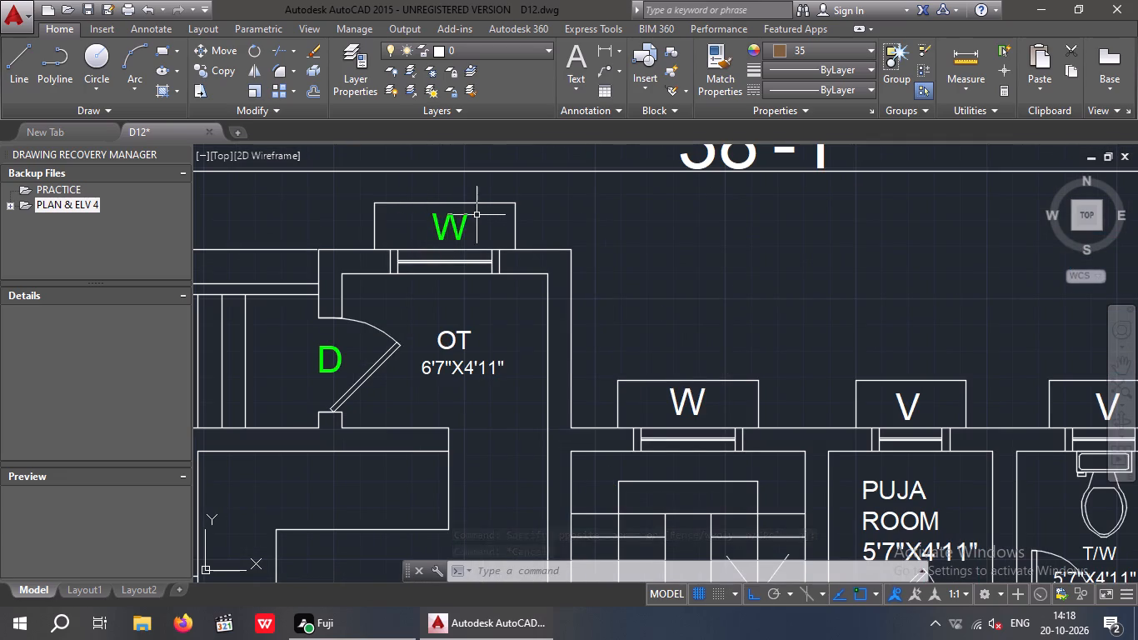
pyautogui.moveTo(477, 215); pyautogui.dragTo(466, 224)
pyautogui.click(454, 222)
pyautogui.scroll(-2, 465, 210)
pyautogui.scroll(3, 554, 292)
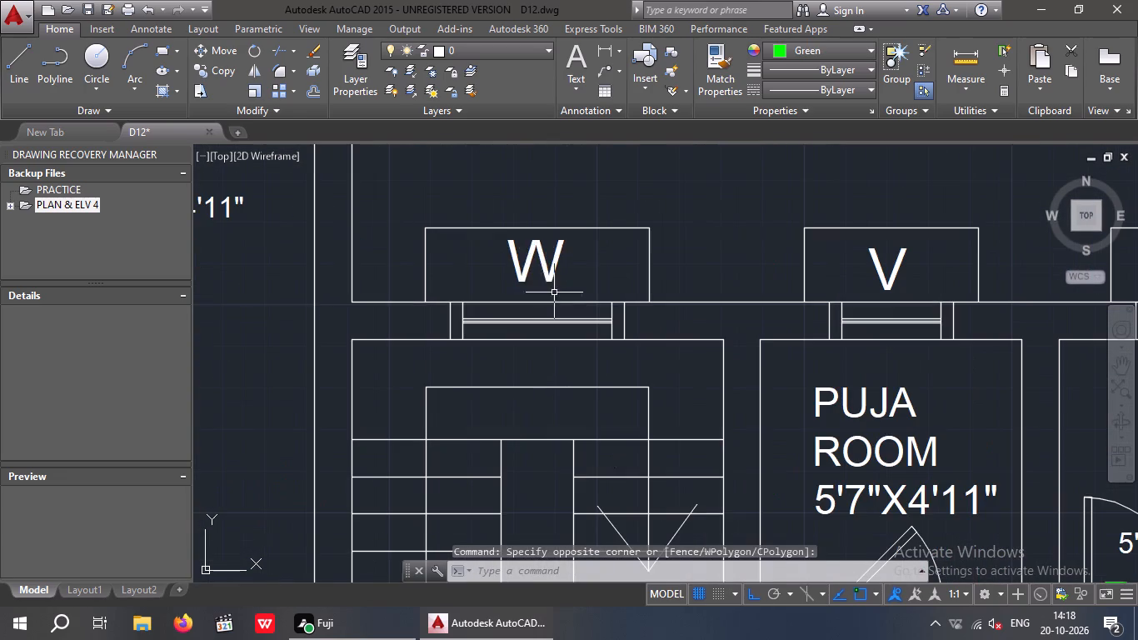
pyautogui.moveTo(567, 254); pyautogui.dragTo(526, 274)
pyautogui.click(521, 274)
pyautogui.scroll(-2, 537, 253)
pyautogui.scroll(2, 699, 256)
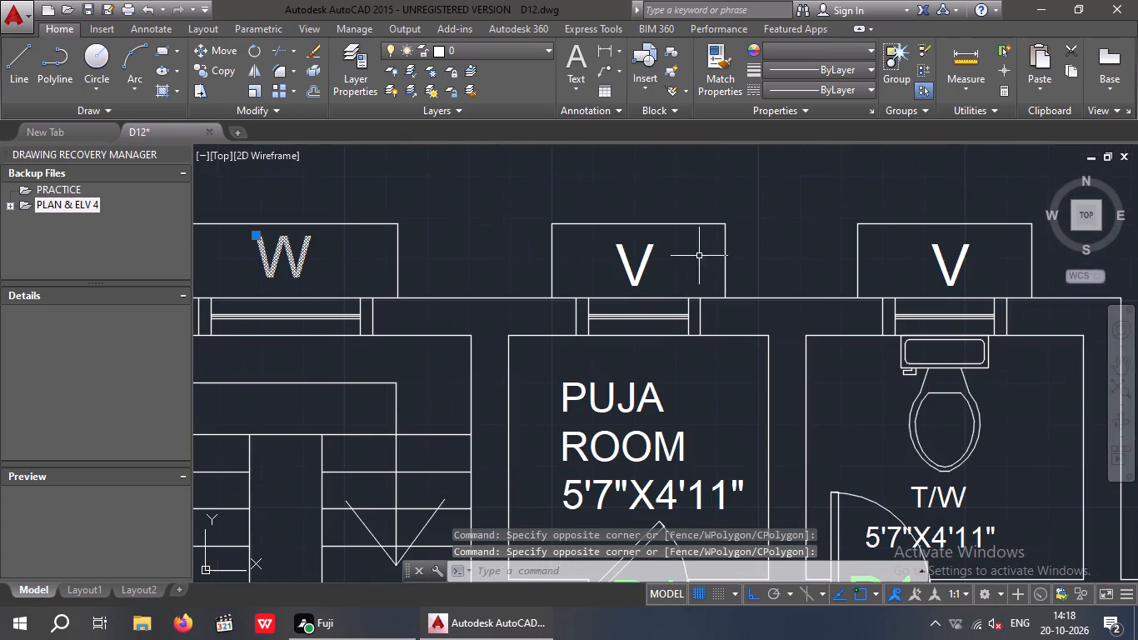
pyautogui.moveTo(674, 245); pyautogui.dragTo(638, 262)
pyautogui.click(617, 266)
pyautogui.scroll(-2, 636, 245)
pyautogui.scroll(2, 781, 250)
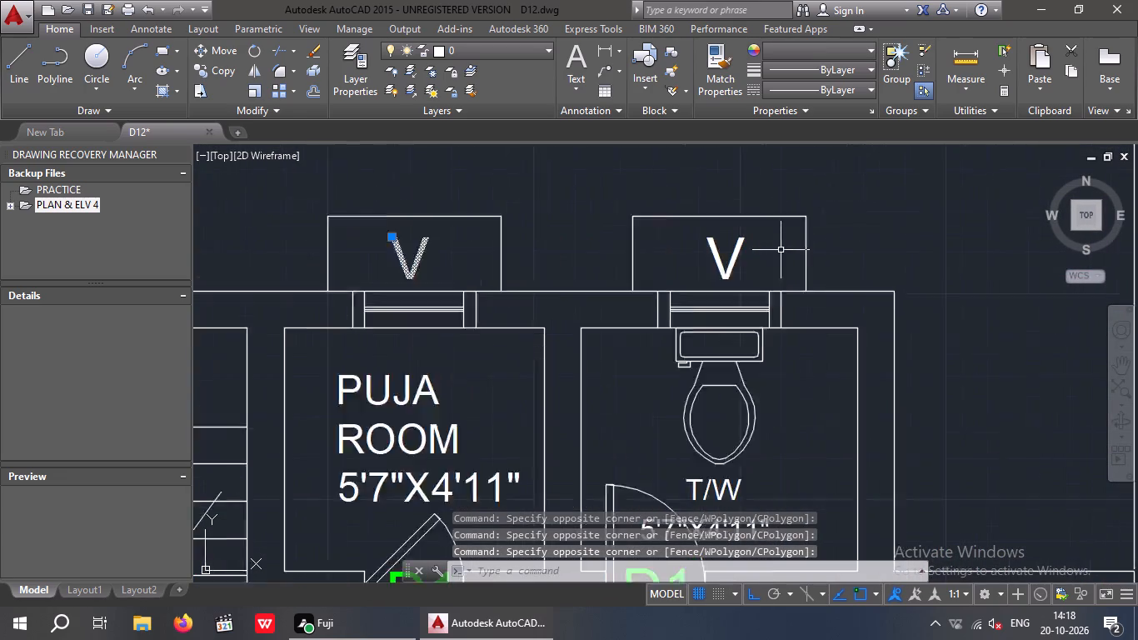
pyautogui.scroll(1, 781, 250)
pyautogui.moveTo(758, 235); pyautogui.dragTo(671, 270)
pyautogui.click(667, 271)
pyautogui.scroll(-4, 699, 235)
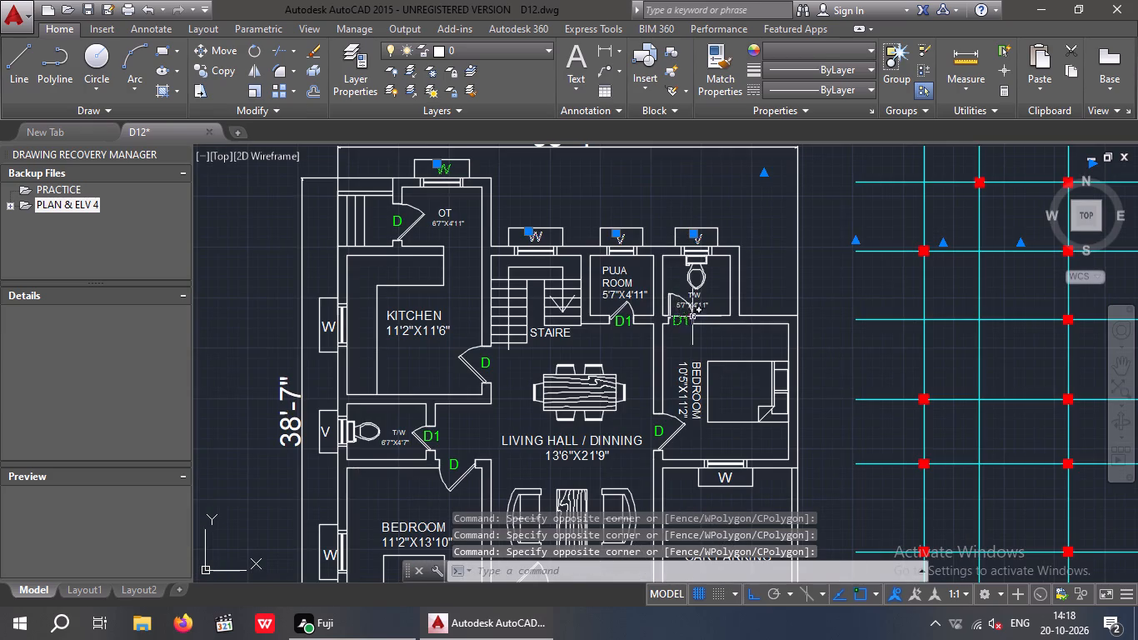
pyautogui.scroll(-2, 718, 332)
pyautogui.scroll(6, 717, 396)
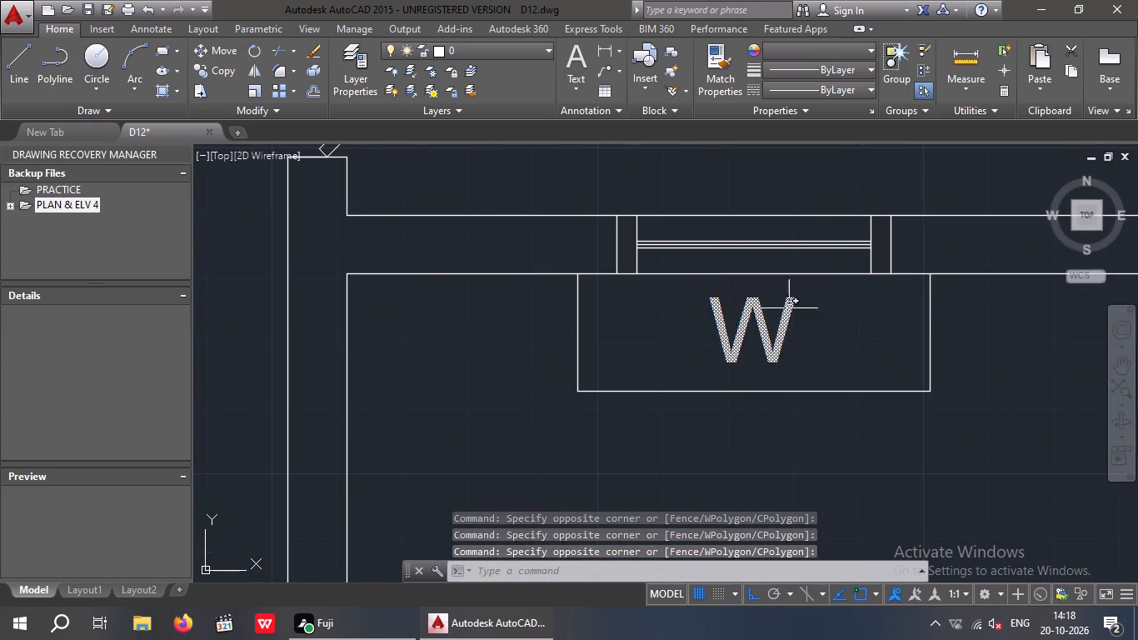
pyautogui.moveTo(789, 317); pyautogui.dragTo(736, 336)
pyautogui.scroll(-3, 713, 333)
pyautogui.moveTo(649, 362); pyautogui.dragTo(661, 357, button='middle')
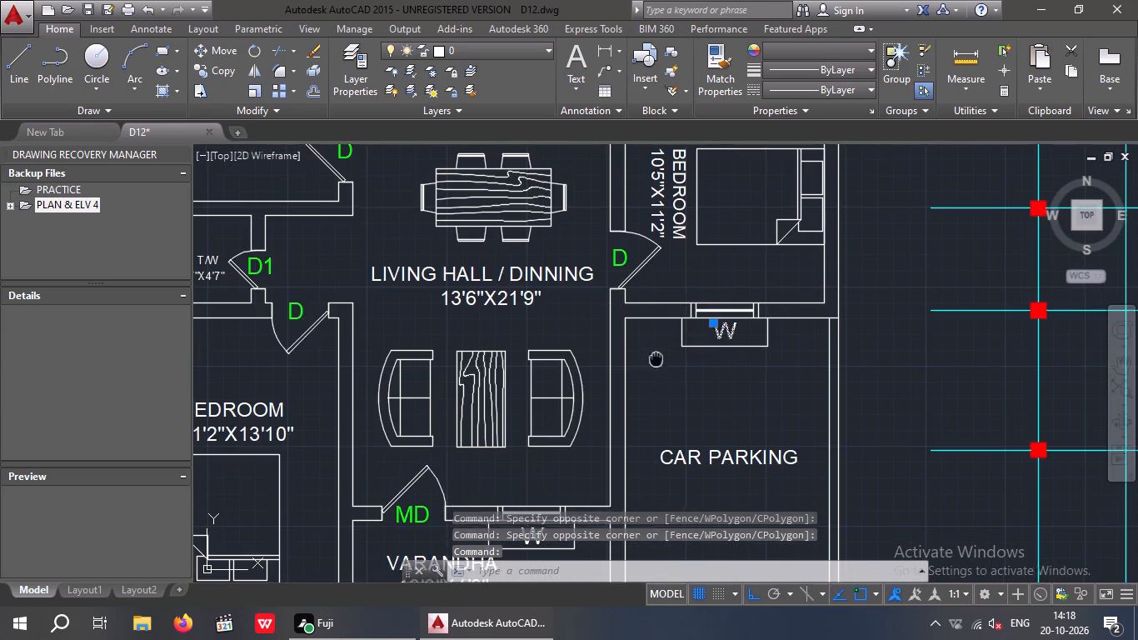
pyautogui.moveTo(661, 357); pyautogui.dragTo(732, 263, button='middle')
pyautogui.scroll(3, 613, 448)
pyautogui.moveTo(663, 399); pyautogui.dragTo(573, 433)
pyautogui.click(575, 427)
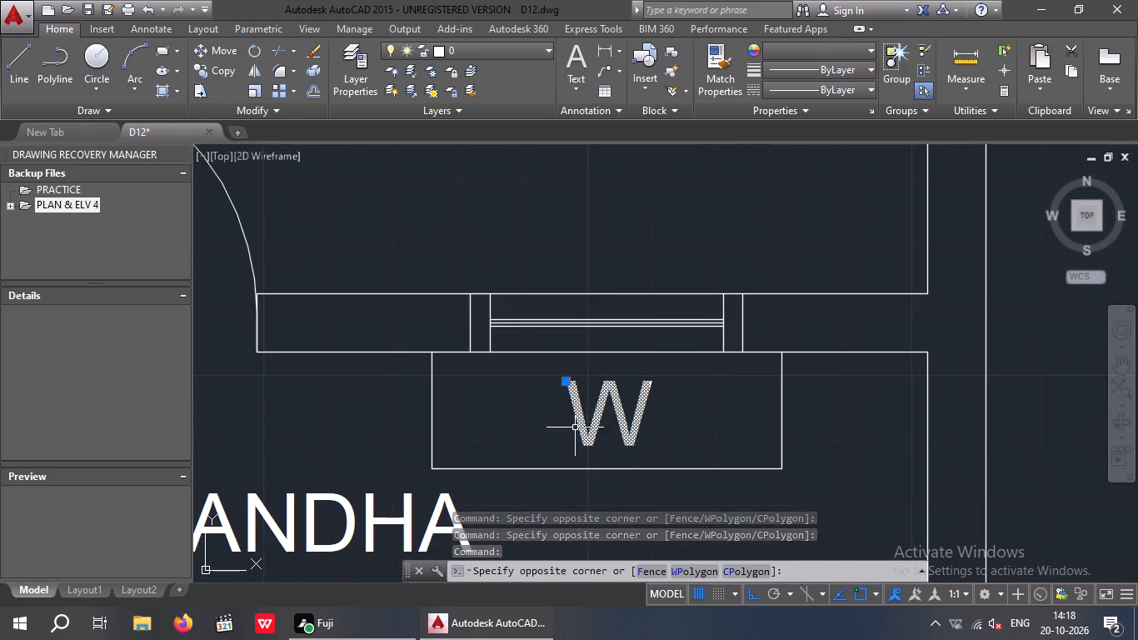
pyautogui.scroll(-5, 595, 407)
pyautogui.scroll(6, 423, 376)
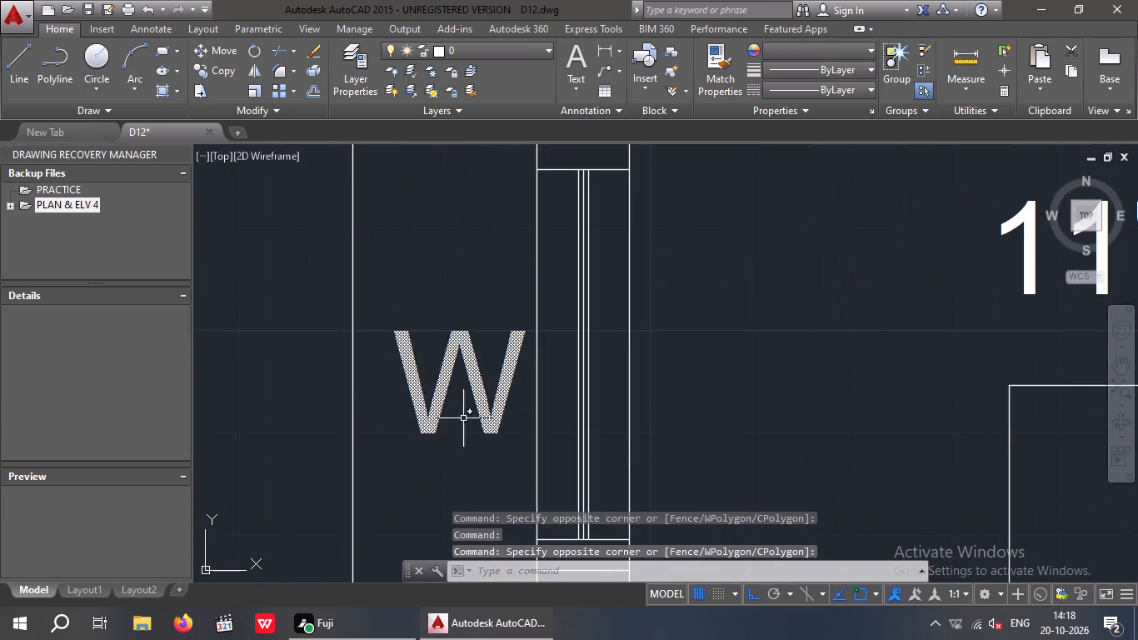
pyautogui.moveTo(457, 427); pyautogui.dragTo(427, 411)
pyautogui.click(413, 340)
pyautogui.scroll(-5, 437, 330)
pyautogui.moveTo(482, 344); pyautogui.dragTo(445, 496, button='middle')
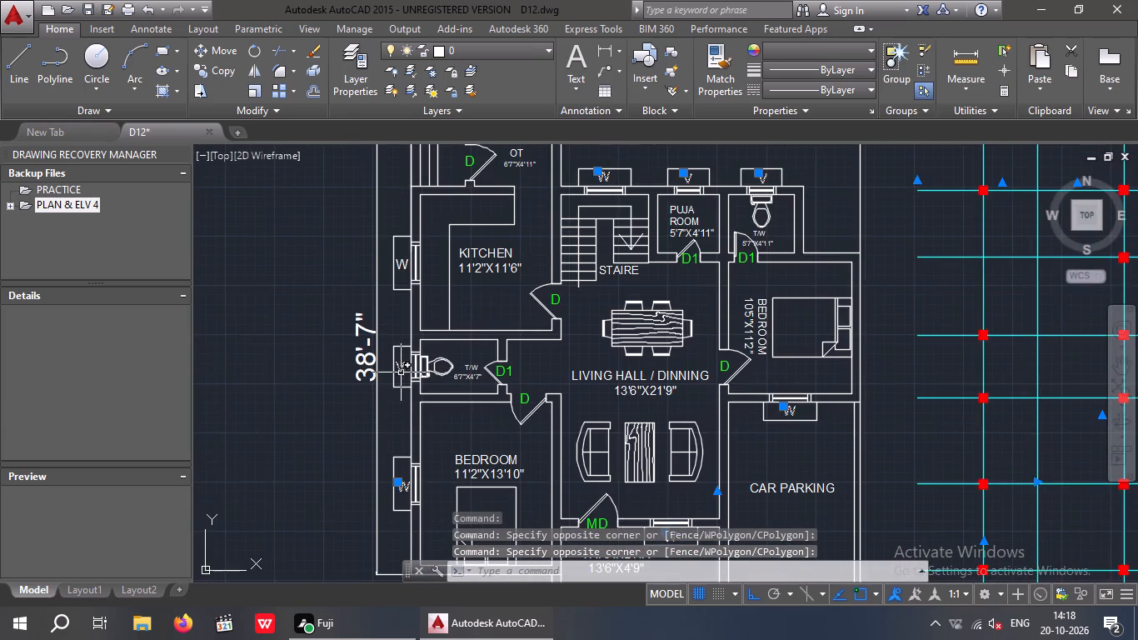
pyautogui.scroll(4, 402, 362)
pyautogui.moveTo(412, 404); pyautogui.dragTo(395, 411)
pyautogui.click(379, 342)
pyautogui.scroll(-1, 389, 342)
pyautogui.moveTo(404, 428); pyautogui.dragTo(414, 581, button='middle')
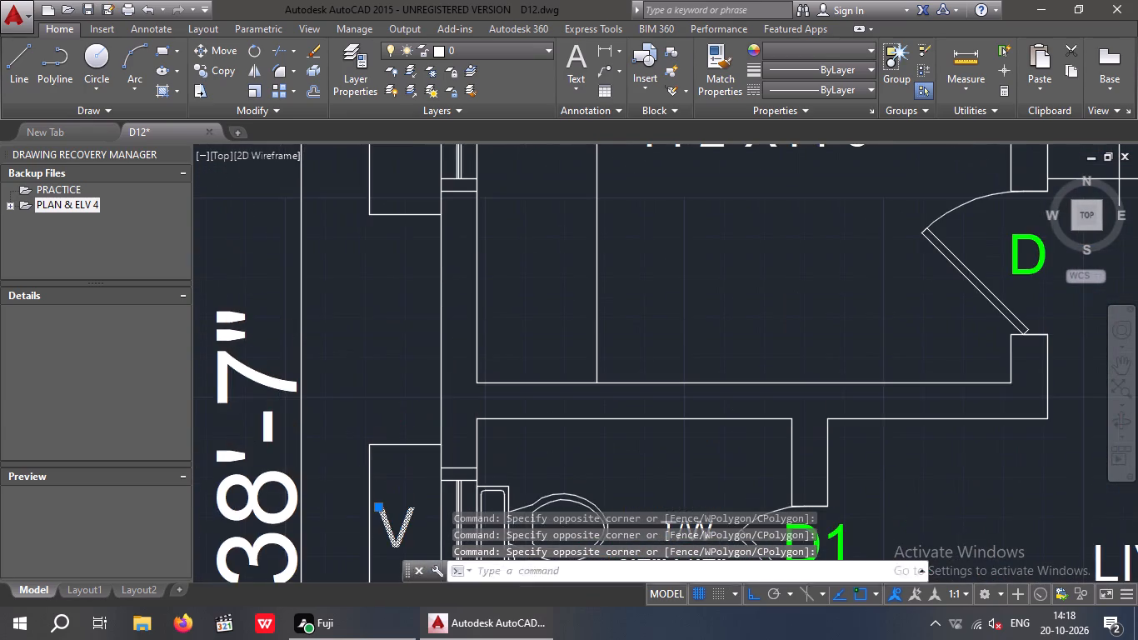
pyautogui.scroll(-1, 404, 314)
pyautogui.moveTo(404, 337); pyautogui.dragTo(413, 497, button='middle')
pyautogui.scroll(2, 421, 319)
pyautogui.moveTo(410, 417); pyautogui.dragTo(381, 388)
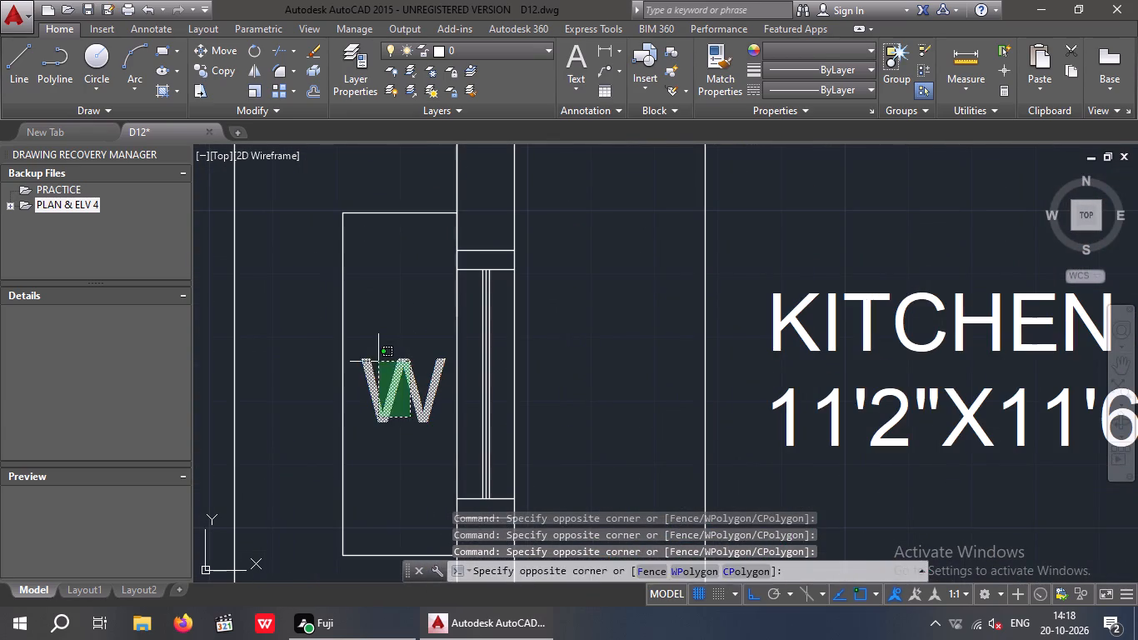
pyautogui.click(378, 362)
pyautogui.scroll(-4, 394, 352)
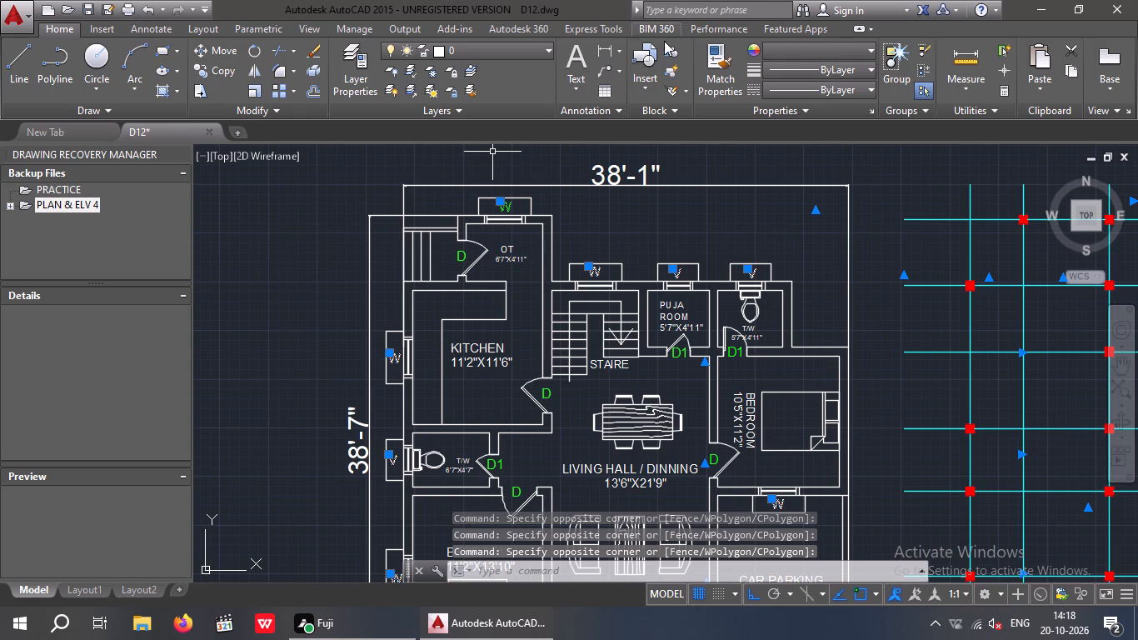
pyautogui.click(827, 43)
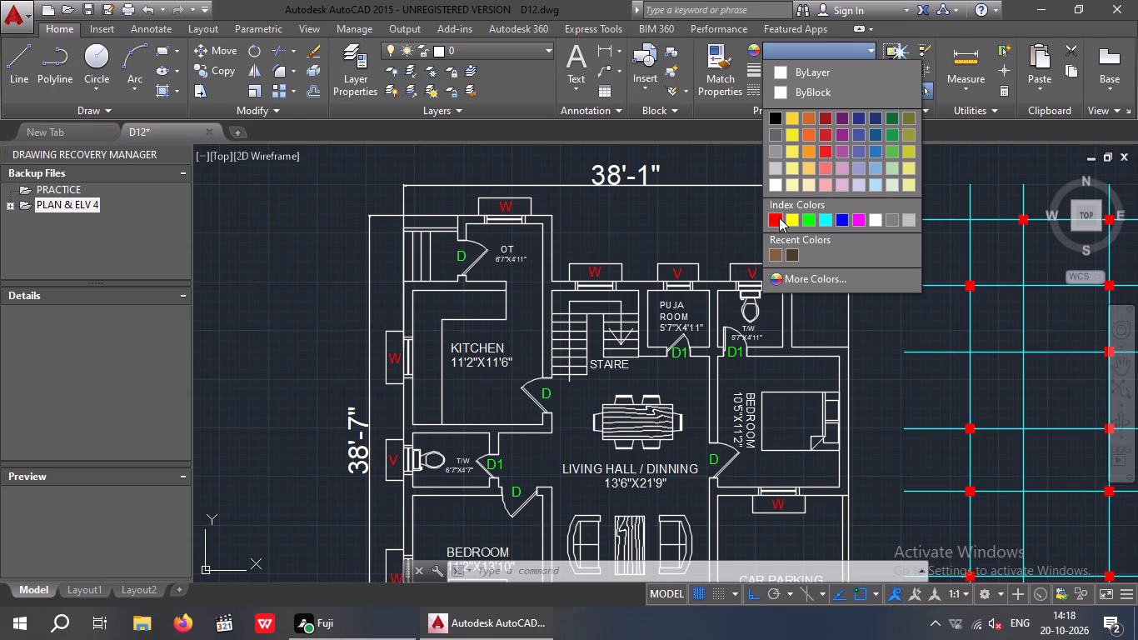
pyautogui.click(860, 213)
pyautogui.press('Escape')
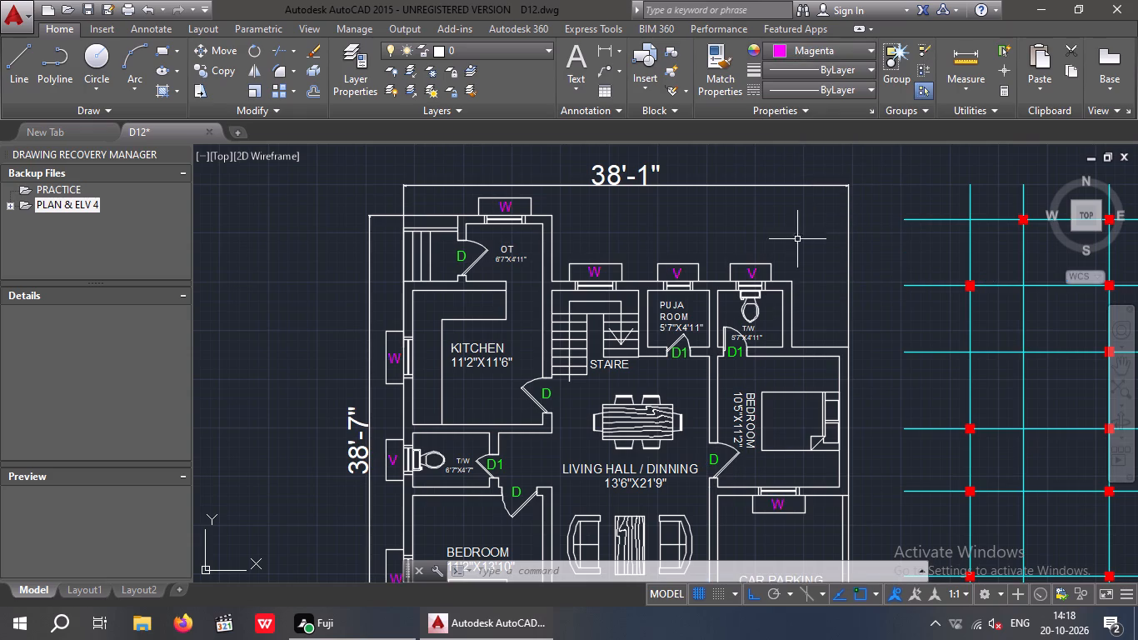
# Set the colour of all window and ventilator symbols in the floor plan's walls to orange 242,103,34.
pyautogui.scroll(-1, 594, 213)
pyautogui.moveTo(593, 213); pyautogui.dragTo(567, 167, button='middle')
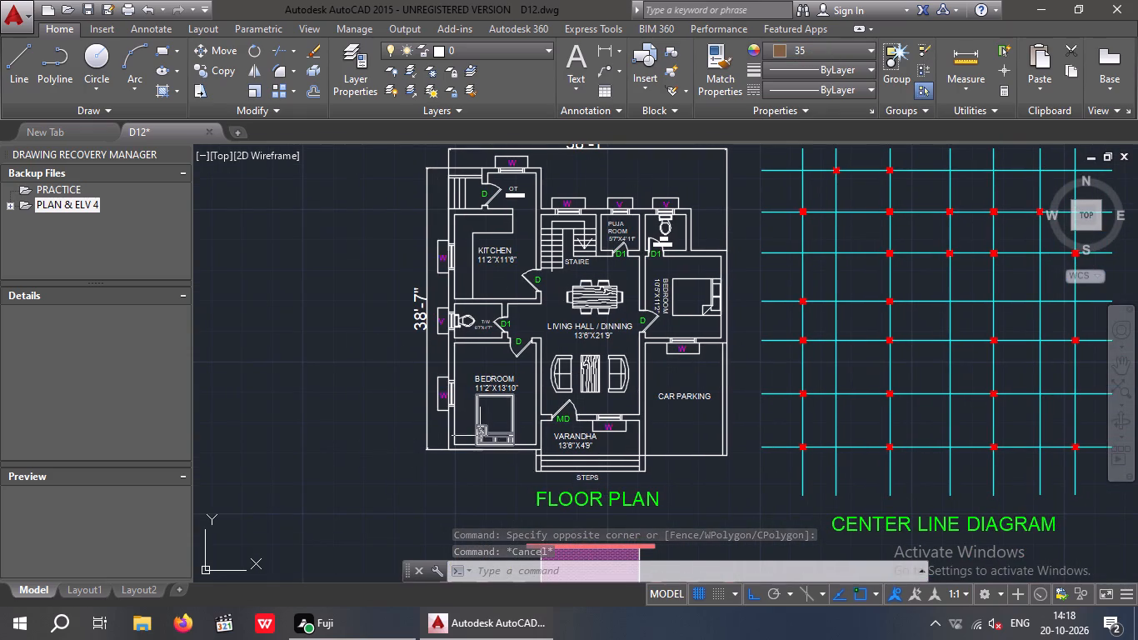
pyautogui.scroll(3, 445, 392)
pyautogui.moveTo(460, 416); pyautogui.dragTo(452, 372, button='middle')
pyautogui.scroll(2, 456, 372)
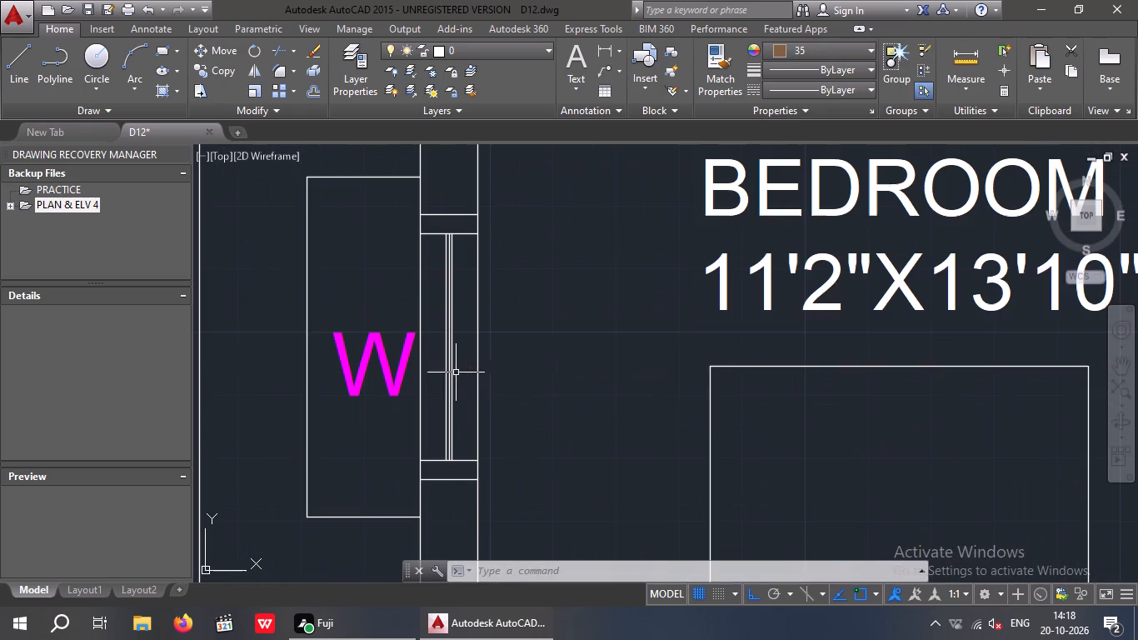
pyautogui.click(464, 489)
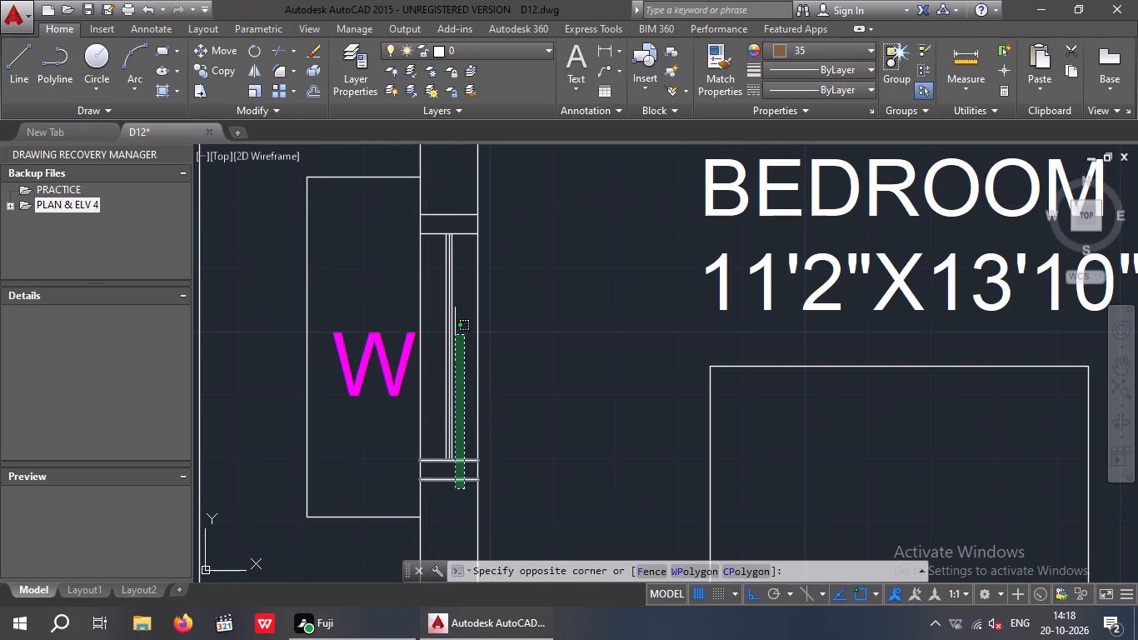
pyautogui.click(438, 189)
pyautogui.scroll(-3, 452, 257)
pyautogui.moveTo(490, 294); pyautogui.dragTo(495, 312, button='middle')
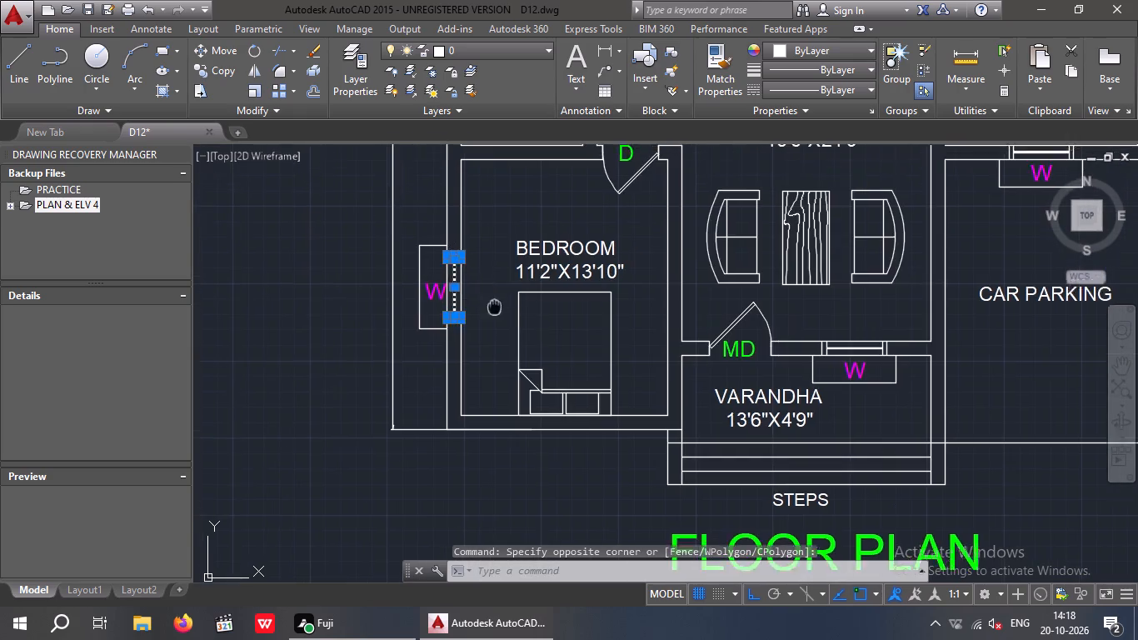
pyautogui.moveTo(495, 312); pyautogui.dragTo(466, 547, button='middle')
pyautogui.scroll(3, 425, 339)
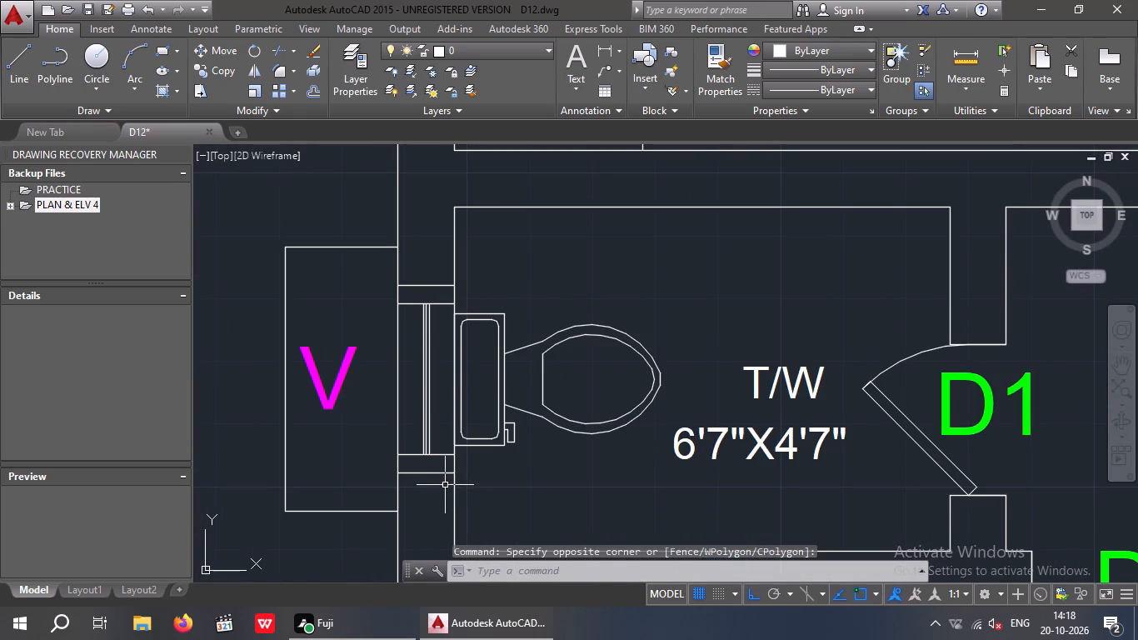
pyautogui.moveTo(445, 486); pyautogui.dragTo(433, 482)
pyautogui.click(415, 255)
pyautogui.moveTo(442, 235); pyautogui.dragTo(445, 350, button='middle')
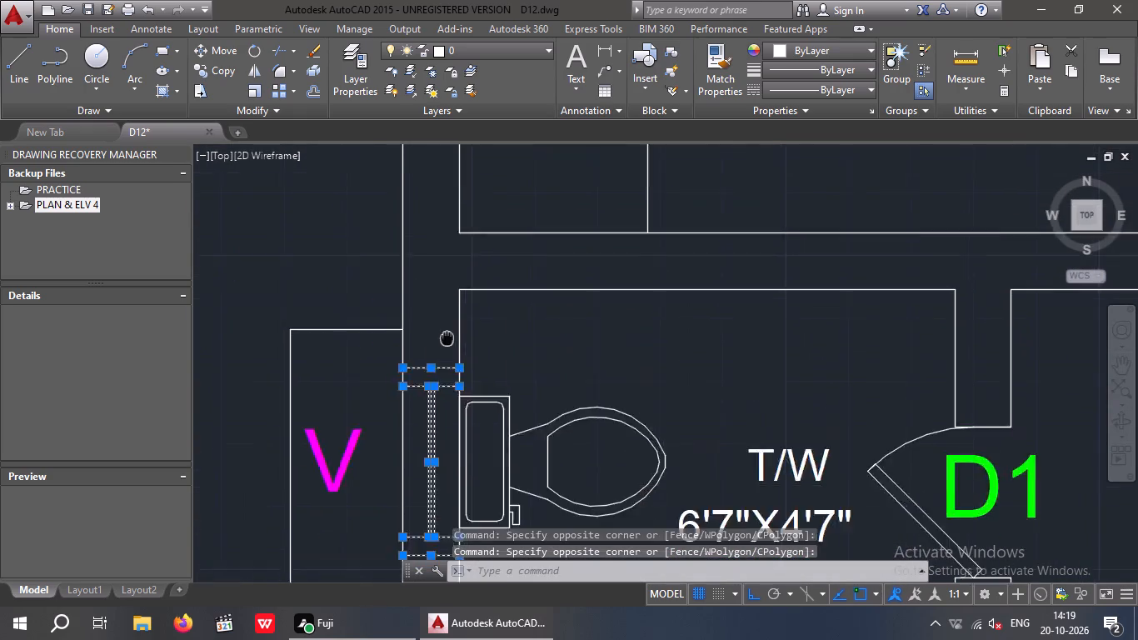
pyautogui.moveTo(445, 350); pyautogui.dragTo(407, 494, button='middle')
pyautogui.scroll(-2, 403, 337)
pyautogui.moveTo(404, 364); pyautogui.dragTo(396, 514, button='middle')
pyautogui.scroll(1, 402, 347)
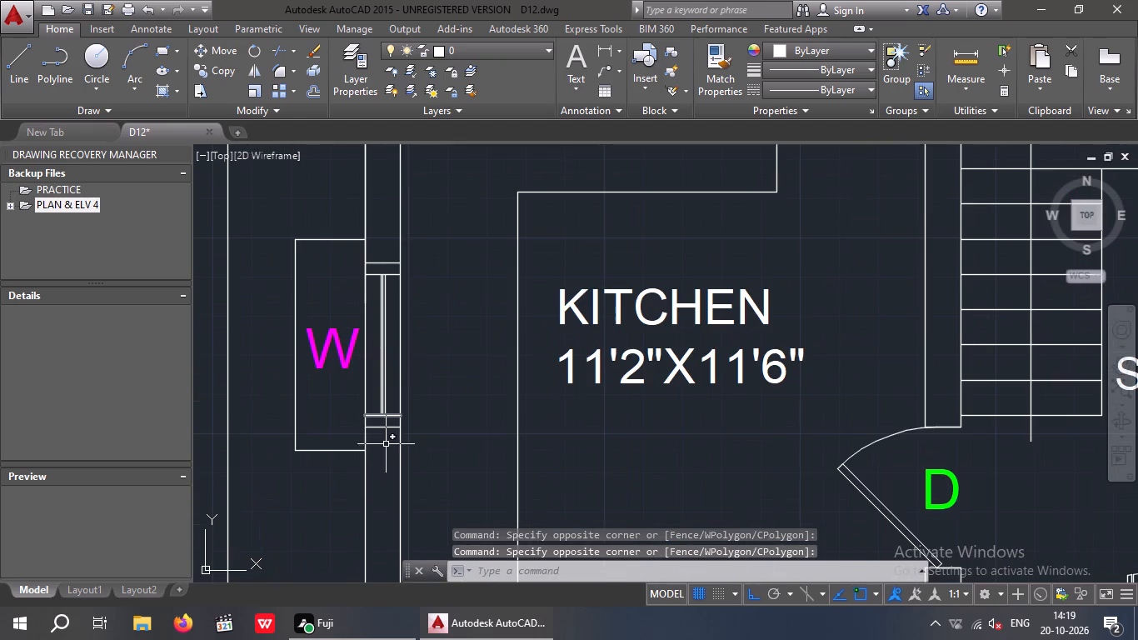
pyautogui.scroll(1, 392, 429)
pyautogui.click(392, 436)
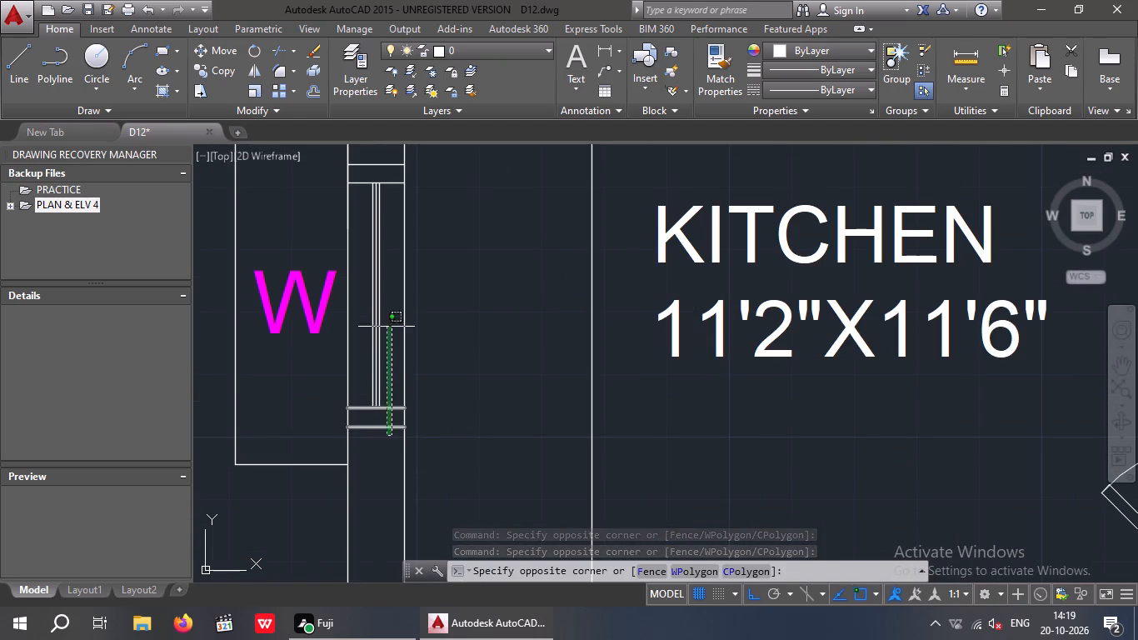
pyautogui.click(364, 158)
pyautogui.scroll(-1, 479, 301)
pyautogui.moveTo(479, 312); pyautogui.dragTo(434, 625, button='middle')
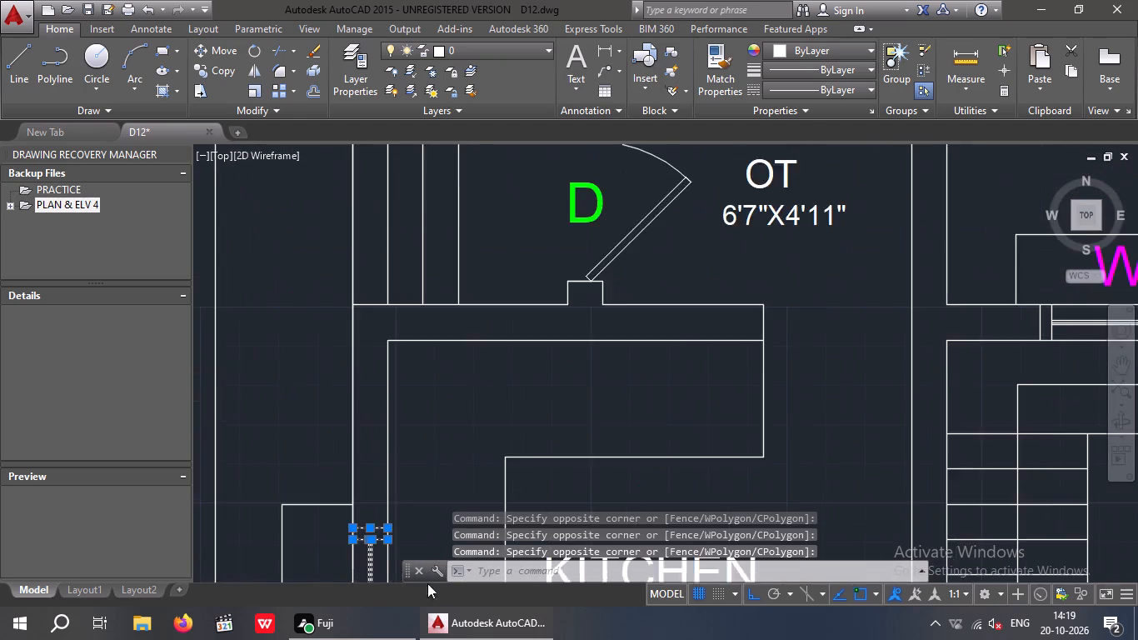
pyautogui.scroll(-2, 445, 430)
pyautogui.scroll(3, 554, 282)
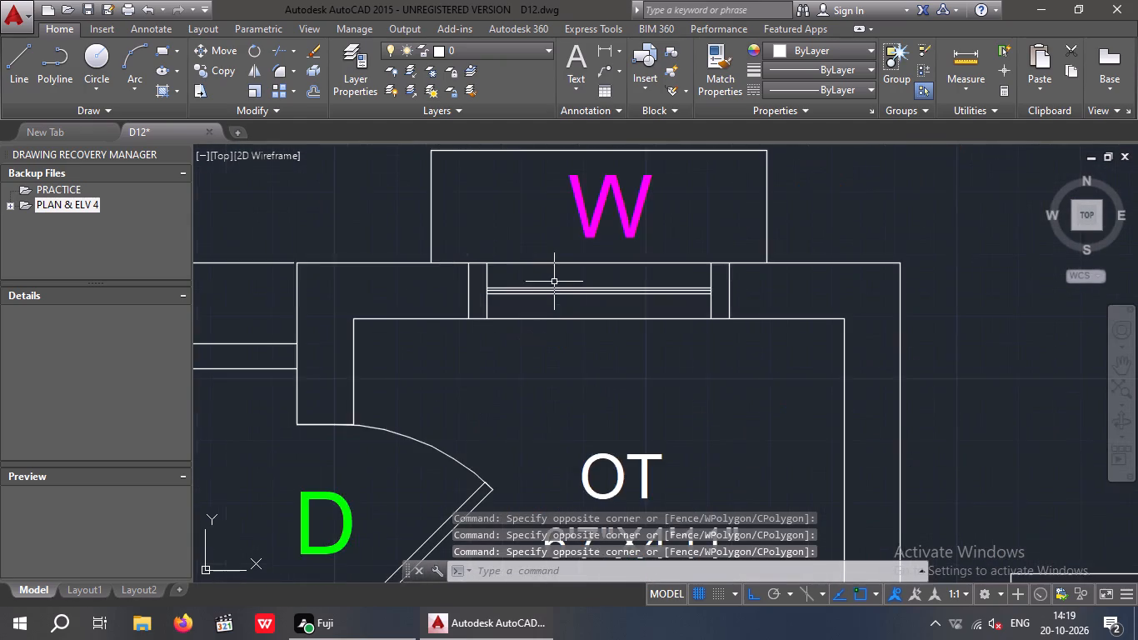
pyautogui.scroll(2, 571, 273)
pyautogui.moveTo(1004, 279); pyautogui.dragTo(989, 281)
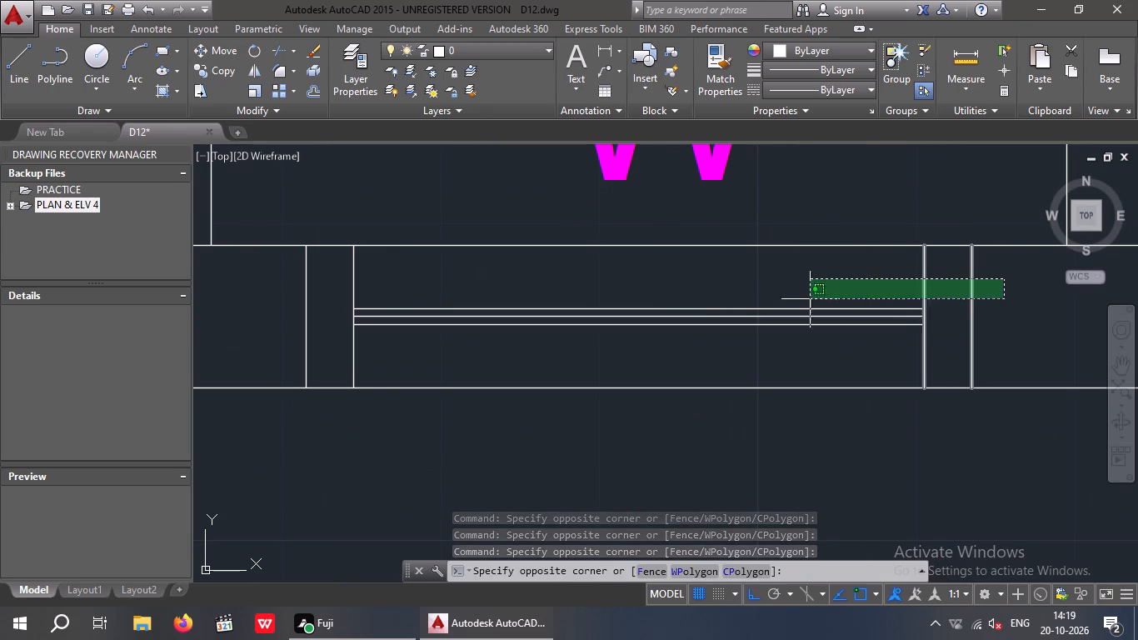
pyautogui.click(244, 342)
pyautogui.scroll(-5, 308, 310)
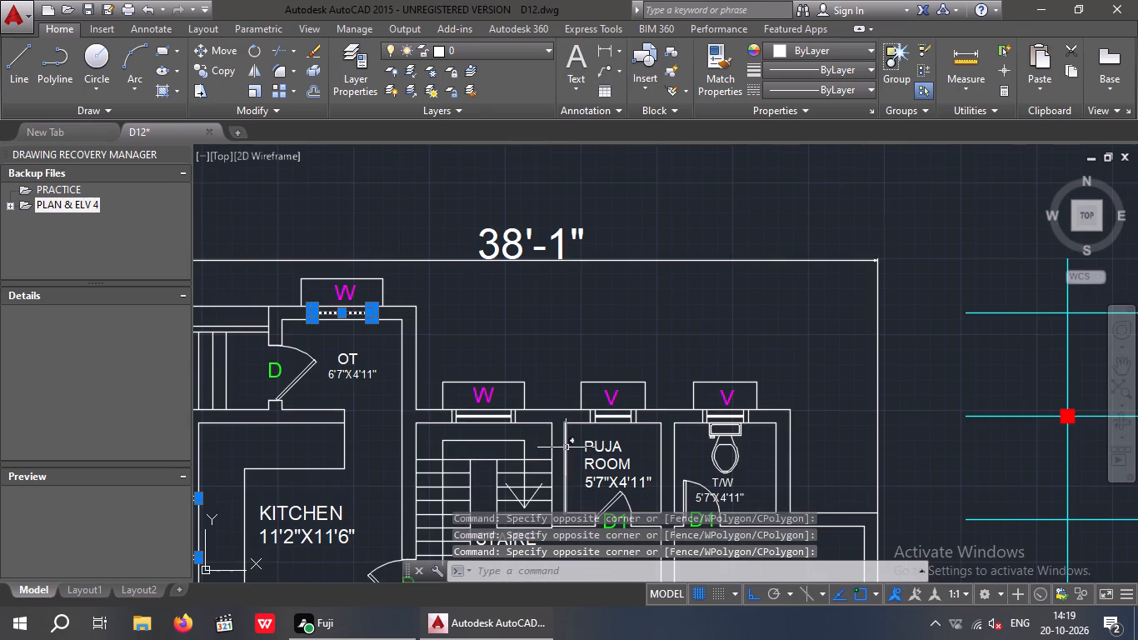
pyautogui.scroll(4, 510, 431)
pyautogui.moveTo(453, 357); pyautogui.dragTo(549, 381, button='middle')
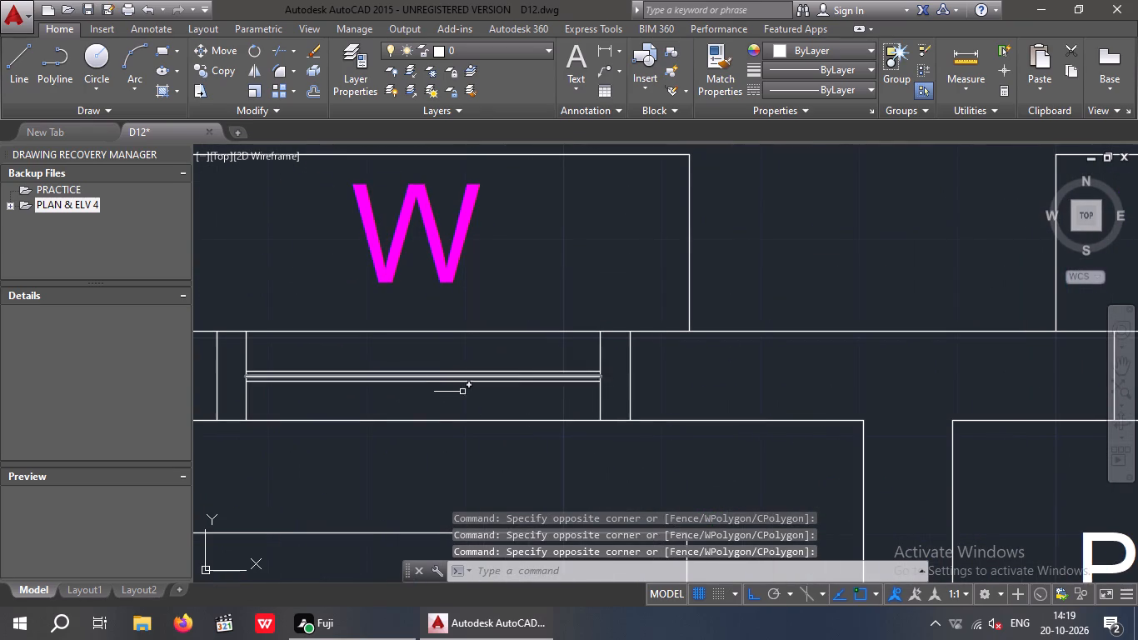
pyautogui.moveTo(653, 351); pyautogui.dragTo(614, 358)
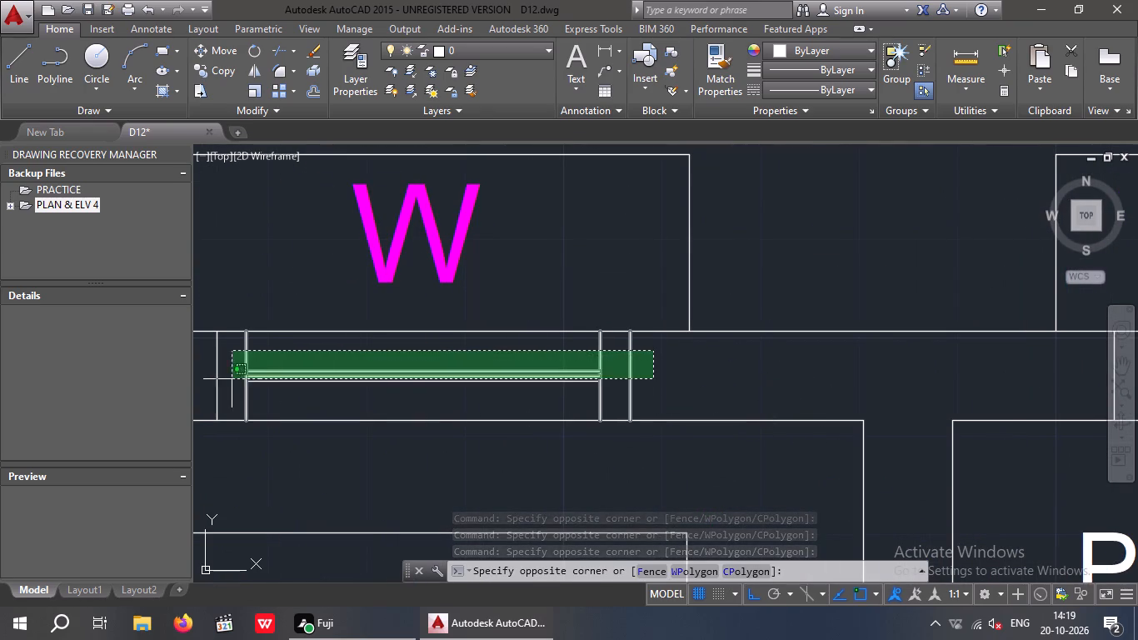
pyautogui.click(199, 396)
pyautogui.scroll(-3, 307, 353)
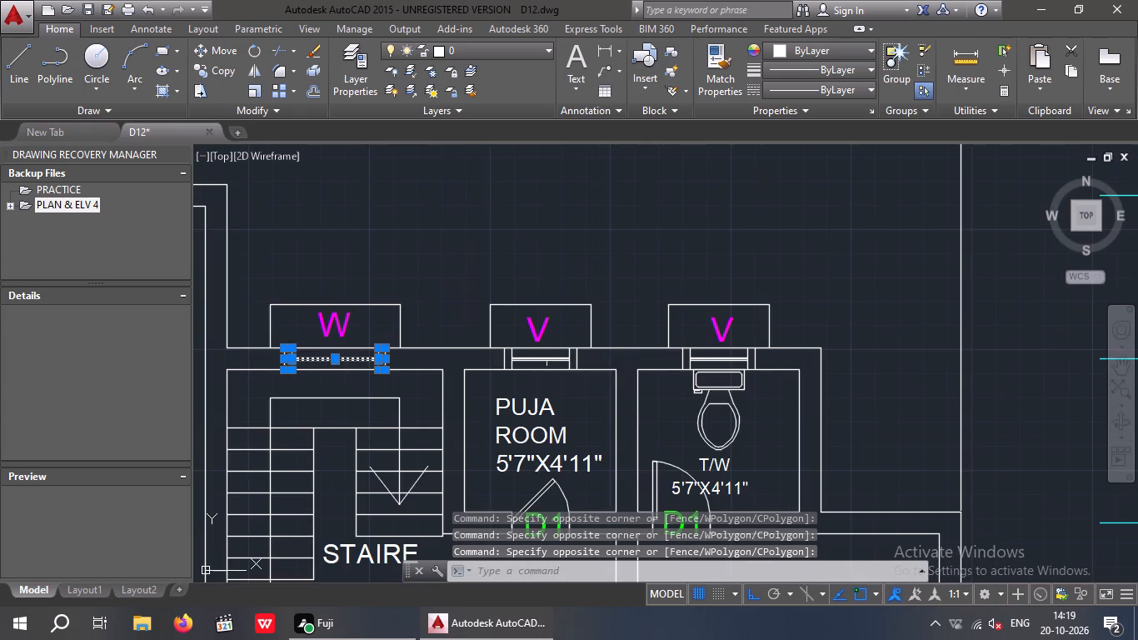
pyautogui.scroll(3, 549, 362)
pyautogui.moveTo(683, 329); pyautogui.dragTo(652, 329)
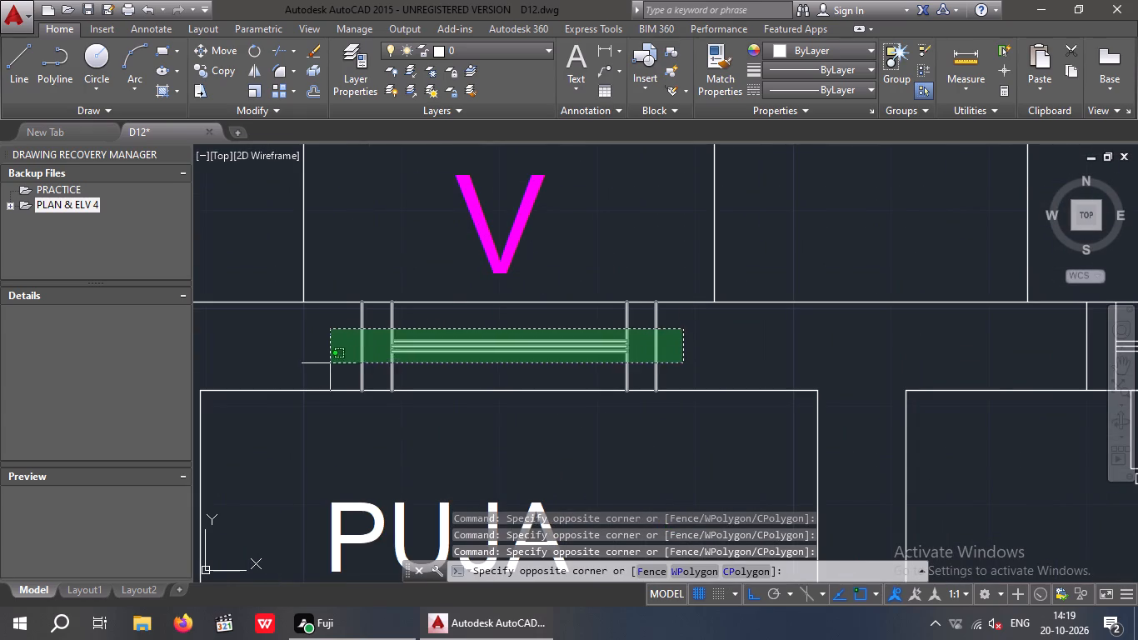
pyautogui.click(330, 363)
pyautogui.scroll(-3, 402, 337)
pyautogui.scroll(3, 616, 338)
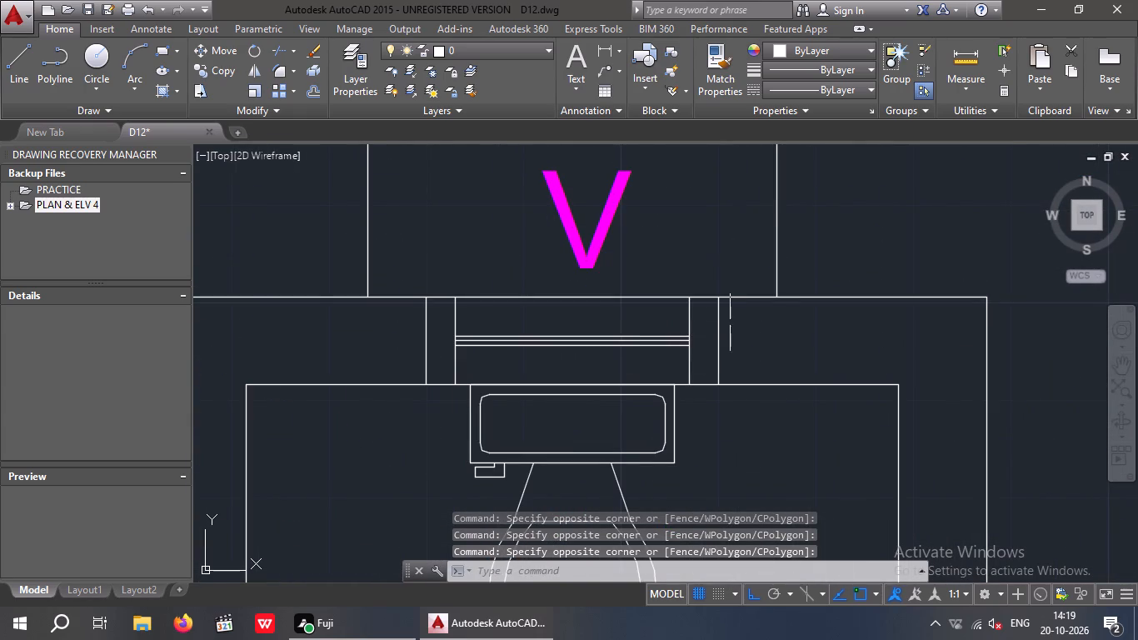
pyautogui.moveTo(737, 313); pyautogui.dragTo(691, 322)
pyautogui.click(374, 357)
pyautogui.scroll(-4, 414, 342)
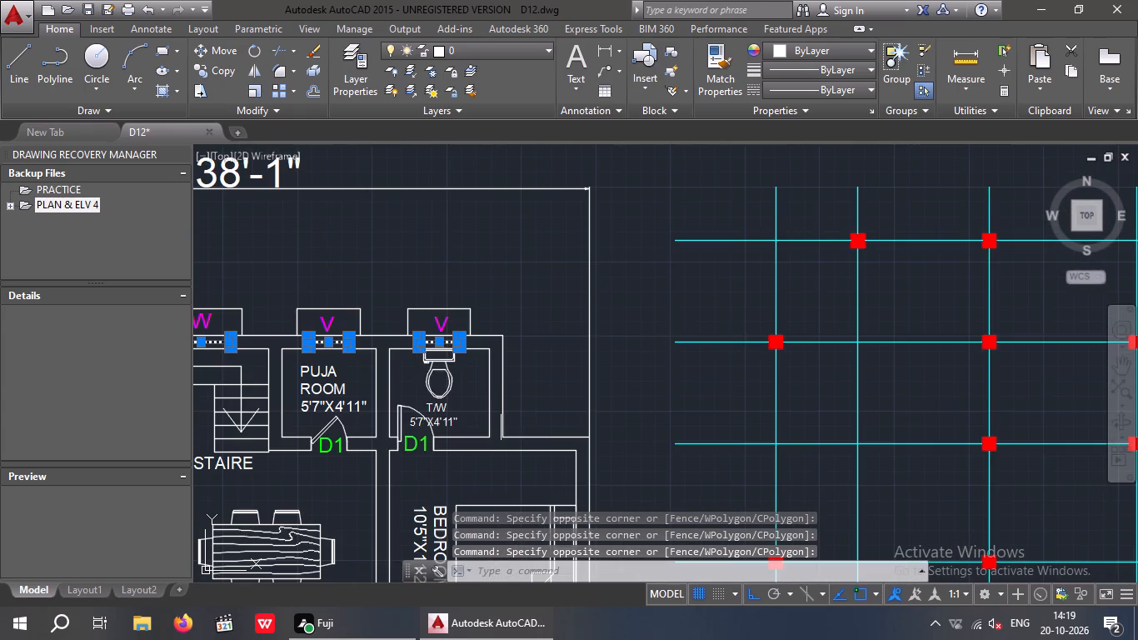
pyautogui.moveTo(517, 430); pyautogui.dragTo(557, 290, button='middle')
pyautogui.scroll(-2, 557, 289)
pyautogui.scroll(3, 537, 378)
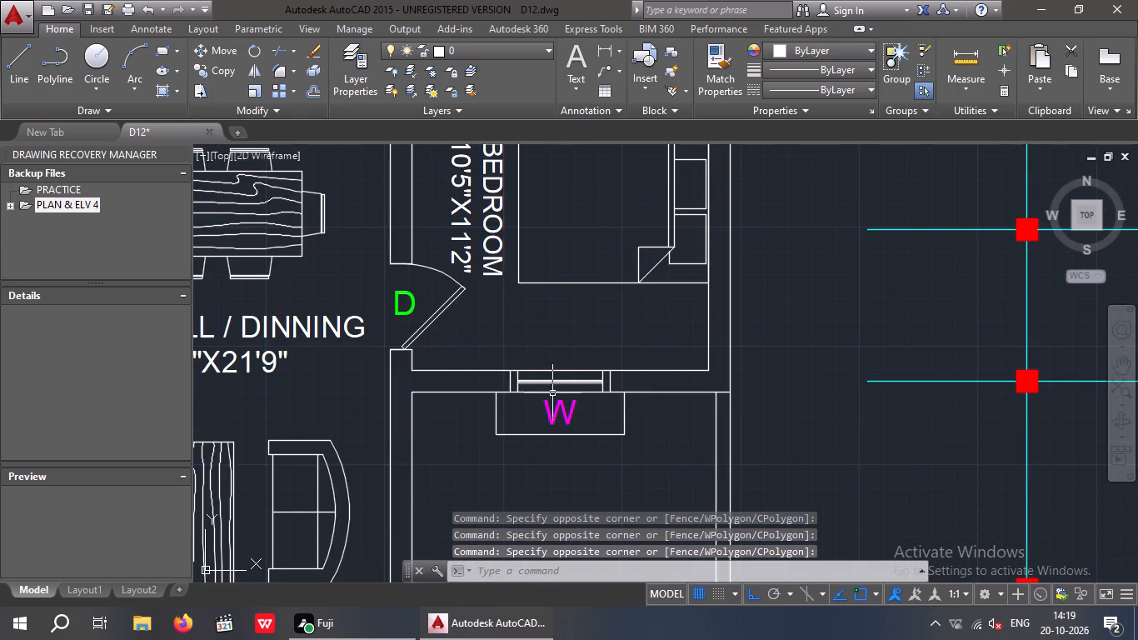
pyautogui.scroll(2, 550, 394)
pyautogui.scroll(1, 706, 359)
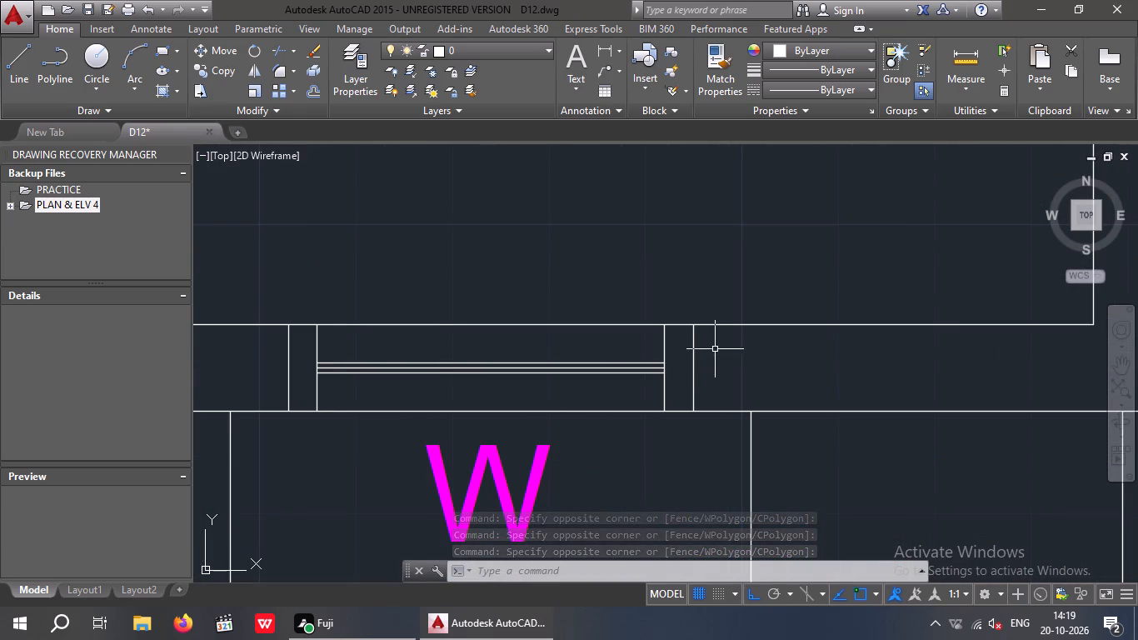
pyautogui.moveTo(717, 338); pyautogui.dragTo(680, 342)
pyautogui.click(242, 387)
pyautogui.scroll(-2, 307, 371)
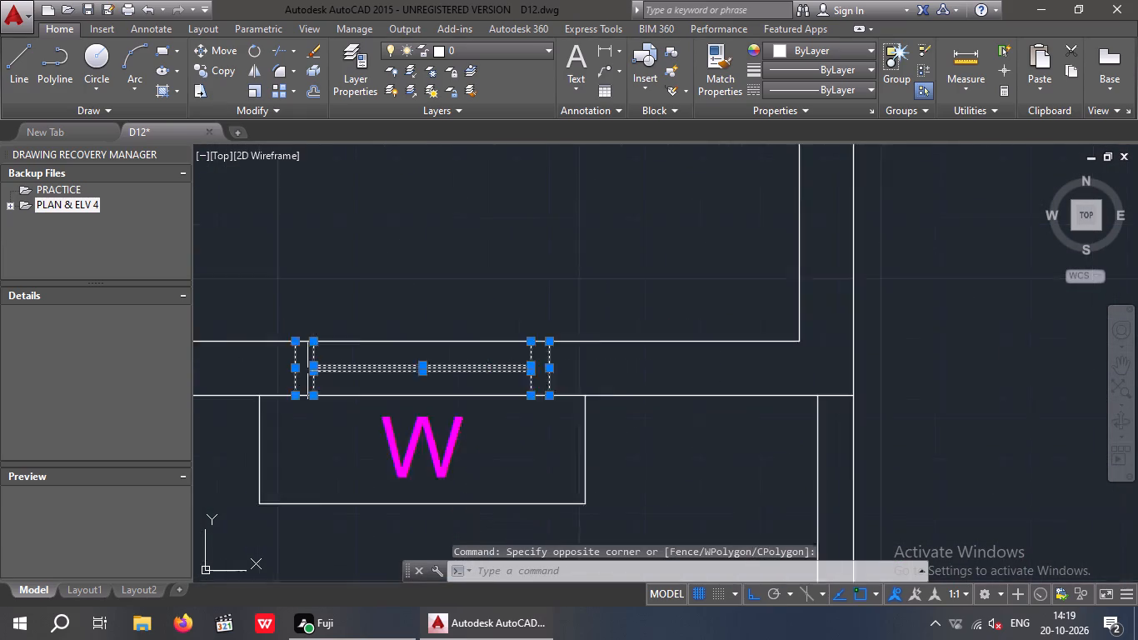
pyautogui.scroll(-3, 307, 371)
pyautogui.moveTo(290, 433); pyautogui.dragTo(513, 387, button='middle')
pyautogui.scroll(4, 413, 446)
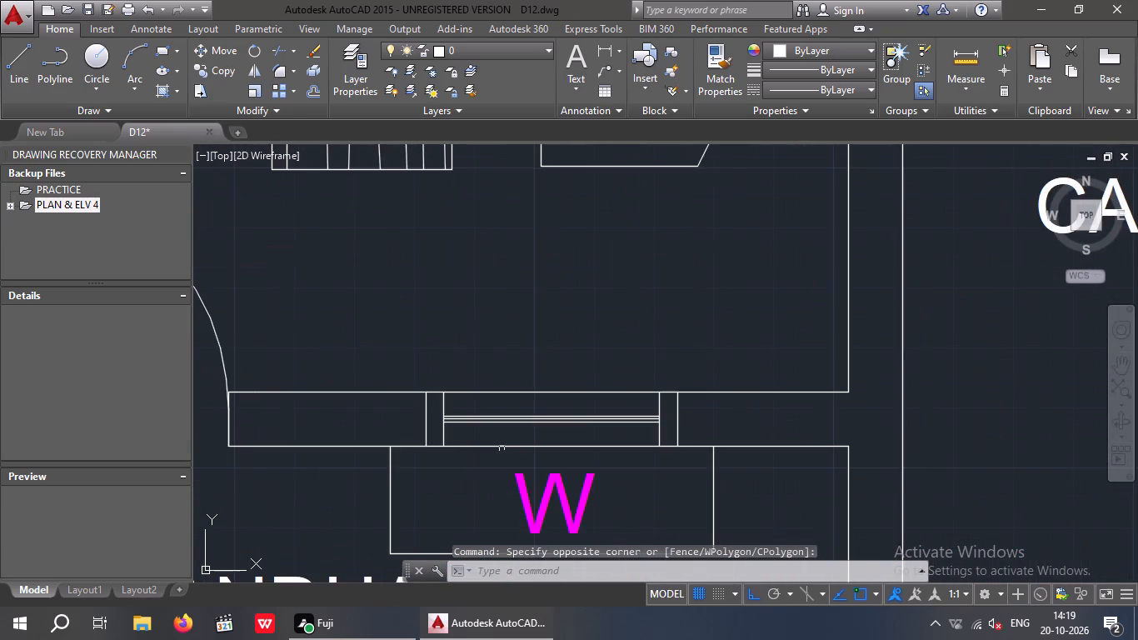
pyautogui.scroll(1, 502, 448)
pyautogui.moveTo(807, 373); pyautogui.dragTo(739, 377)
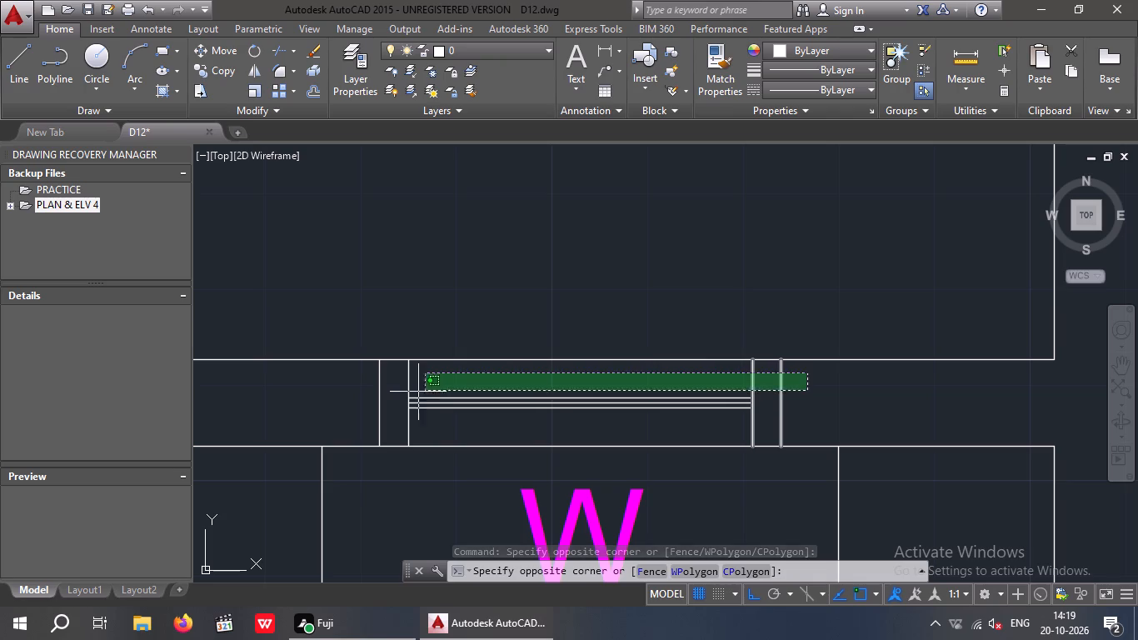
pyautogui.click(327, 421)
pyautogui.scroll(-5, 388, 359)
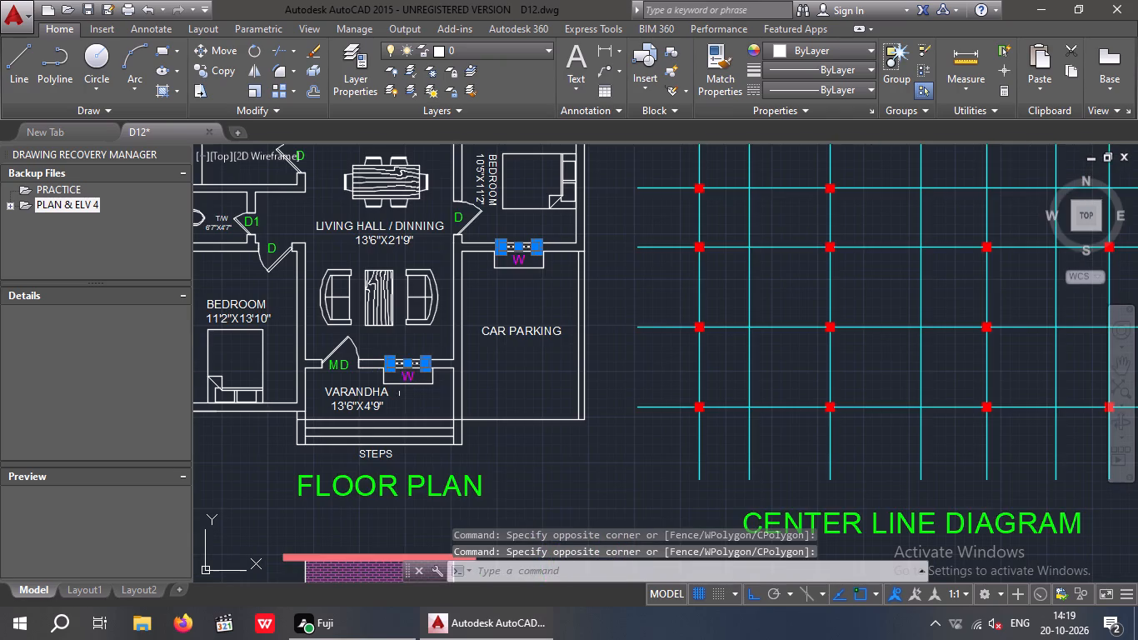
pyautogui.moveTo(238, 454); pyautogui.dragTo(361, 455, button='middle')
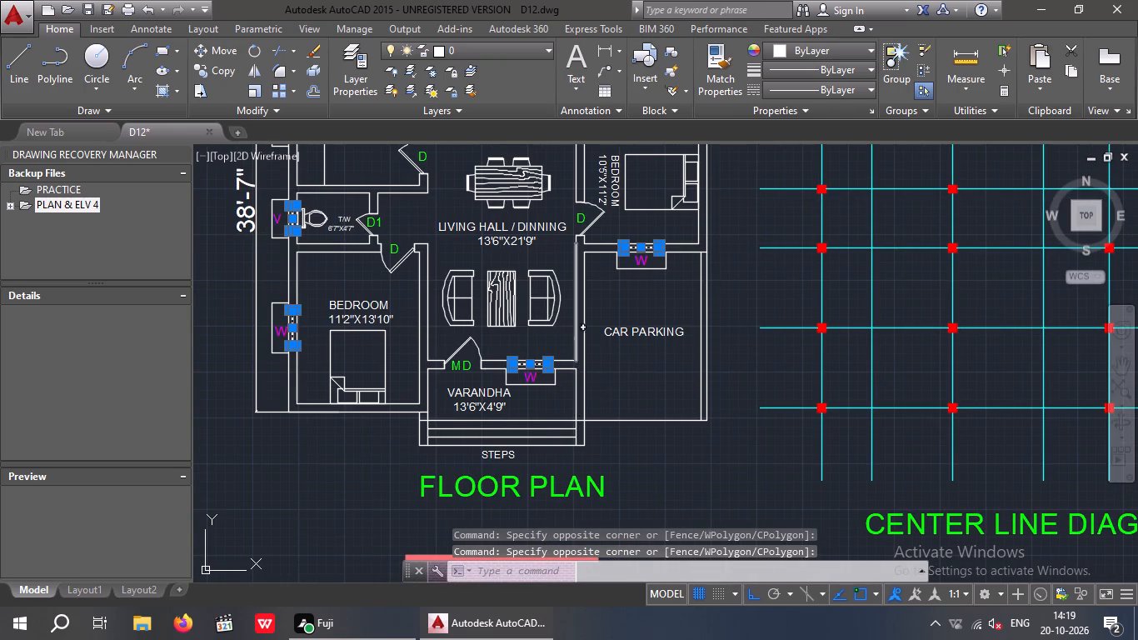
pyautogui.click(835, 54)
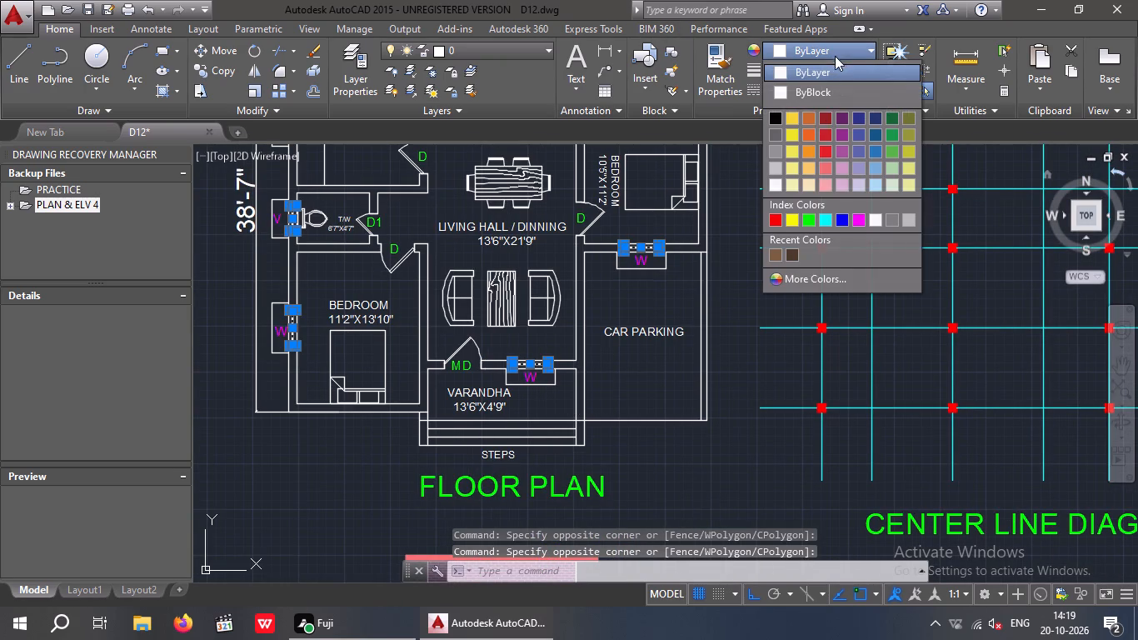
pyautogui.click(810, 137)
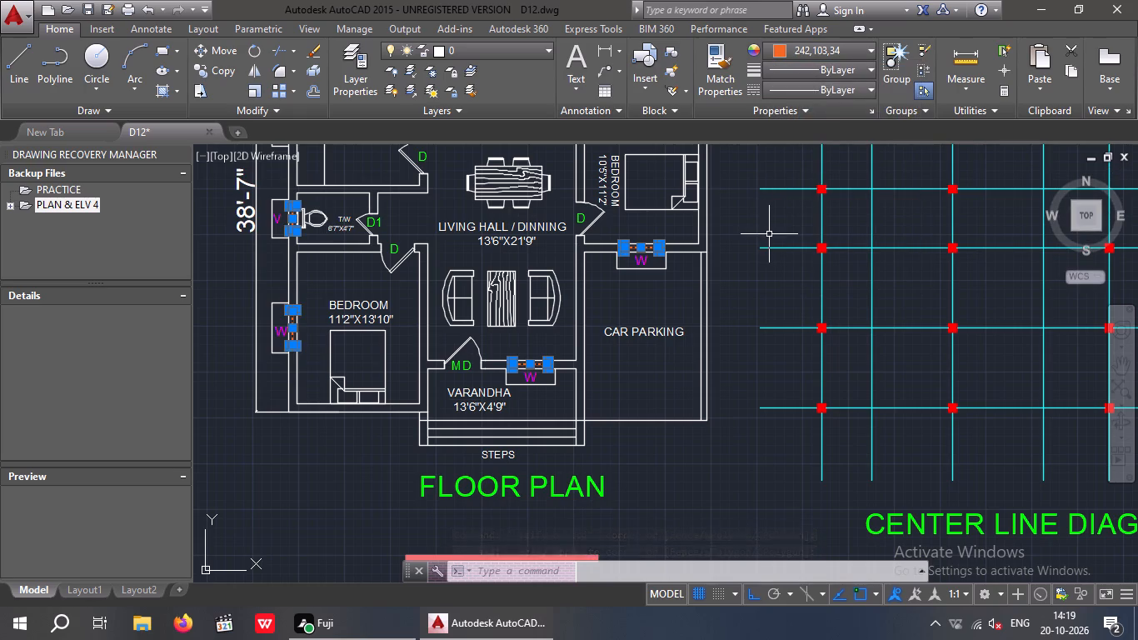
pyautogui.press('Escape')
pyautogui.press('Escape')
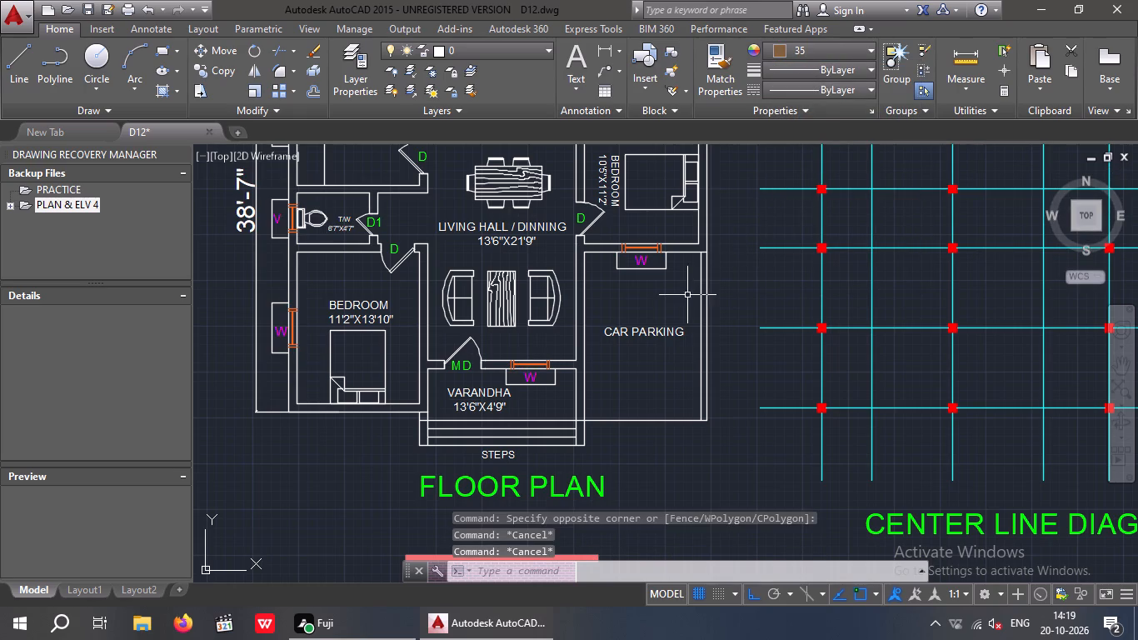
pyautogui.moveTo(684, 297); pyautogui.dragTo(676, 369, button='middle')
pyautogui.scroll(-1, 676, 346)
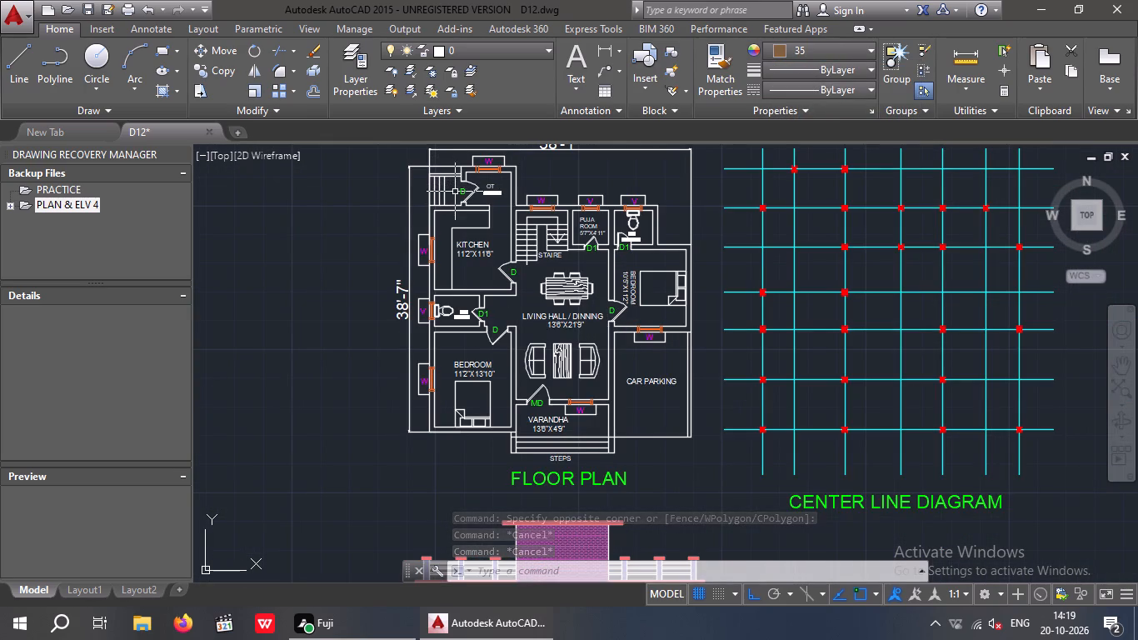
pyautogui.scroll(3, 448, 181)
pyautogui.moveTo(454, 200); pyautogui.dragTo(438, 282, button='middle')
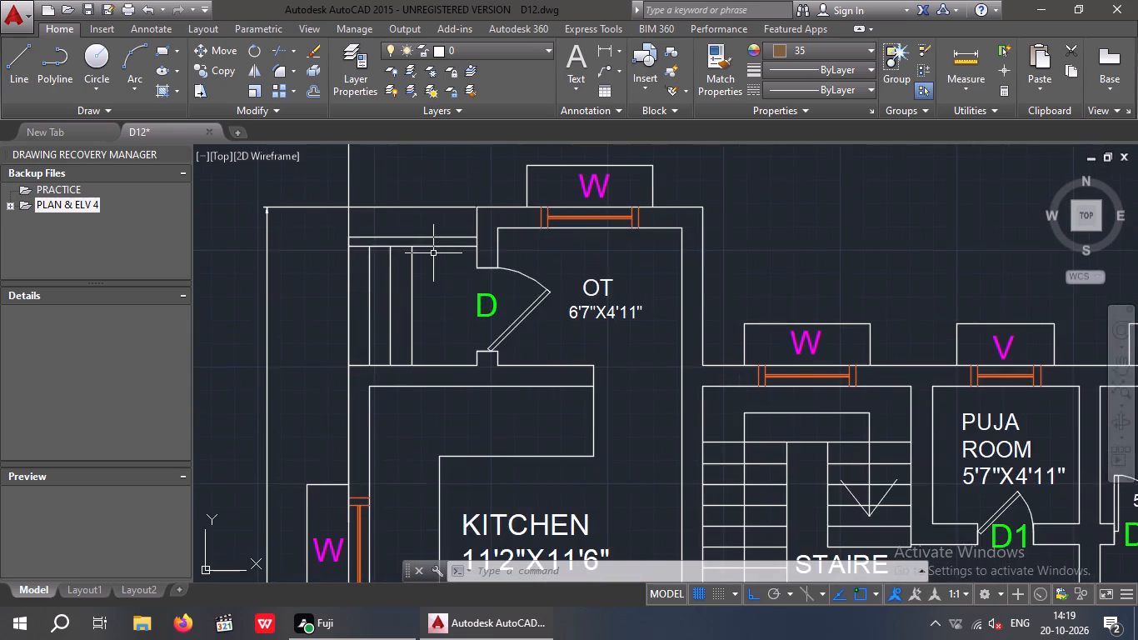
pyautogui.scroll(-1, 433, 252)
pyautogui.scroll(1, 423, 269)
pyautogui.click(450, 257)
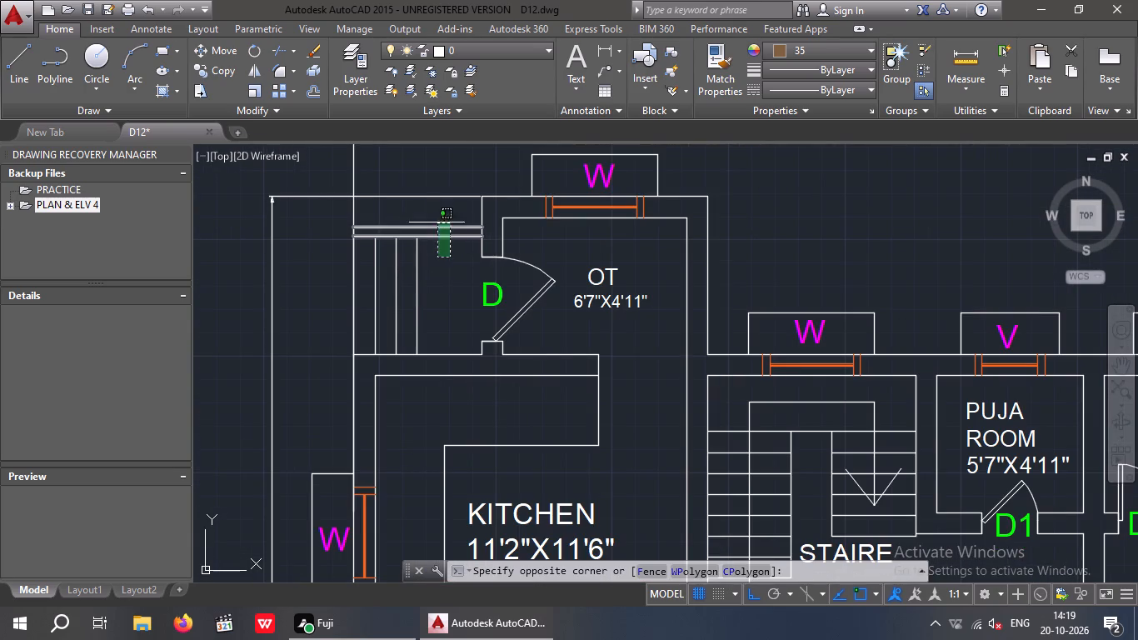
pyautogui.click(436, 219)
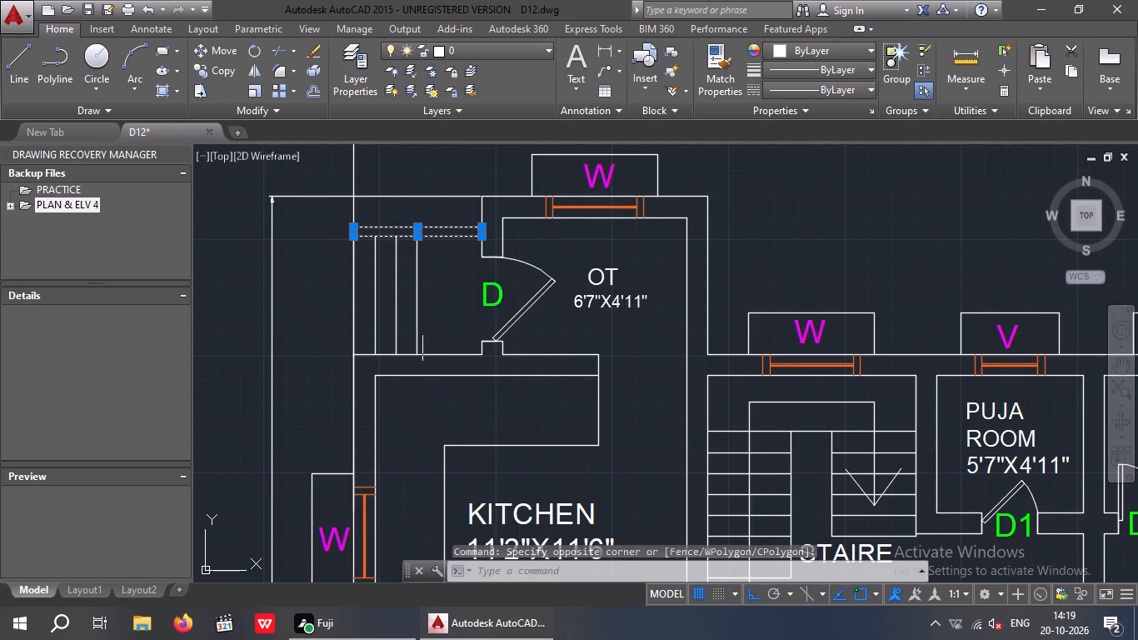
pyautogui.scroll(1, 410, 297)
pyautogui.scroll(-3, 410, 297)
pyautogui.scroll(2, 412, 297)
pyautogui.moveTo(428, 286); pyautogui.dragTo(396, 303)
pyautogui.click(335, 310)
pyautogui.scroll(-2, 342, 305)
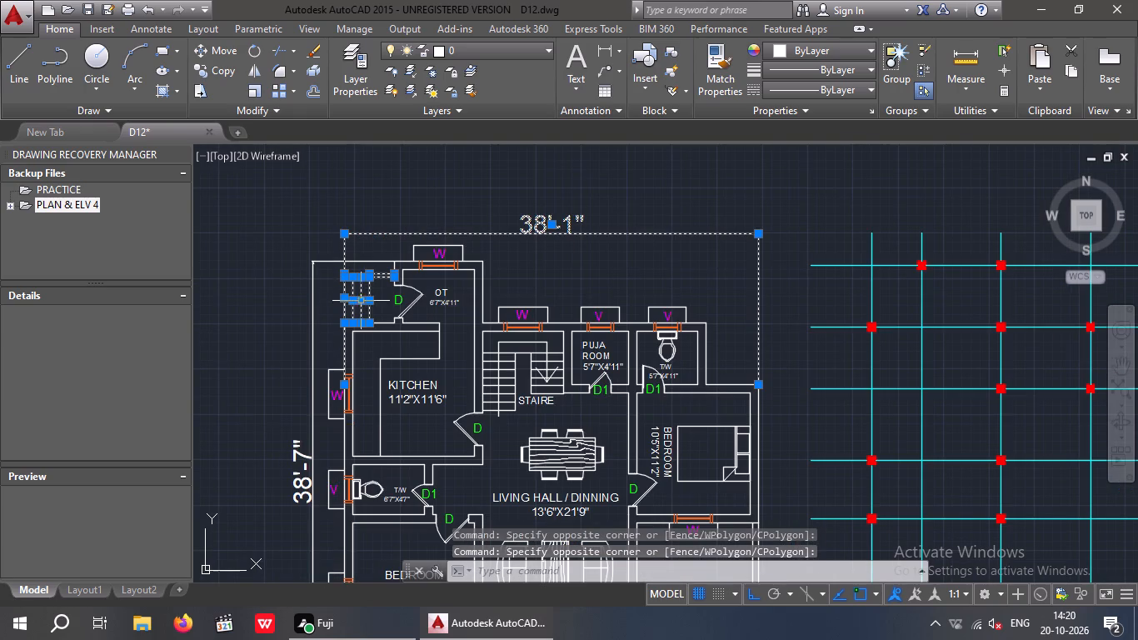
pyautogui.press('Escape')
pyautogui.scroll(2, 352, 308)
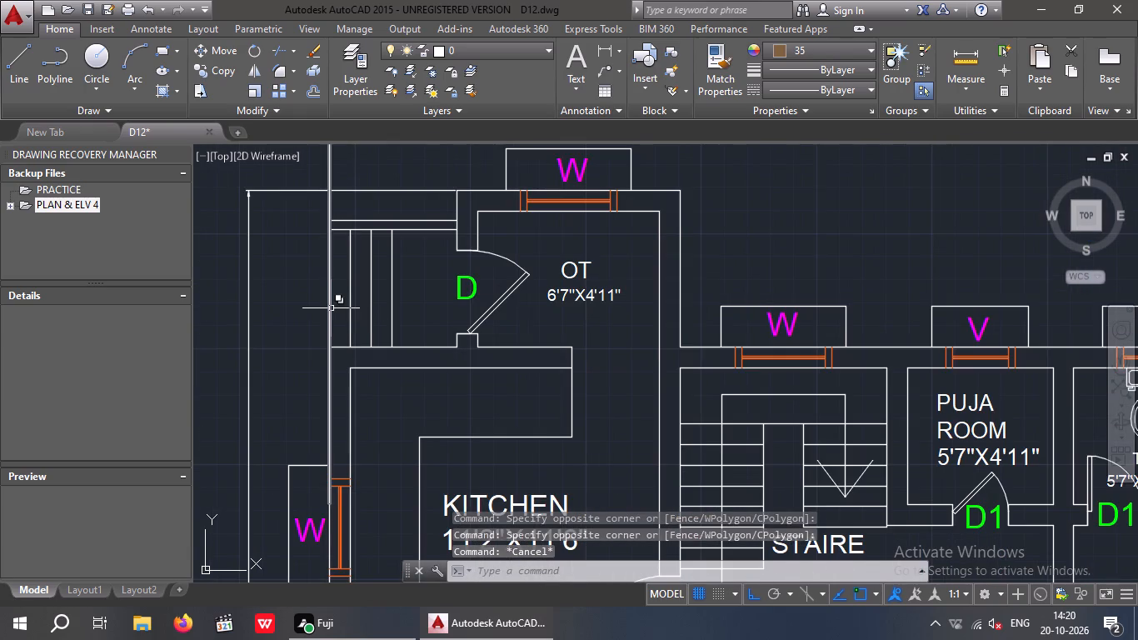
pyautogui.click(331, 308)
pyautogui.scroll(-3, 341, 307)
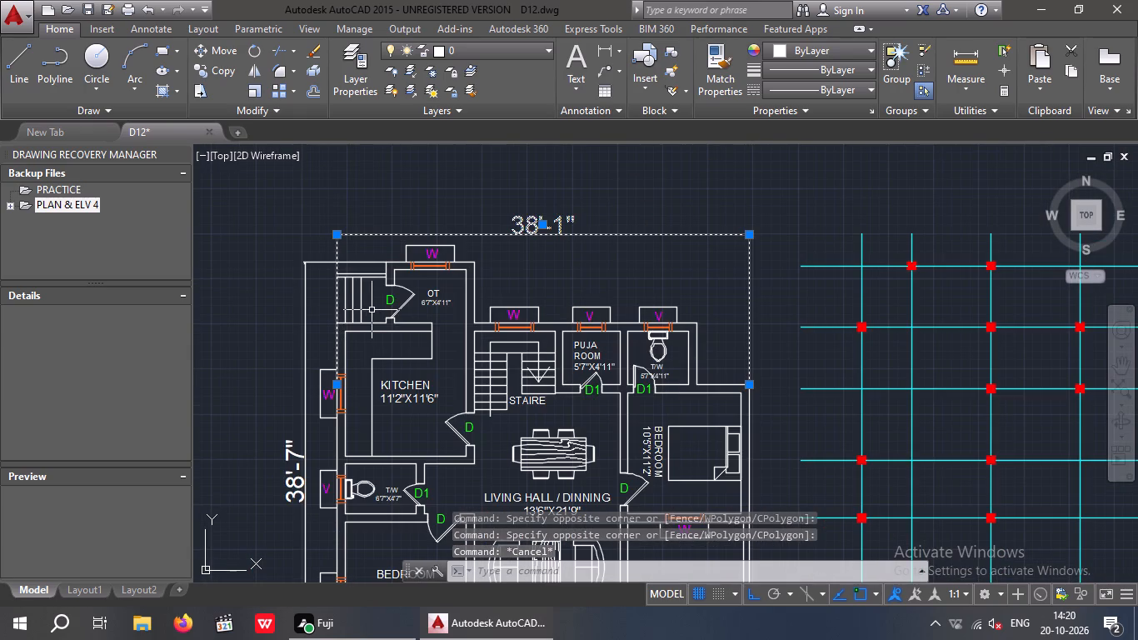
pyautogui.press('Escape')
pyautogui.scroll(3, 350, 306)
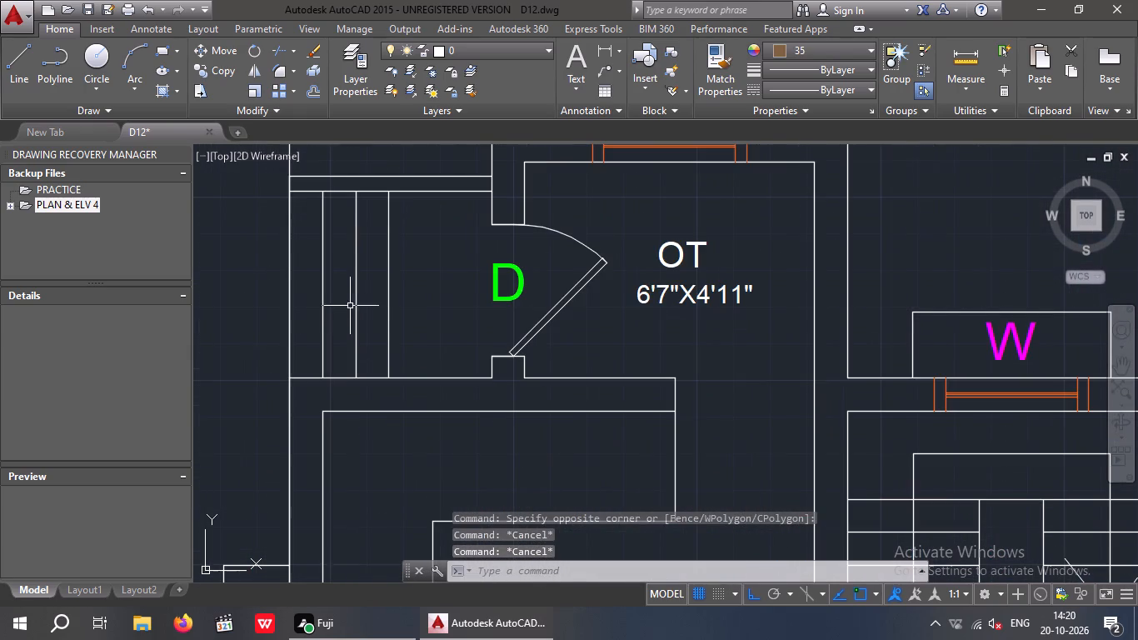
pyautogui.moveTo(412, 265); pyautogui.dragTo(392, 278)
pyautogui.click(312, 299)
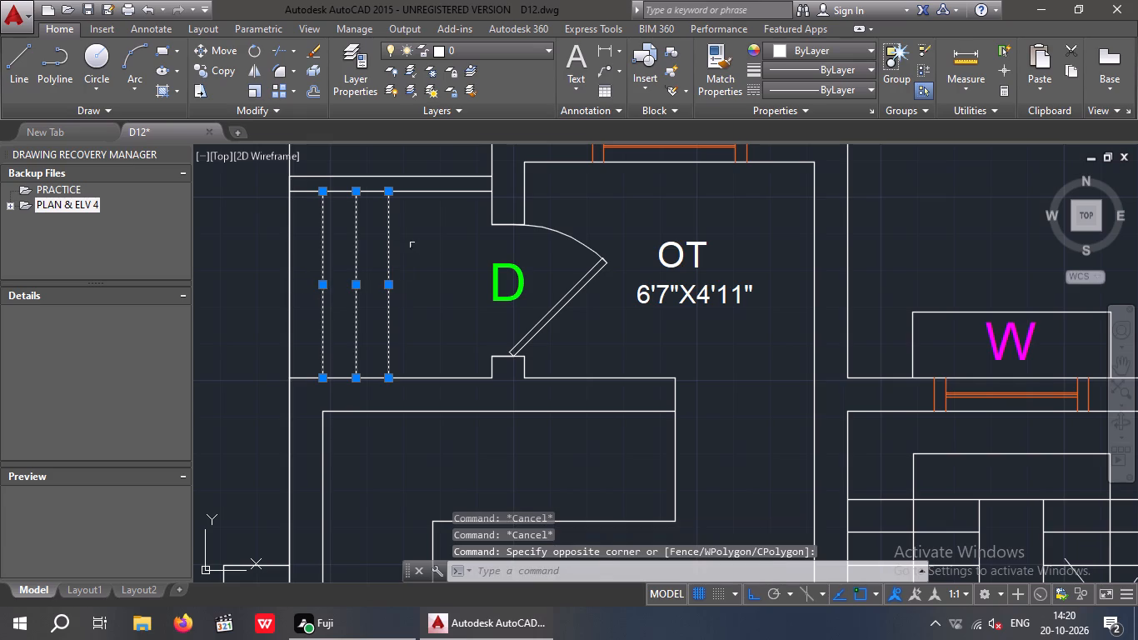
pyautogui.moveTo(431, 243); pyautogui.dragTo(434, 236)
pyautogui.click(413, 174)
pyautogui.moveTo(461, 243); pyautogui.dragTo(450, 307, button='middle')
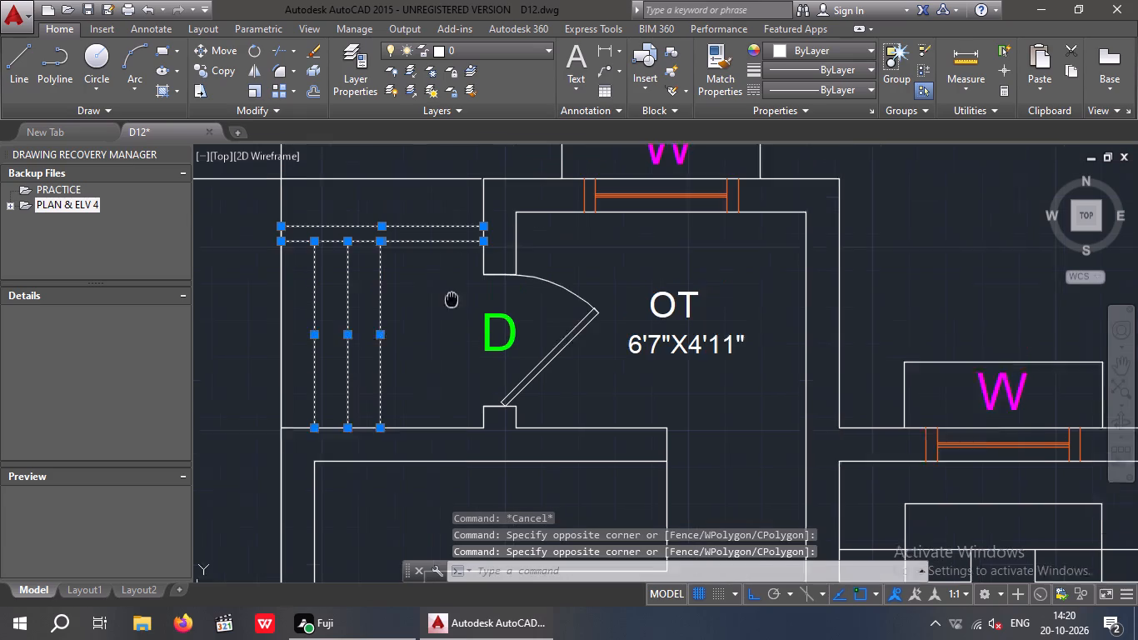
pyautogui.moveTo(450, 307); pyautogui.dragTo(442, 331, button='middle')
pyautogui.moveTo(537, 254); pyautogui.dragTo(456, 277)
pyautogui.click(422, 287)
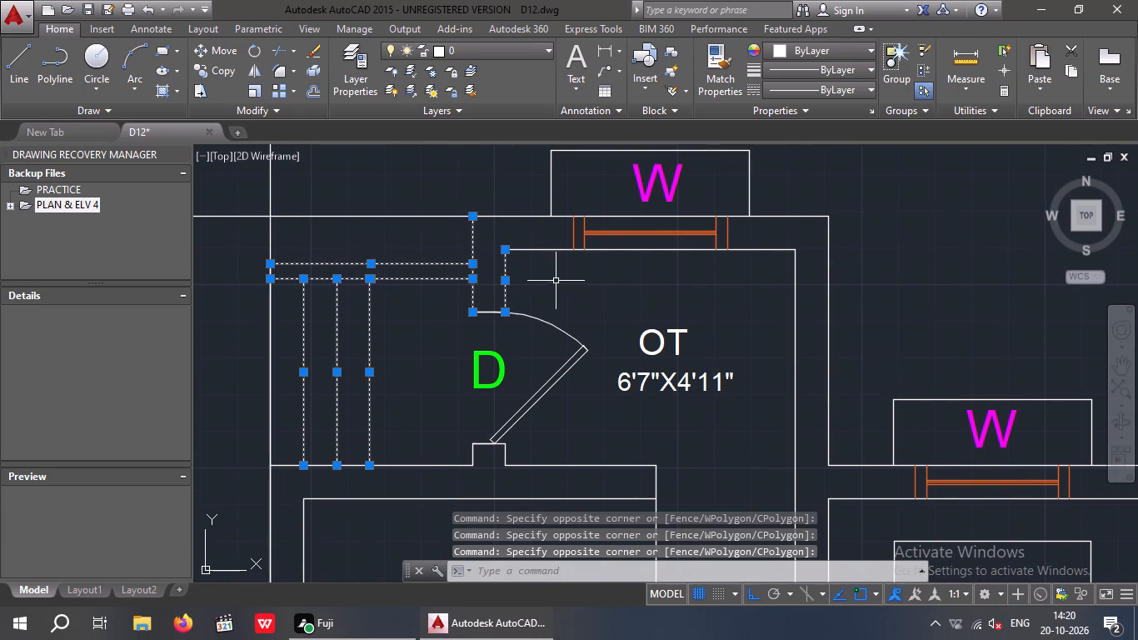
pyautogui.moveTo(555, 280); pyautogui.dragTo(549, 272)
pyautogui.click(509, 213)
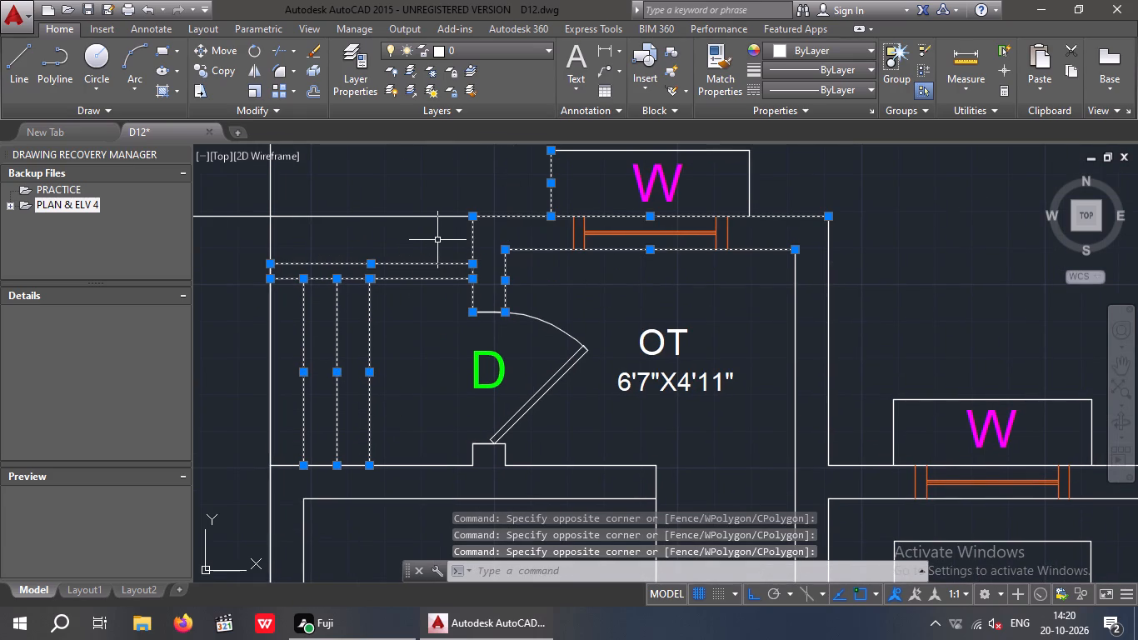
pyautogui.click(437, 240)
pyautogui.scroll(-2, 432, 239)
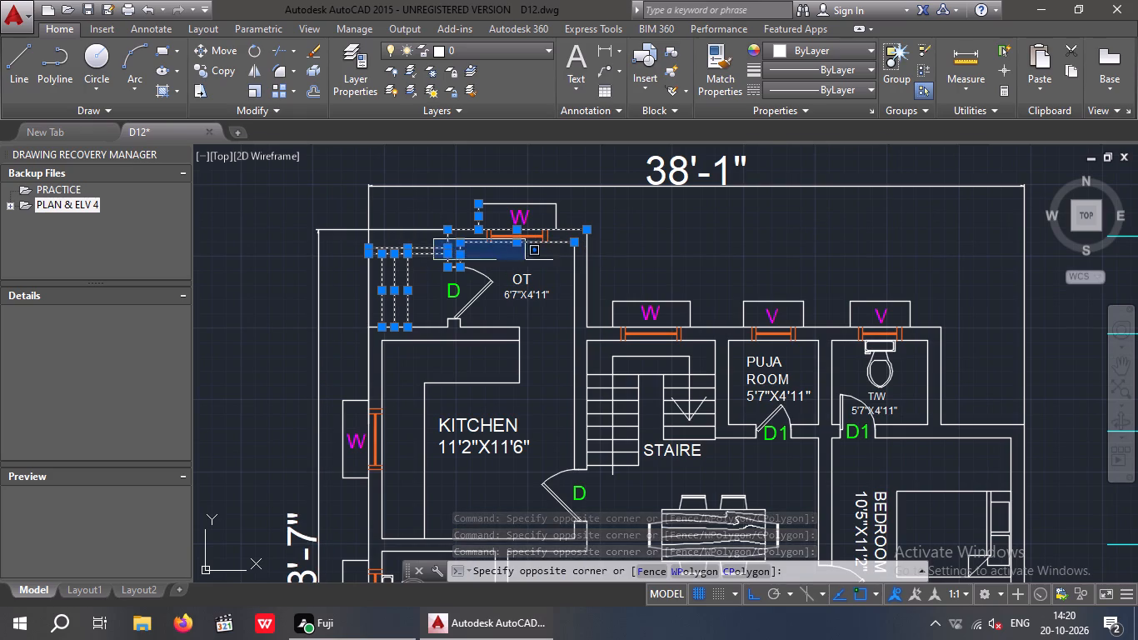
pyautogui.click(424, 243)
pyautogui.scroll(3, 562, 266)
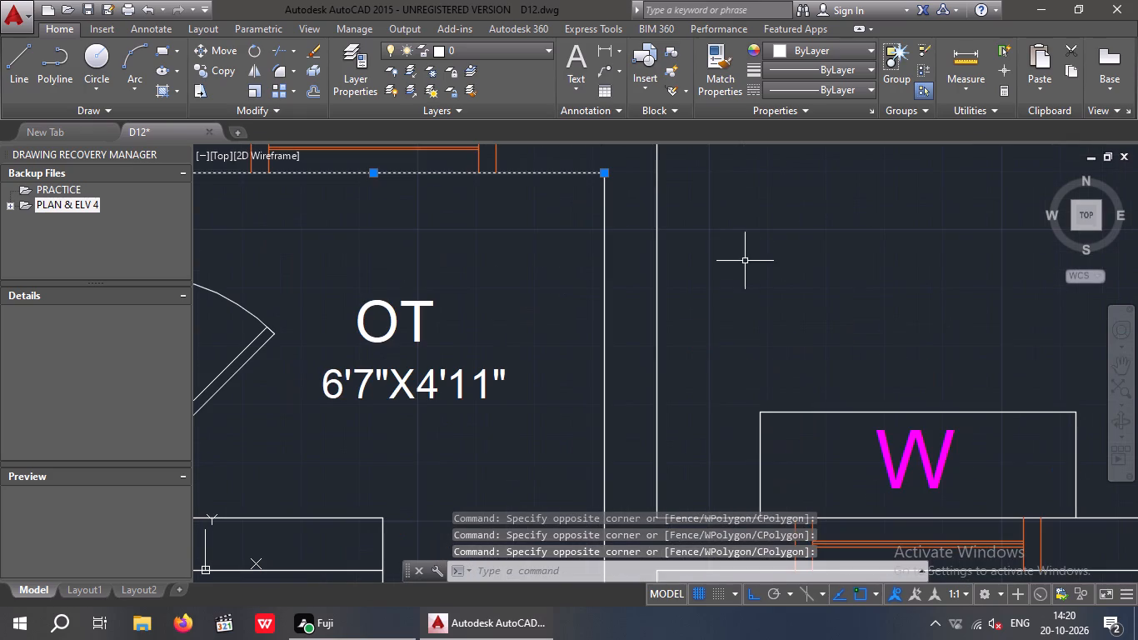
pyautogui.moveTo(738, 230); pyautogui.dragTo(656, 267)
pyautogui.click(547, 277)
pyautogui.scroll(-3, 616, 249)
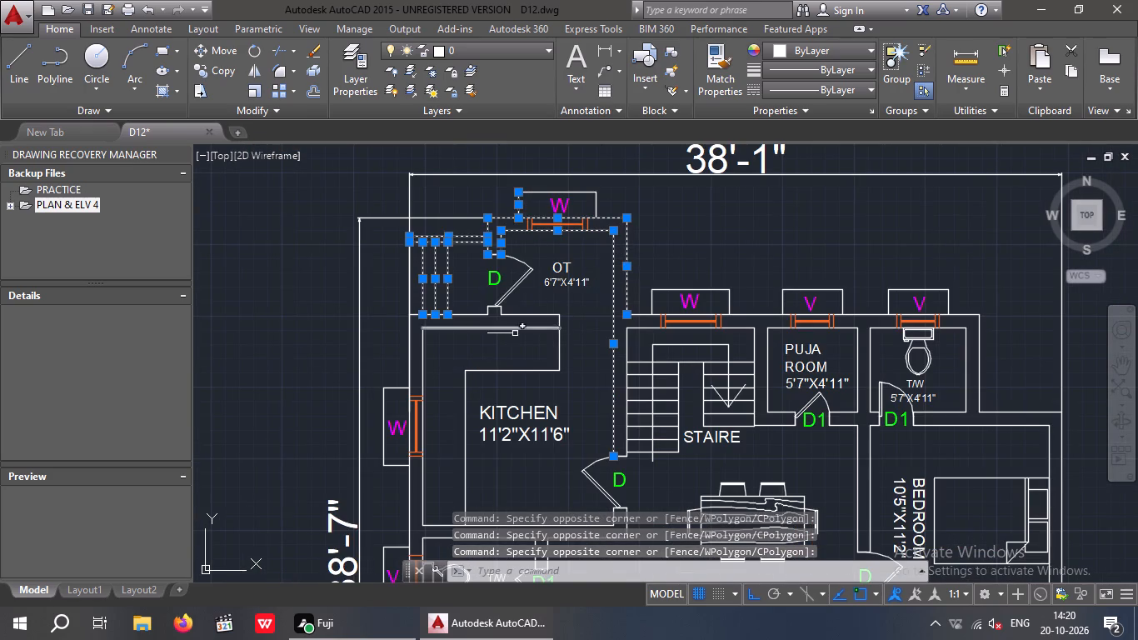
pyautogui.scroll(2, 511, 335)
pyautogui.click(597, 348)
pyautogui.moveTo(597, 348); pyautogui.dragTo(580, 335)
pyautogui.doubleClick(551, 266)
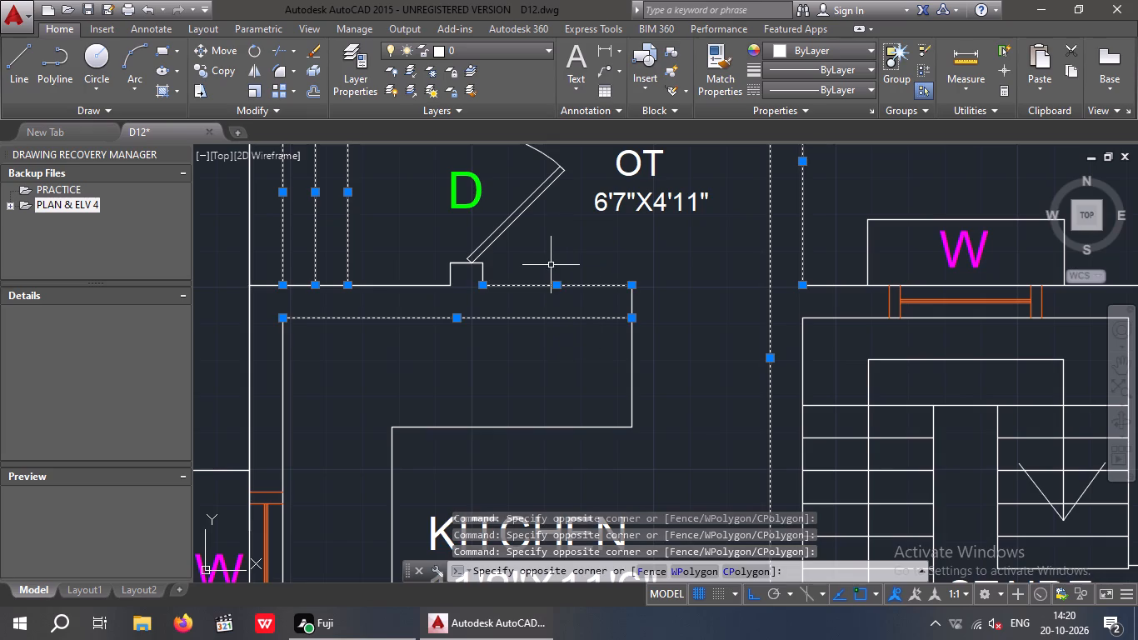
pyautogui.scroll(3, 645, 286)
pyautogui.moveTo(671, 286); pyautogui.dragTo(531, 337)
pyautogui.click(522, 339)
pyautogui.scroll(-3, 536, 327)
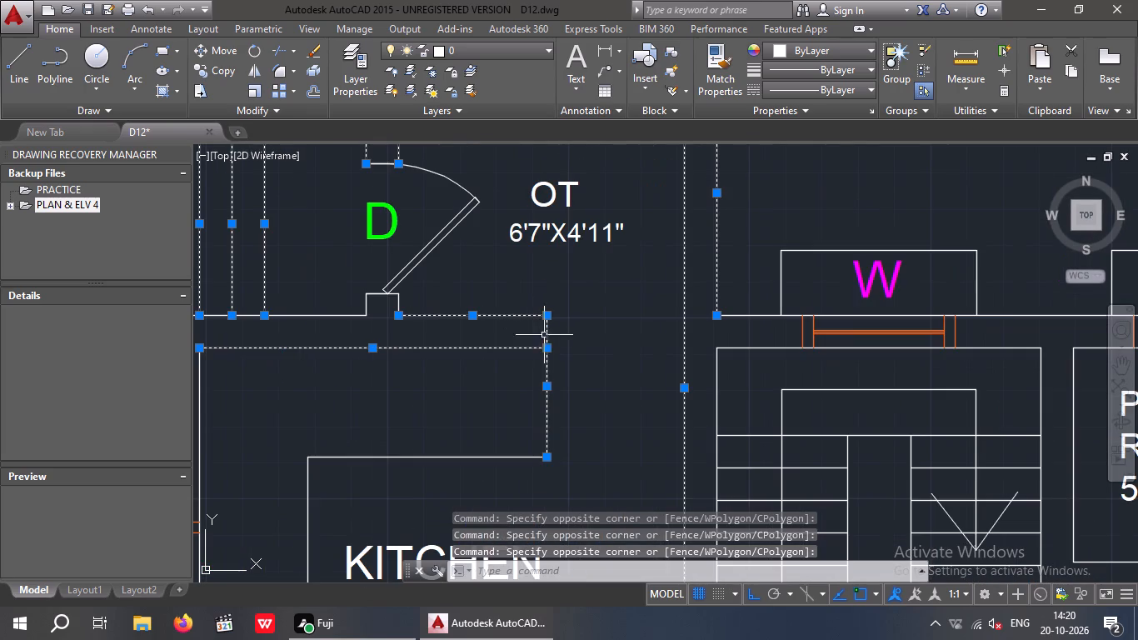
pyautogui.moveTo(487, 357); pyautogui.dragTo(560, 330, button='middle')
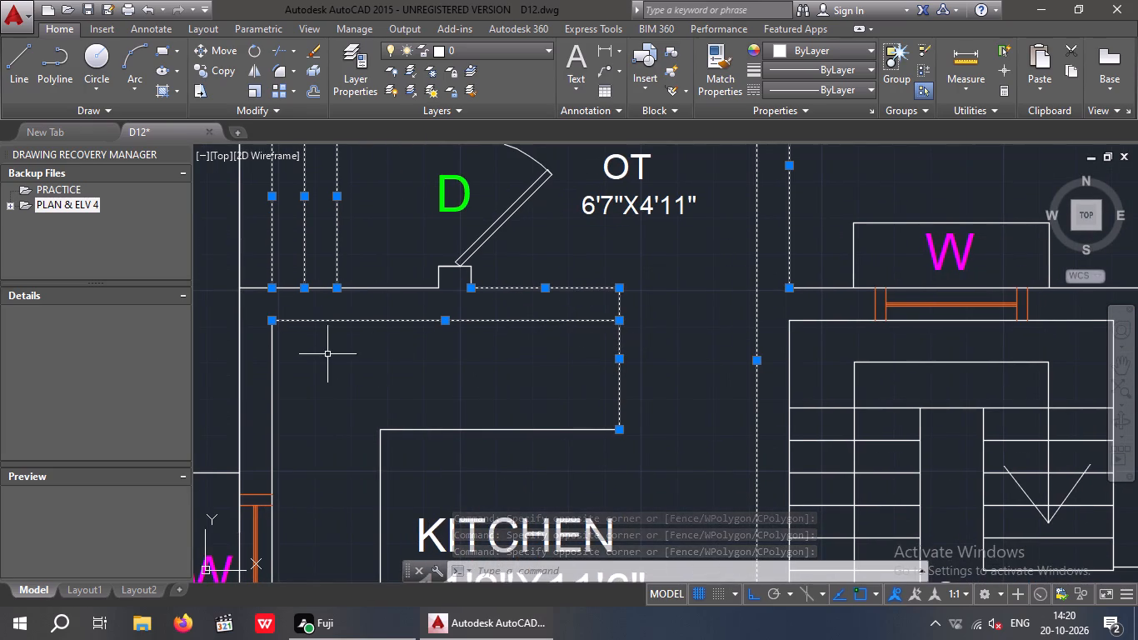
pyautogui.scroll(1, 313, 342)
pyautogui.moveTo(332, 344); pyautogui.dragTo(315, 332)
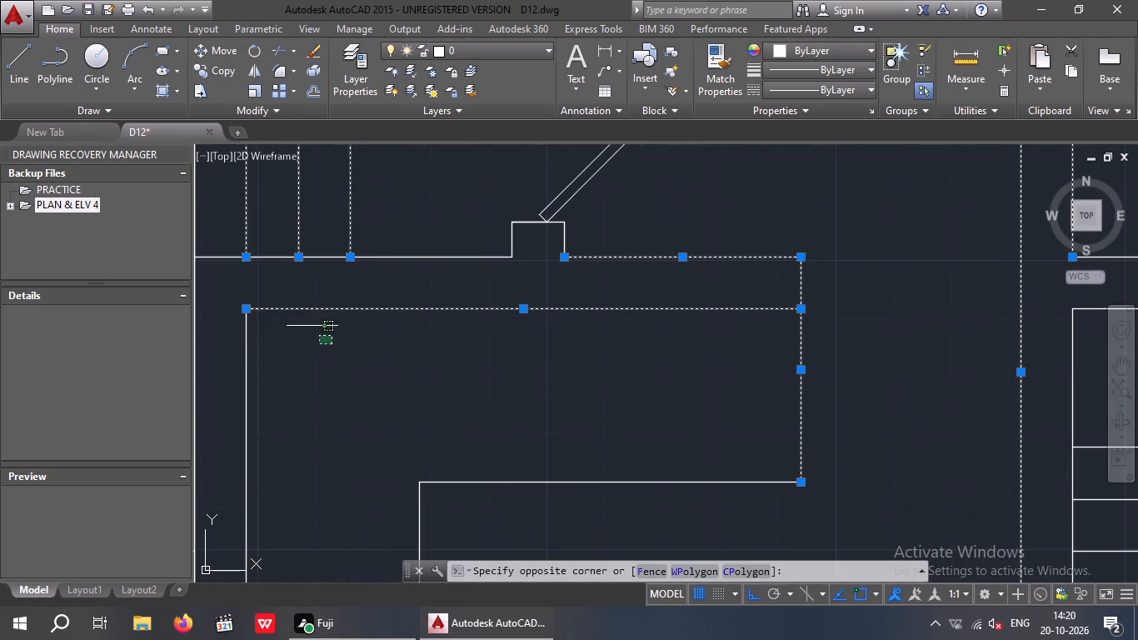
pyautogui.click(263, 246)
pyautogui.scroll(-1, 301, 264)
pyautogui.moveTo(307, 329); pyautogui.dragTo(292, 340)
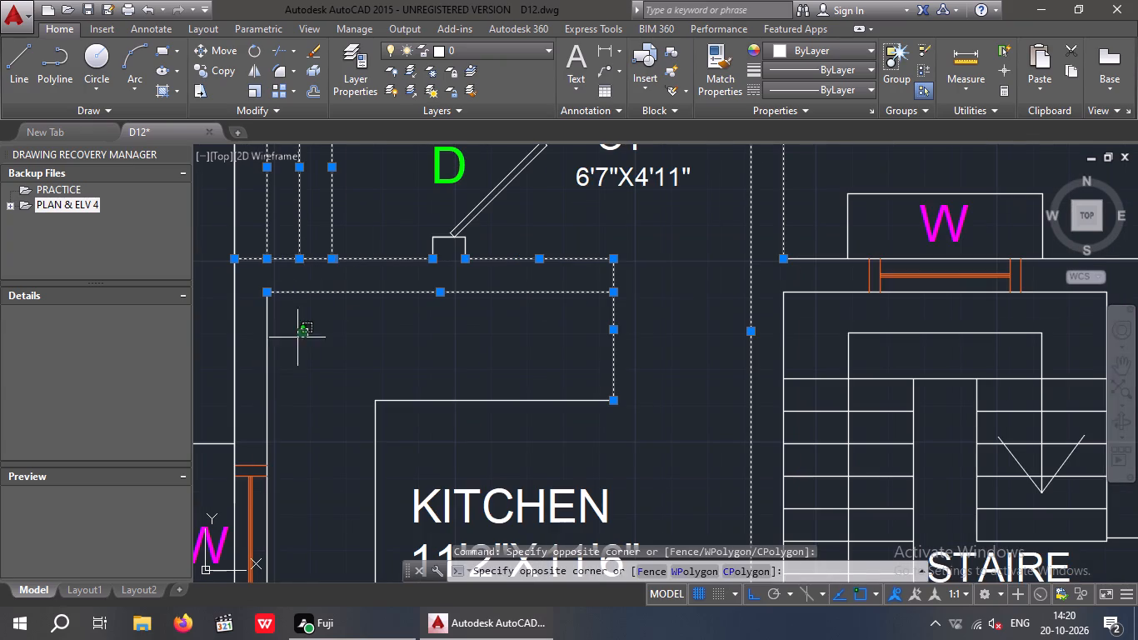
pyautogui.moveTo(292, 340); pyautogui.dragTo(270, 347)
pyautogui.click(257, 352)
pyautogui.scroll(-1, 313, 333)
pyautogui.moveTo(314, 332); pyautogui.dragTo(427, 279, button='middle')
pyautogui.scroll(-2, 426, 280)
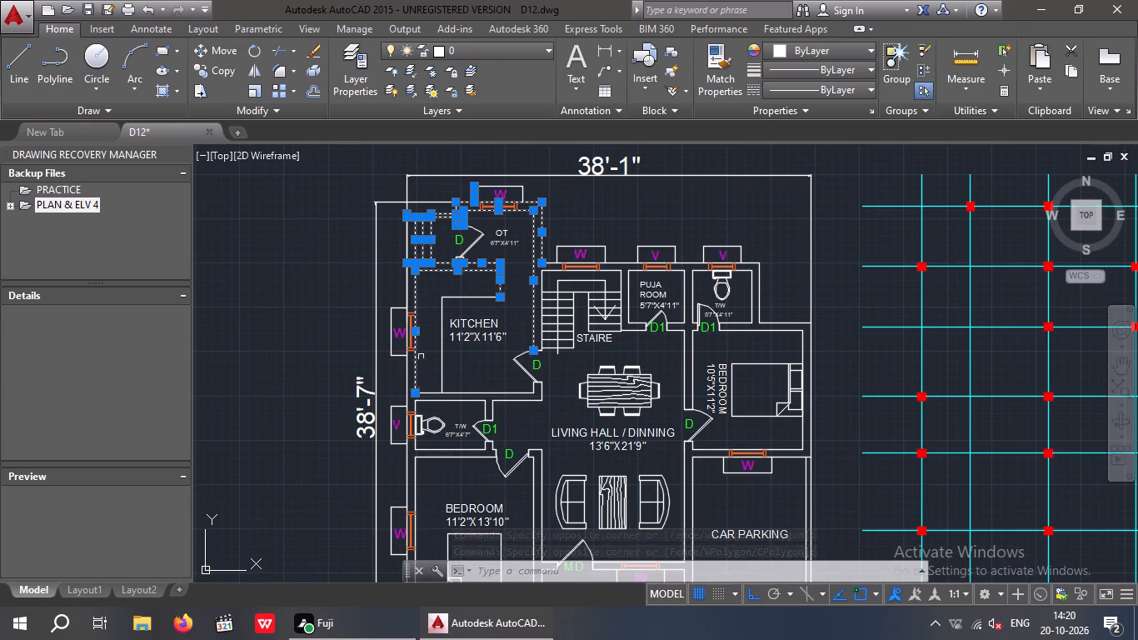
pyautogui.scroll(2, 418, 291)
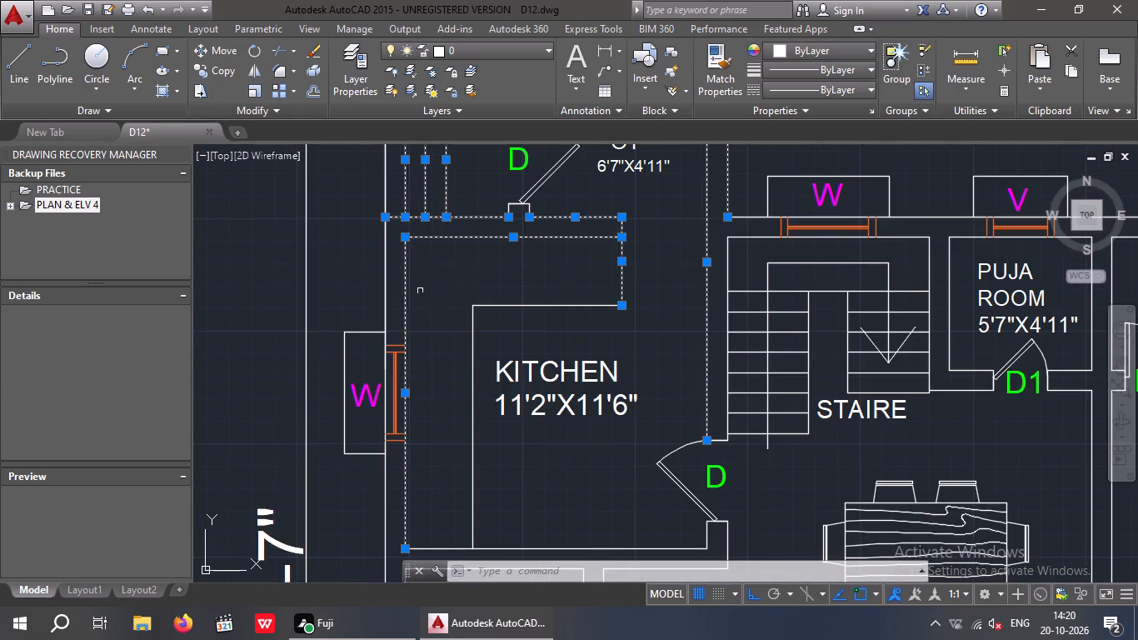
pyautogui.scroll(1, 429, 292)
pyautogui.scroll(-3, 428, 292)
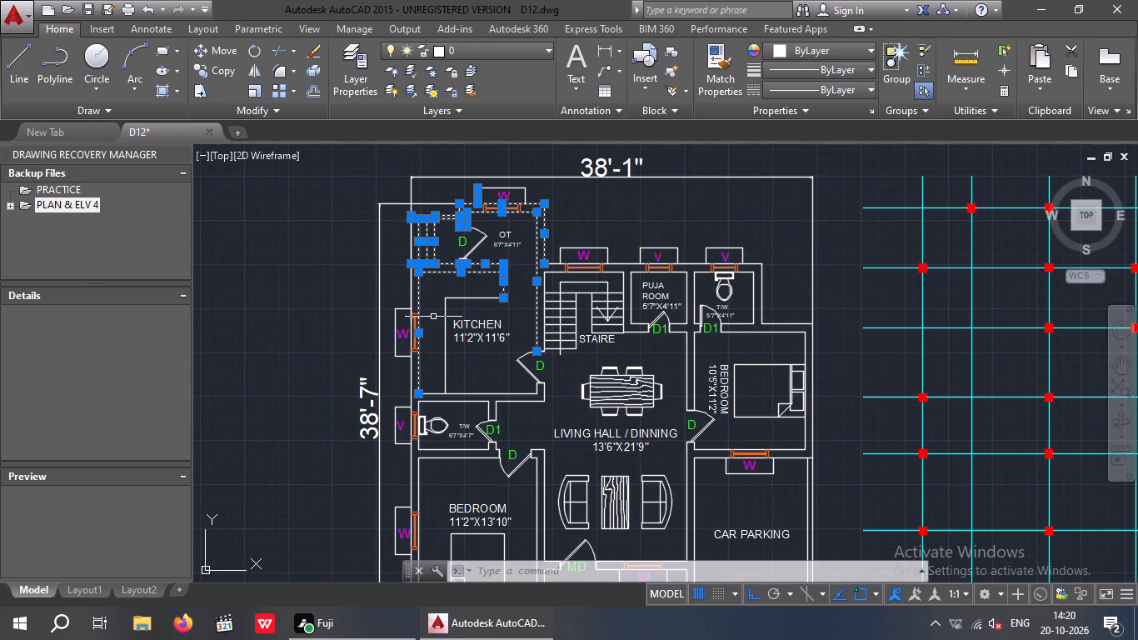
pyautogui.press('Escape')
# Move the 38'-1" overall width dimension straight up, well clear of the floor plan's upper walls.
pyautogui.moveTo(682, 195); pyautogui.dragTo(679, 301, button='middle')
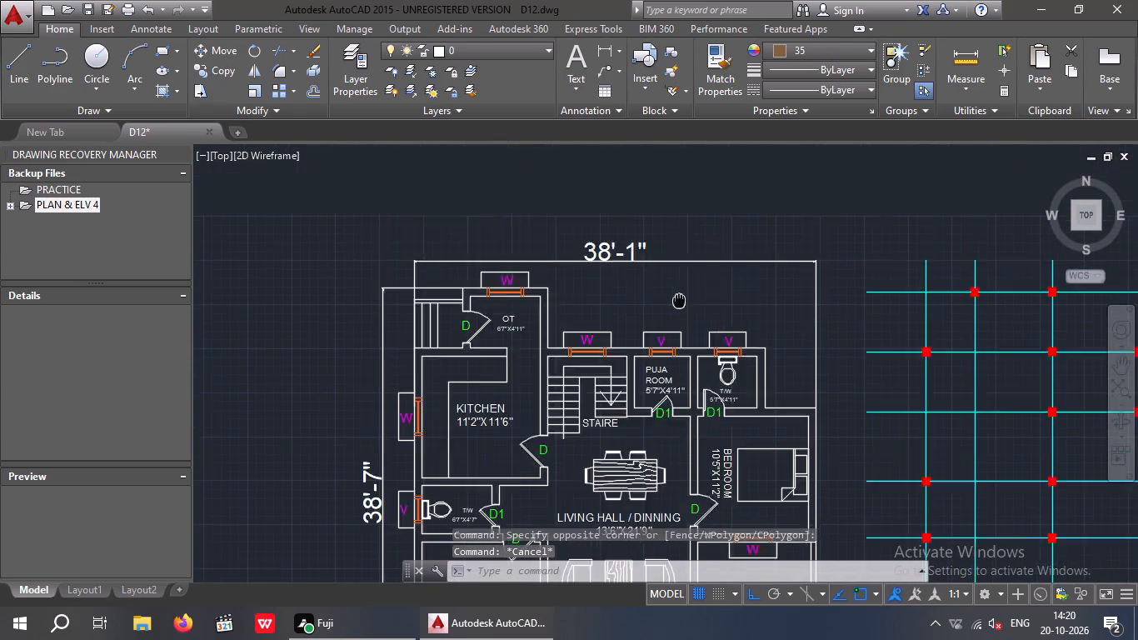
pyautogui.moveTo(679, 301); pyautogui.dragTo(641, 364, button='middle')
pyautogui.click(560, 337)
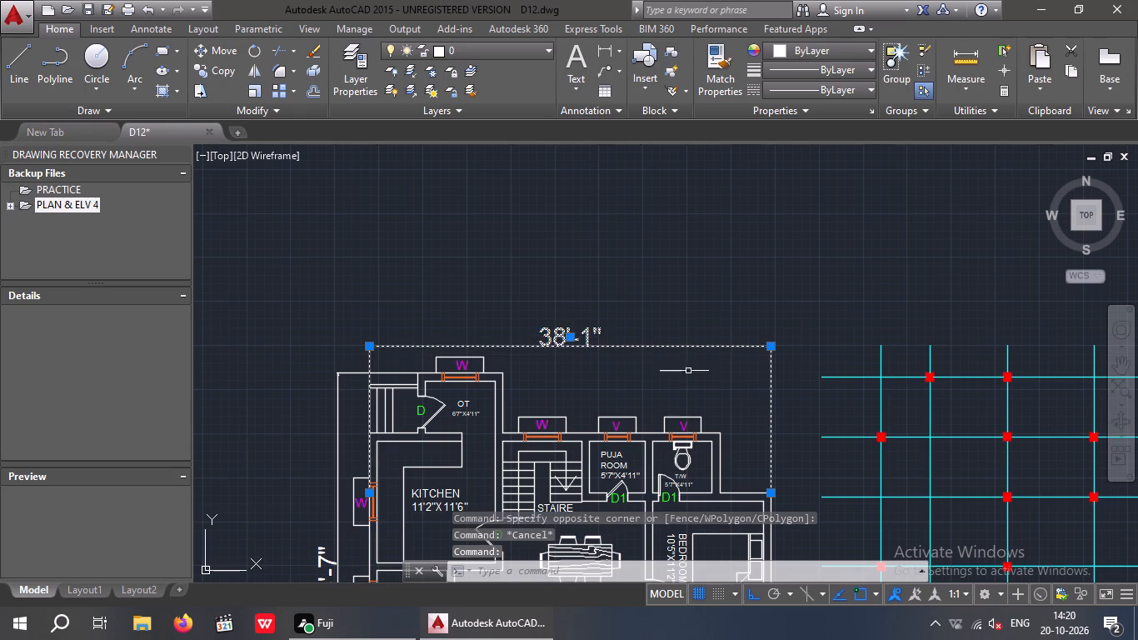
pyautogui.click(228, 47)
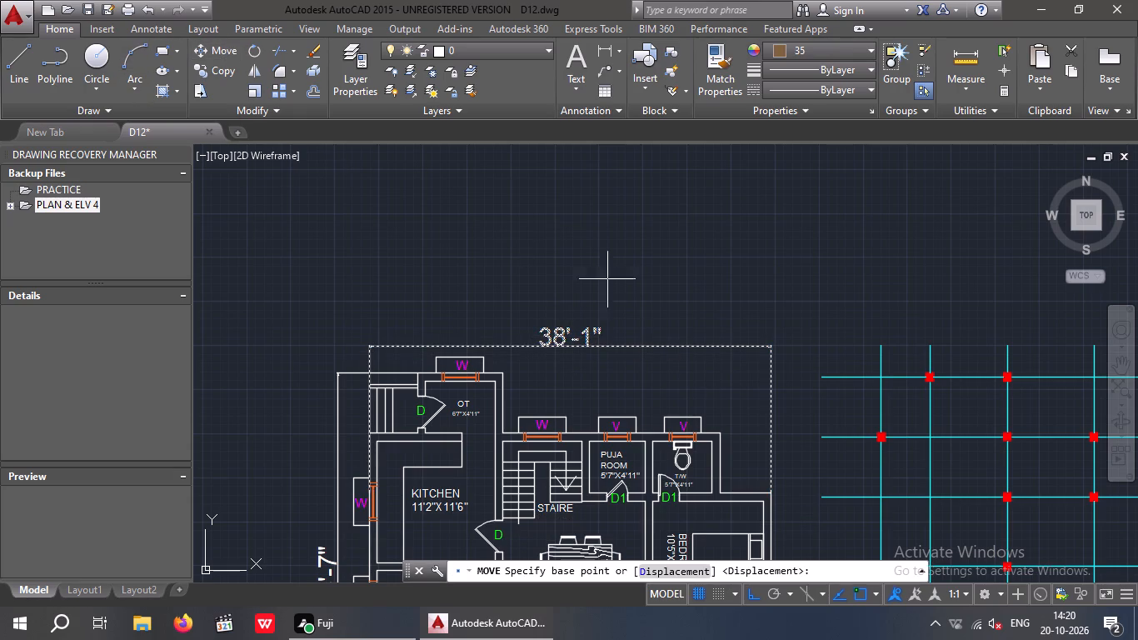
pyautogui.click(572, 347)
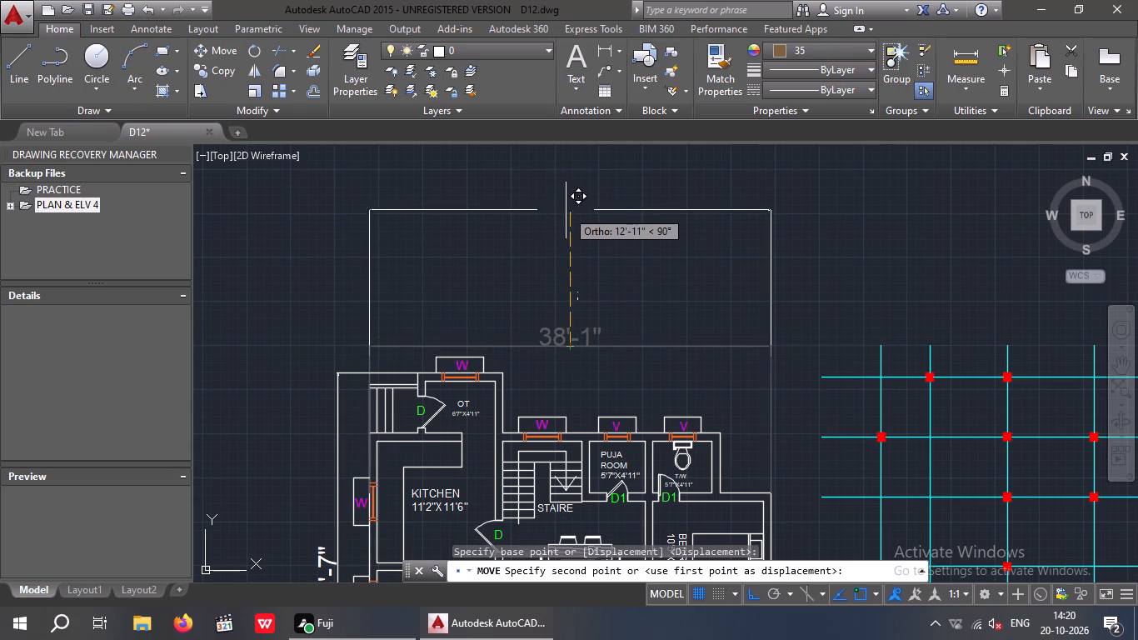
pyautogui.moveTo(566, 210); pyautogui.dragTo(552, 374, button='middle')
pyautogui.click(554, 281)
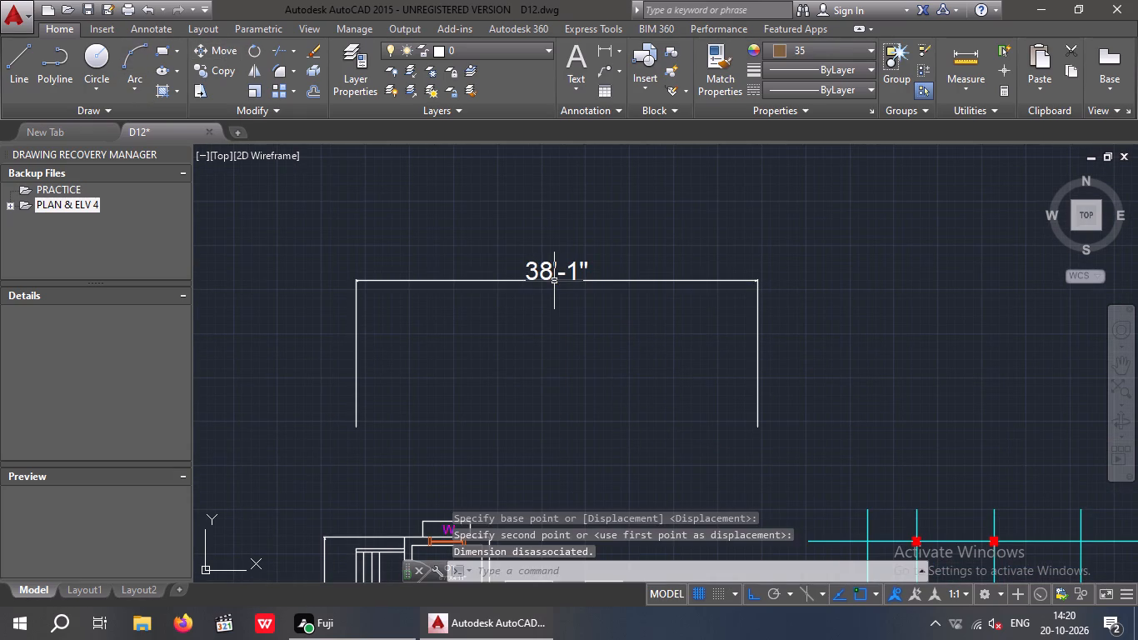
pyautogui.press('Escape')
# Move the 38'-7" overall depth dimension horizontally outward, well clear of the floor plan's kitchen-side wall.
pyautogui.scroll(-4, 557, 275)
pyautogui.scroll(3, 547, 342)
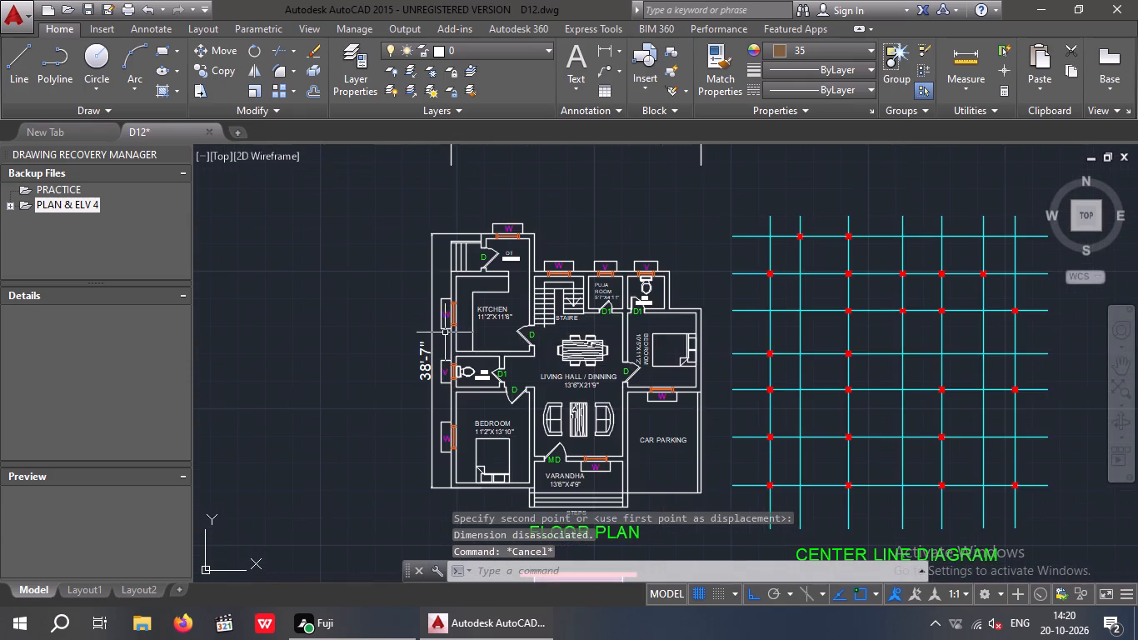
pyautogui.scroll(3, 450, 347)
pyautogui.moveTo(402, 363); pyautogui.dragTo(367, 379)
pyautogui.click(312, 381)
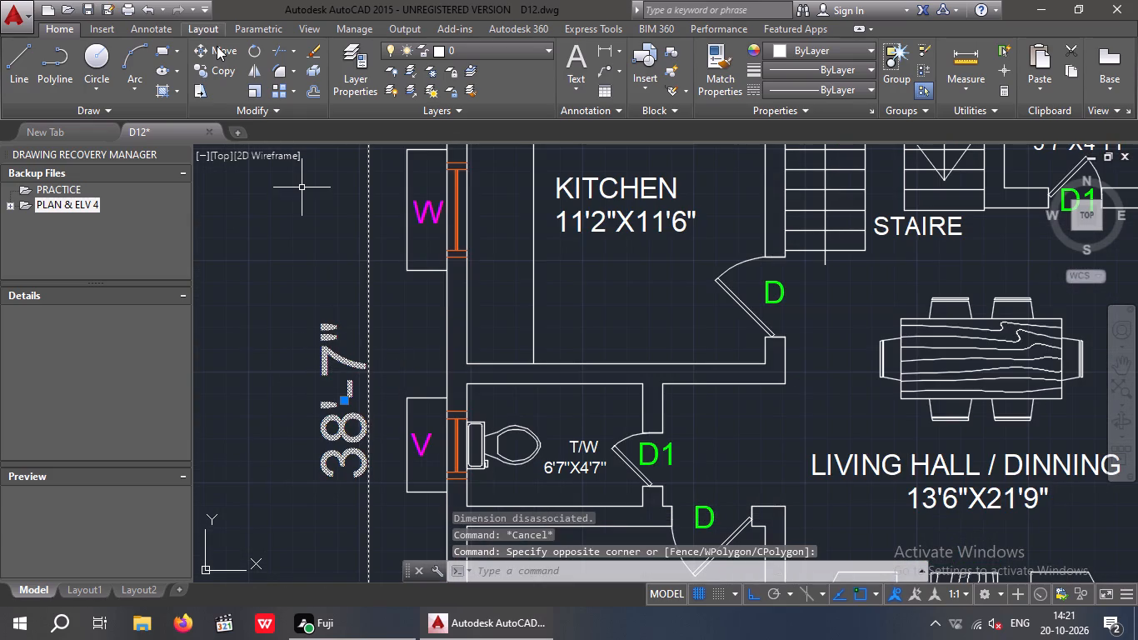
pyautogui.click(217, 45)
pyautogui.moveTo(367, 432); pyautogui.dragTo(339, 435)
pyautogui.scroll(-3, 329, 424)
pyautogui.moveTo(264, 421); pyautogui.dragTo(372, 399, button='middle')
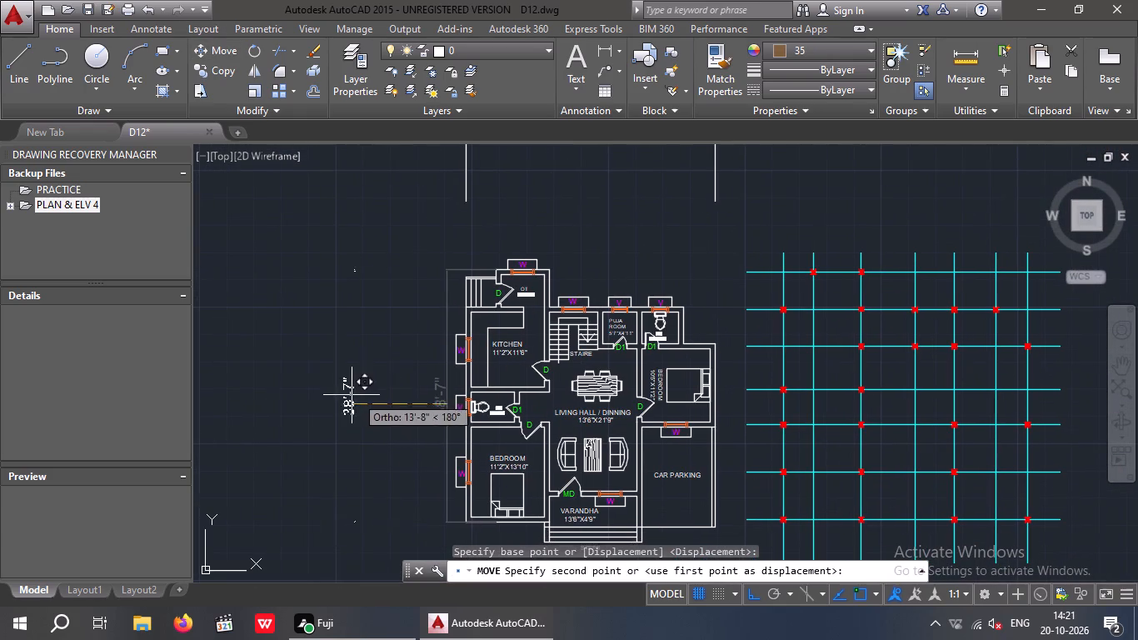
pyautogui.click(321, 390)
pyautogui.press('Escape')
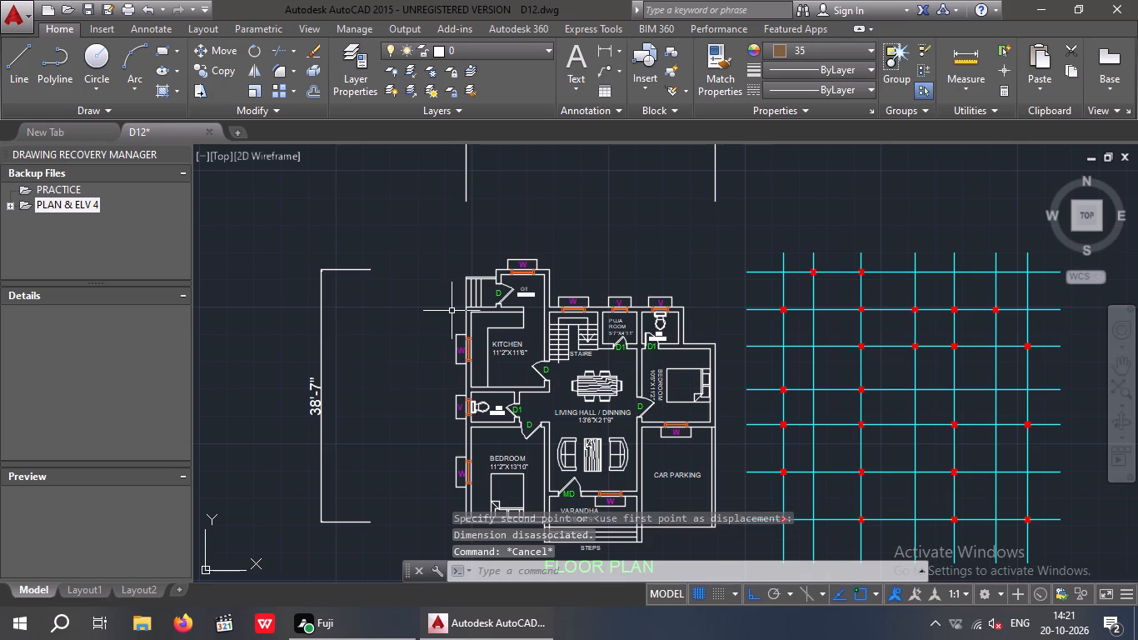
# Select the inner and outer wall lines around the OT room in the floor plan, including the jamb by its door.
pyautogui.moveTo(452, 311); pyautogui.dragTo(385, 283, button='middle')
pyautogui.moveTo(512, 360); pyautogui.dragTo(492, 276, button='middle')
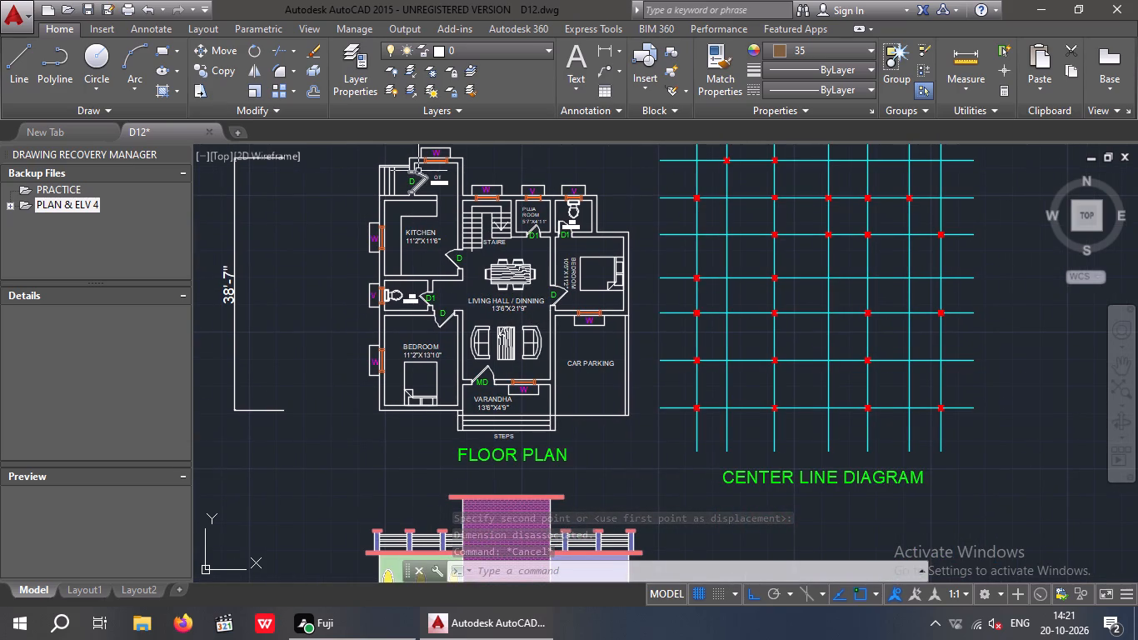
pyautogui.moveTo(403, 222); pyautogui.dragTo(402, 374, button='middle')
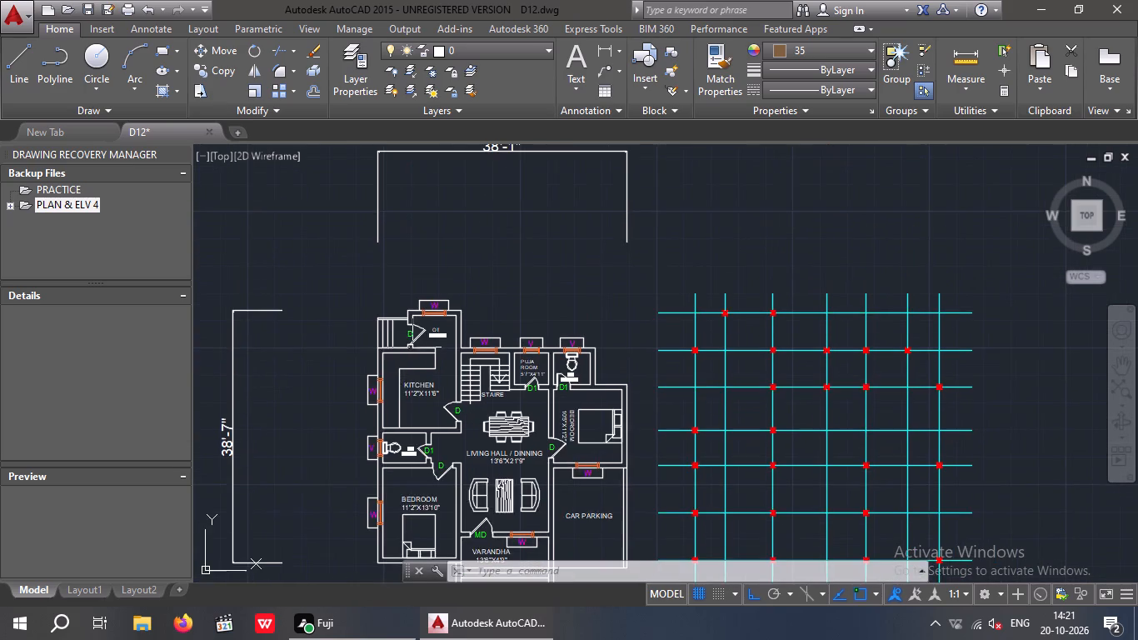
pyautogui.scroll(5, 412, 312)
pyautogui.moveTo(428, 375); pyautogui.dragTo(405, 381)
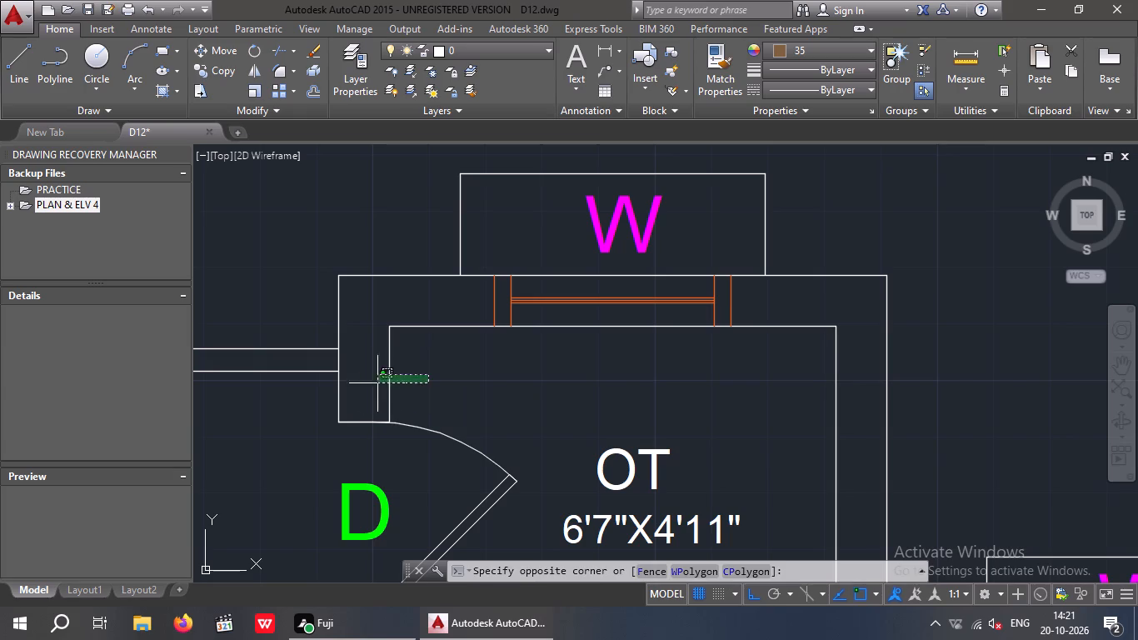
pyautogui.click(307, 383)
pyautogui.moveTo(440, 382); pyautogui.dragTo(420, 364)
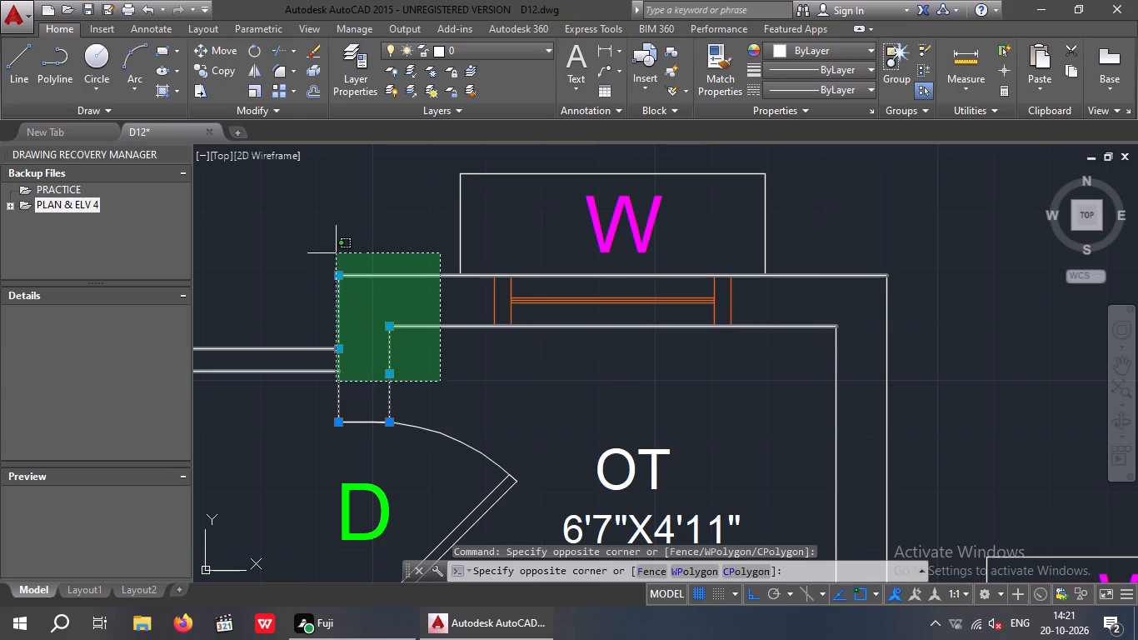
pyautogui.click(336, 253)
pyautogui.moveTo(955, 362); pyautogui.dragTo(853, 417)
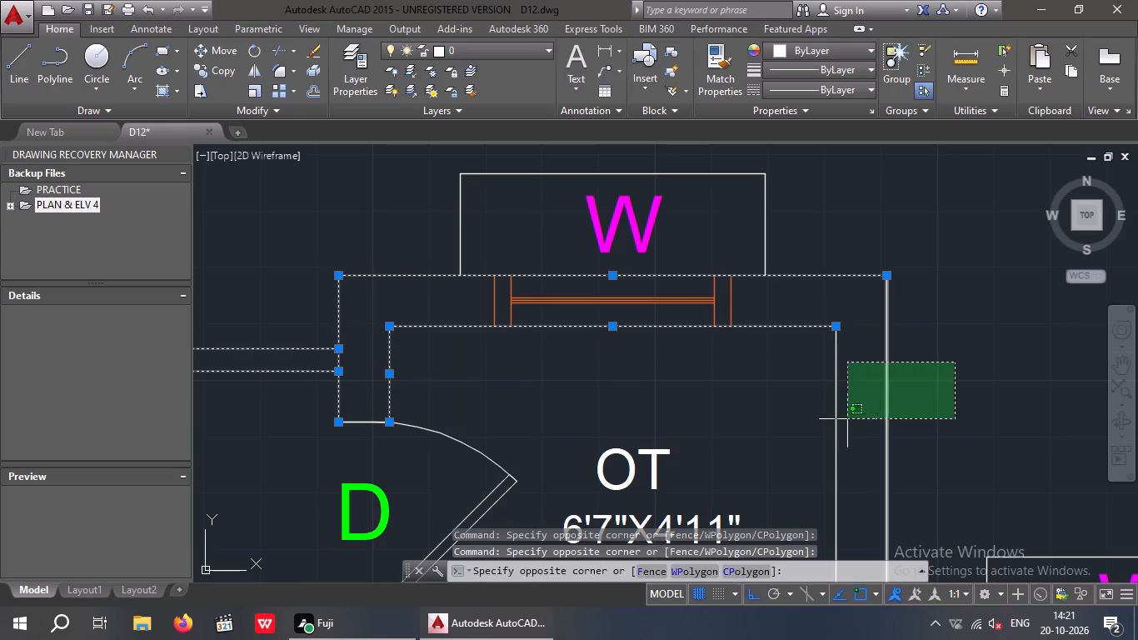
pyautogui.moveTo(827, 427); pyautogui.dragTo(811, 431)
# Add the outside step lines beside the OT and the kitchen's outer side and upper wall lines to the selection.
pyautogui.scroll(-2, 740, 281)
pyautogui.moveTo(532, 337); pyautogui.dragTo(530, 339)
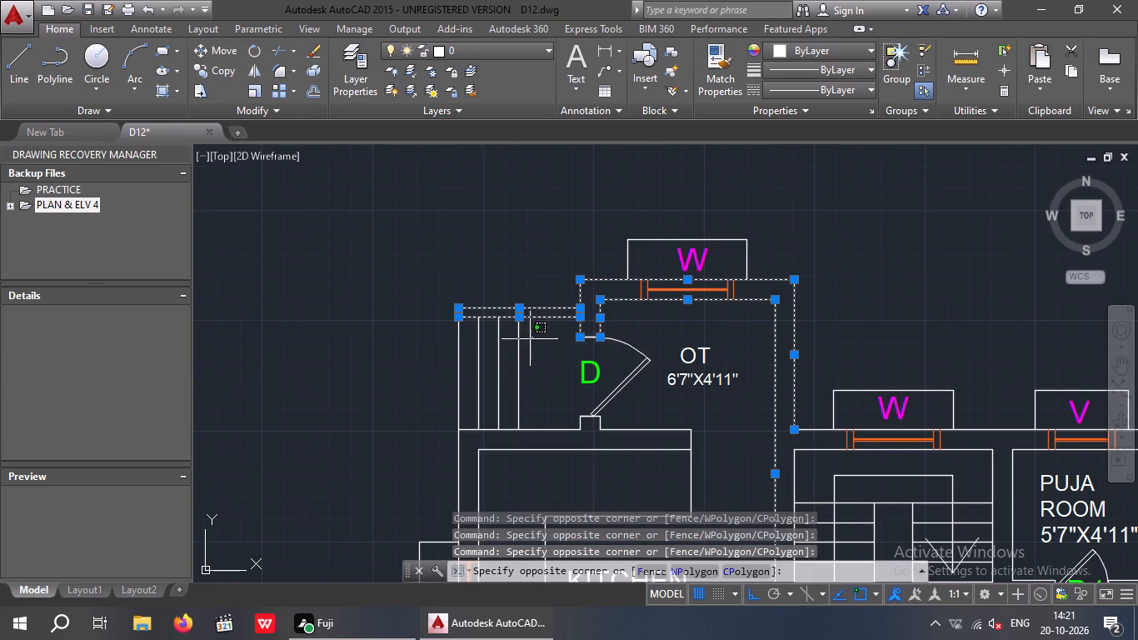
pyautogui.moveTo(530, 339); pyautogui.dragTo(481, 353)
pyautogui.click(431, 366)
pyautogui.scroll(-2, 440, 335)
pyautogui.scroll(3, 462, 407)
pyautogui.moveTo(482, 360); pyautogui.dragTo(417, 376)
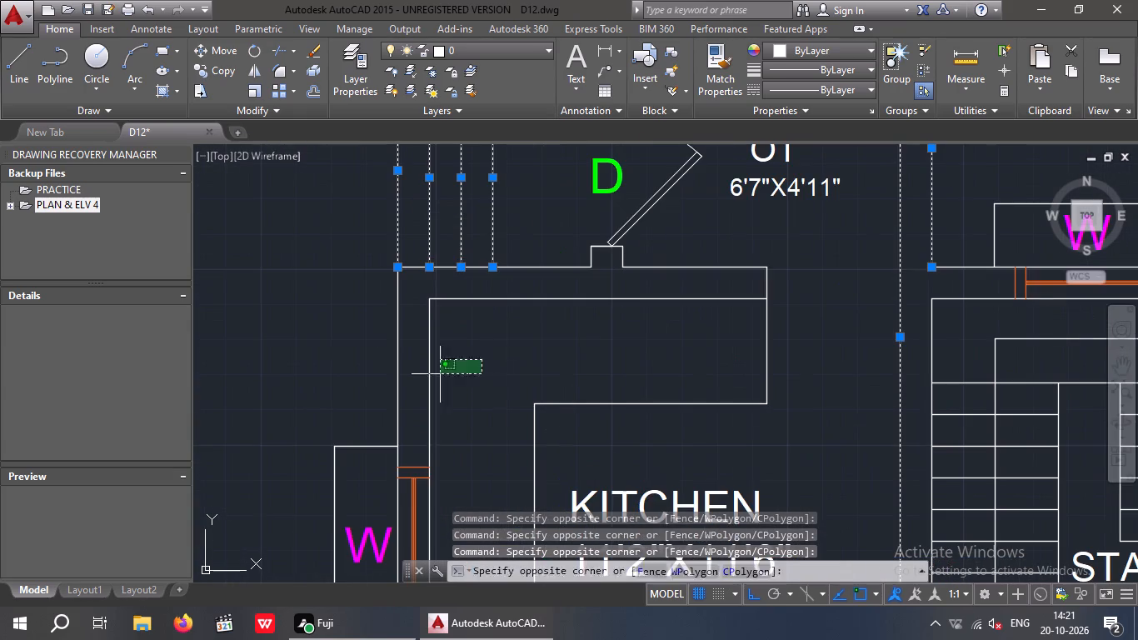
pyautogui.moveTo(417, 376); pyautogui.dragTo(411, 376)
pyautogui.click(362, 382)
pyautogui.moveTo(562, 339); pyautogui.dragTo(528, 341)
pyautogui.click(454, 252)
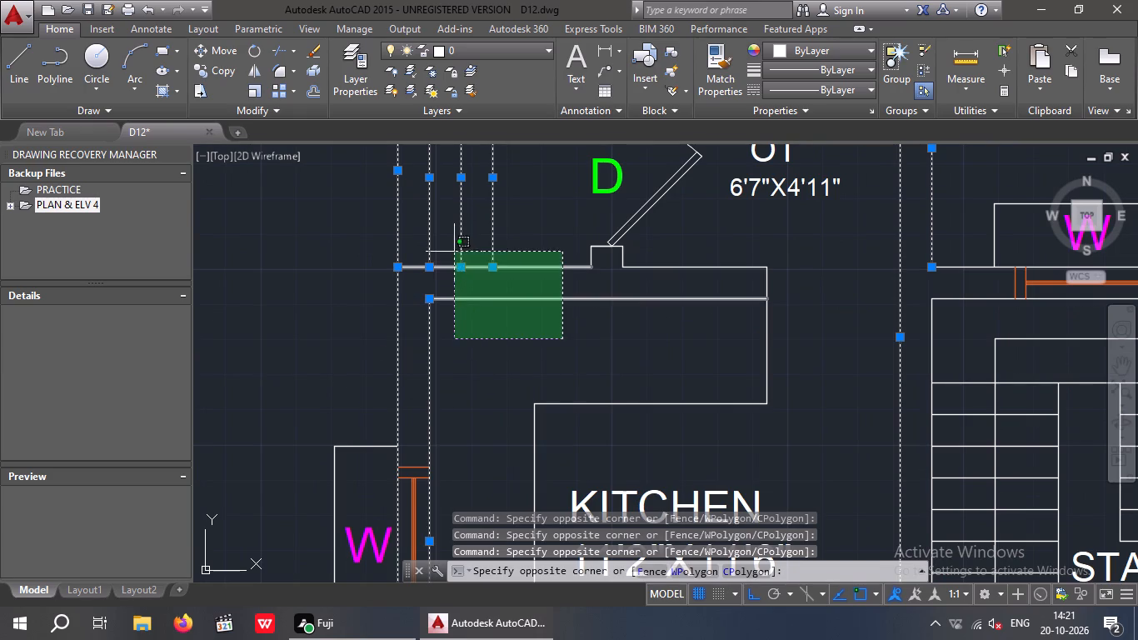
# Add the rest of the wall between OT and kitchen, with the small jamb at the OT's outer door, to the selection.
pyautogui.scroll(-2, 462, 252)
pyautogui.scroll(3, 560, 287)
pyautogui.moveTo(567, 352); pyautogui.dragTo(569, 392, button='middle')
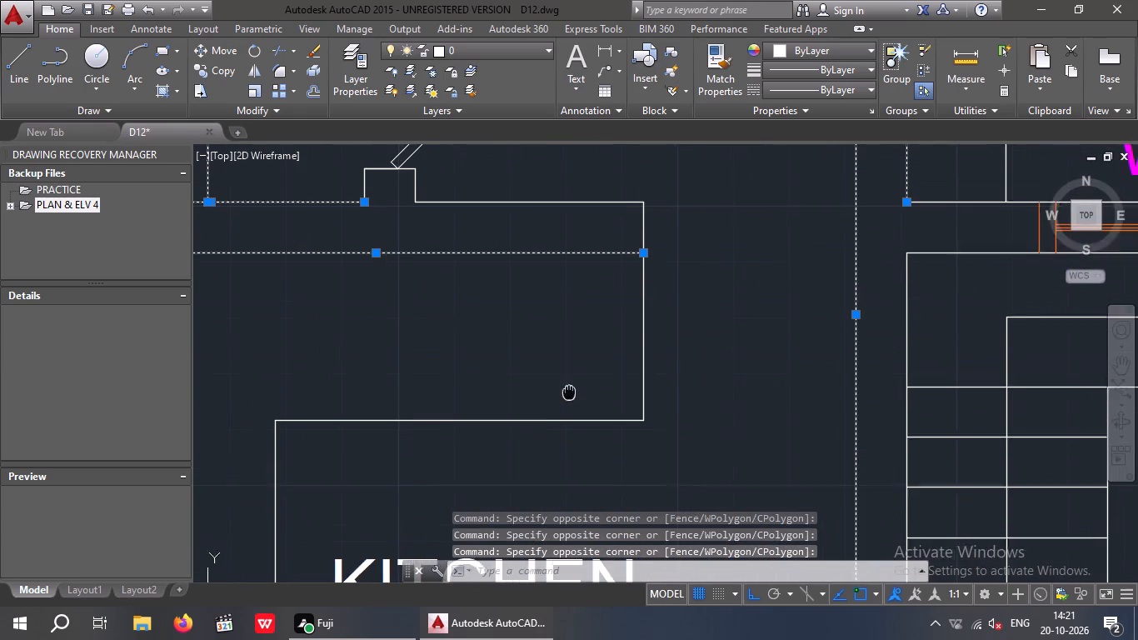
pyautogui.moveTo(569, 392); pyautogui.dragTo(569, 402, button='middle')
pyautogui.moveTo(554, 337); pyautogui.dragTo(524, 318)
pyautogui.click(476, 200)
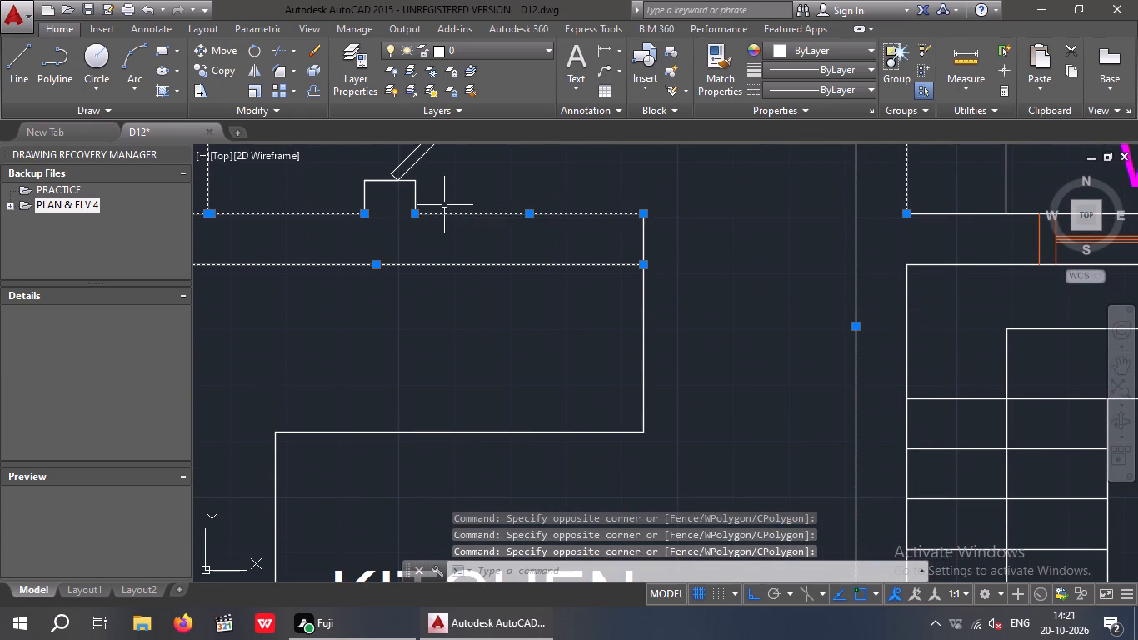
pyautogui.moveTo(445, 191); pyautogui.dragTo(408, 202)
pyautogui.click(348, 194)
pyautogui.scroll(1, 378, 195)
pyautogui.moveTo(392, 236); pyautogui.dragTo(410, 303, button='middle')
pyautogui.click(412, 285)
pyautogui.click(375, 242)
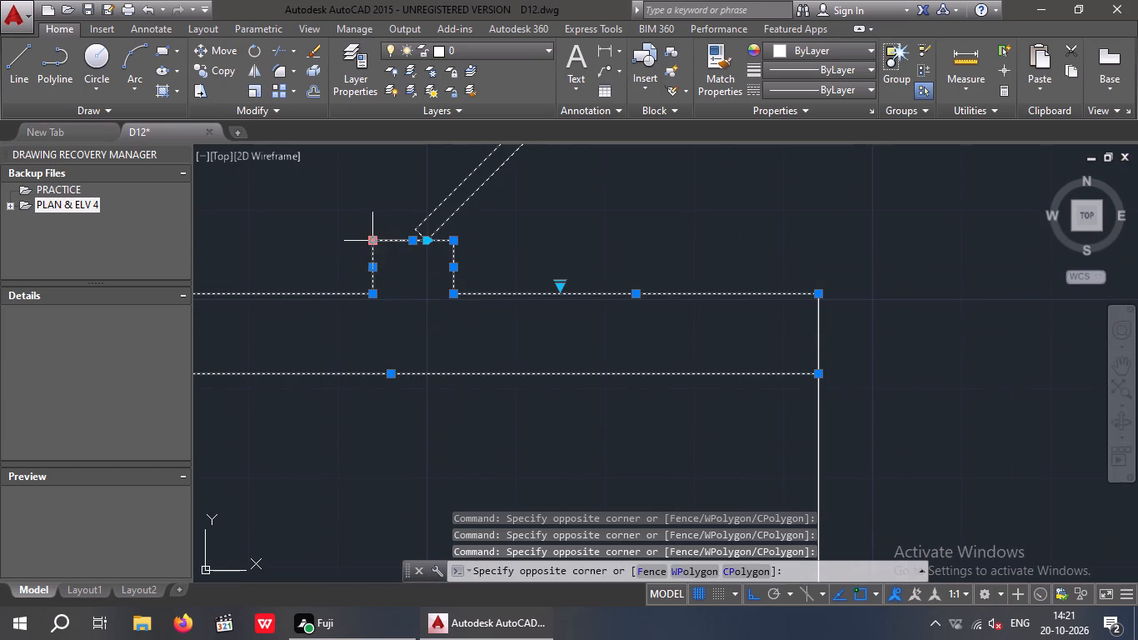
# Add the kitchen's L-shaped counter lines to the selection.
pyautogui.scroll(-4, 377, 239)
pyautogui.scroll(2, 474, 283)
pyautogui.moveTo(447, 236); pyautogui.dragTo(386, 272)
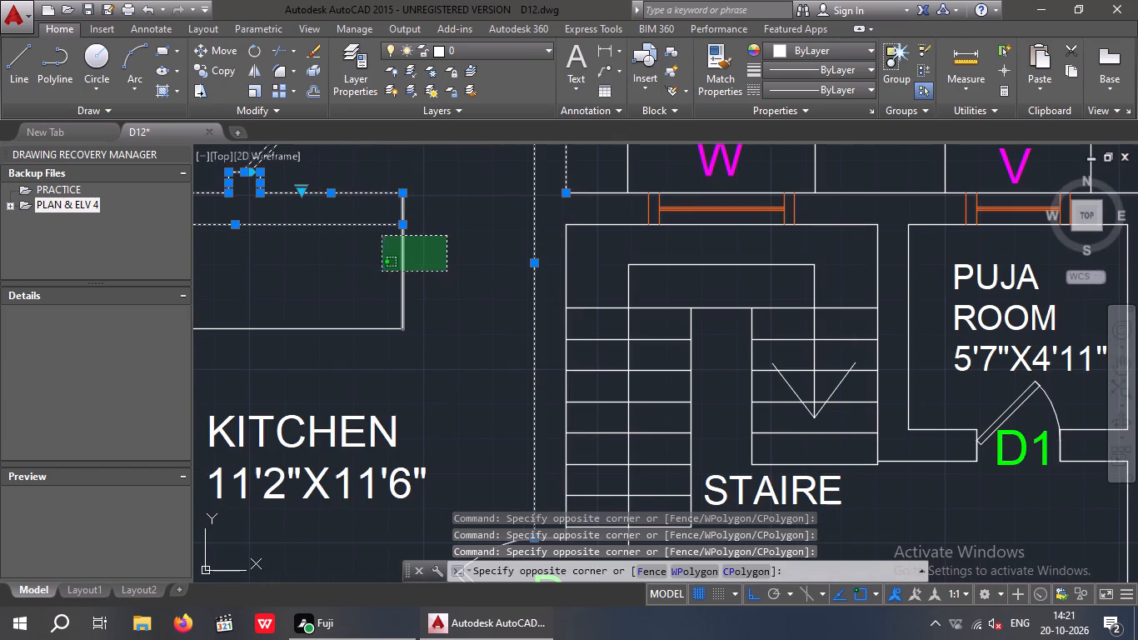
pyautogui.click(355, 280)
pyautogui.scroll(-2, 380, 251)
pyautogui.moveTo(341, 294); pyautogui.dragTo(327, 295)
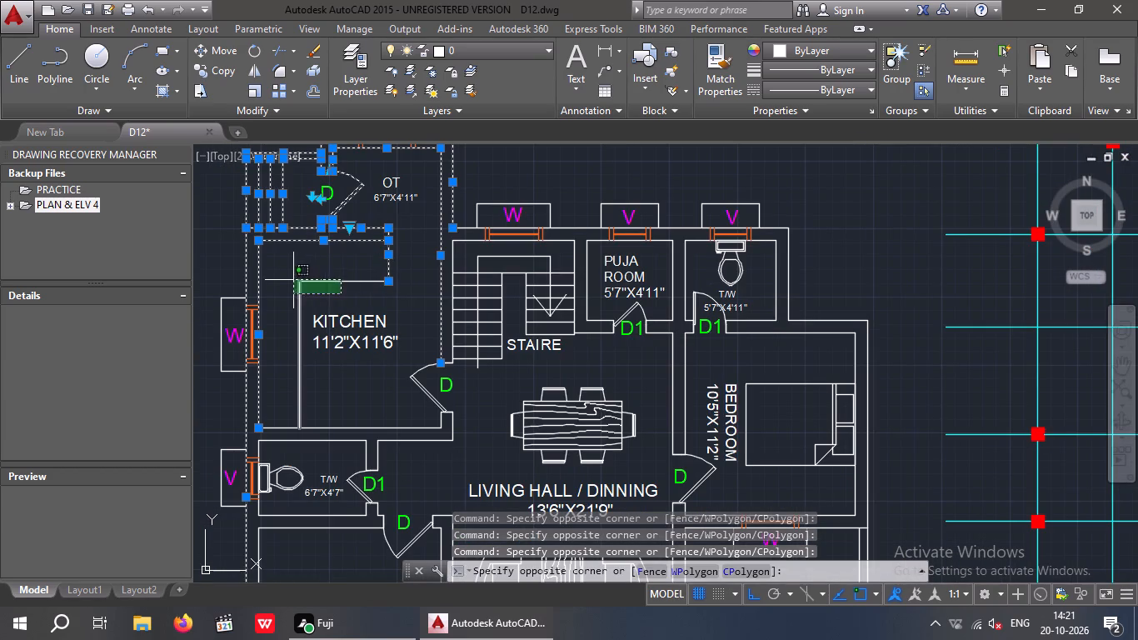
pyautogui.click(292, 277)
# Add the staircase's upper and side walls and the puja room's upper and stair-side walls to the selection.
pyautogui.scroll(-2, 301, 270)
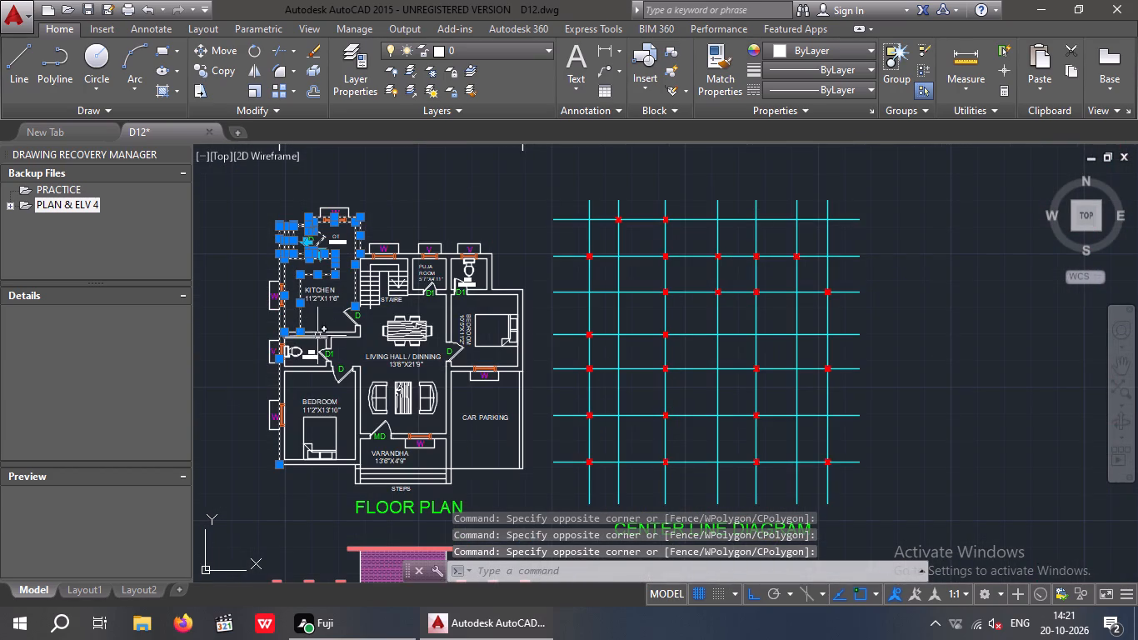
pyautogui.scroll(4, 374, 257)
pyautogui.click(313, 277)
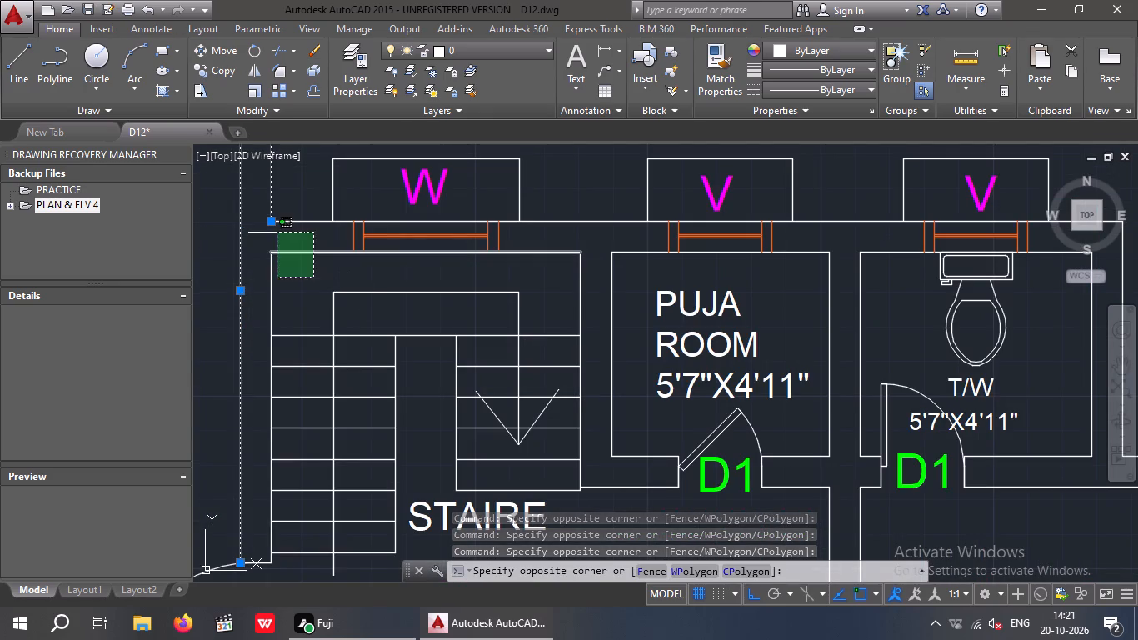
pyautogui.click(271, 221)
pyautogui.scroll(-1, 549, 287)
pyautogui.scroll(2, 577, 290)
pyautogui.moveTo(613, 258); pyautogui.dragTo(522, 279)
pyautogui.click(498, 277)
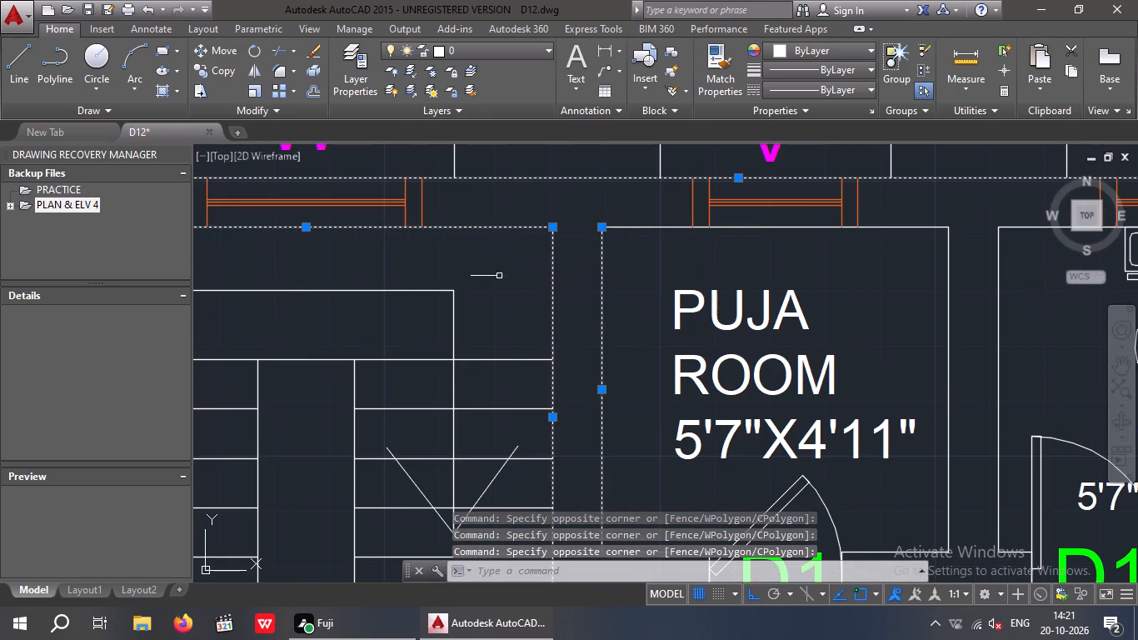
pyautogui.scroll(-1, 520, 267)
pyautogui.moveTo(615, 254); pyautogui.dragTo(601, 262)
pyautogui.click(571, 229)
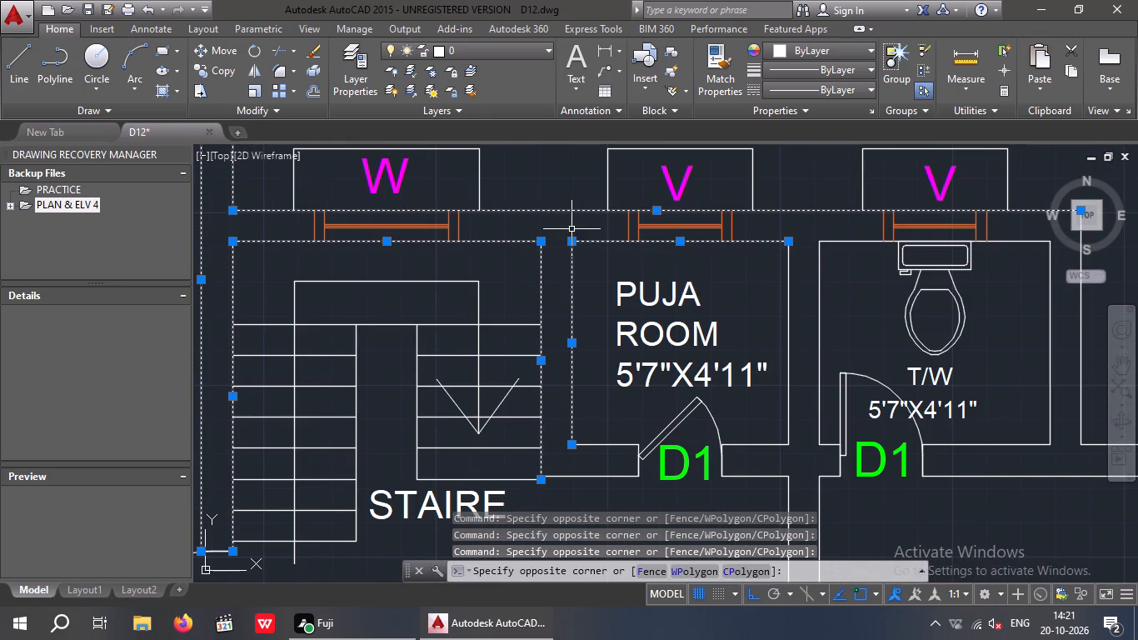
# Add the wall between the puja room and the 5'7"X4'11" T/W, plus that toilet's upper and outer side walls, to the selection.
pyautogui.click(851, 271)
pyautogui.moveTo(851, 271); pyautogui.dragTo(817, 276)
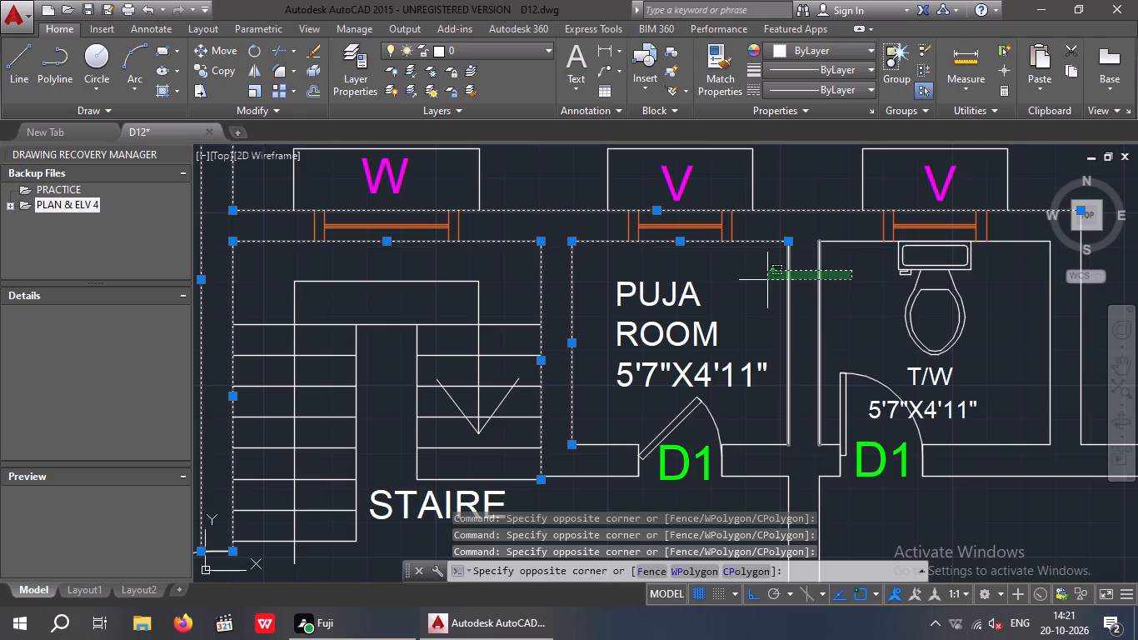
pyautogui.click(767, 280)
pyautogui.click(846, 272)
pyautogui.click(831, 235)
pyautogui.scroll(-2, 831, 235)
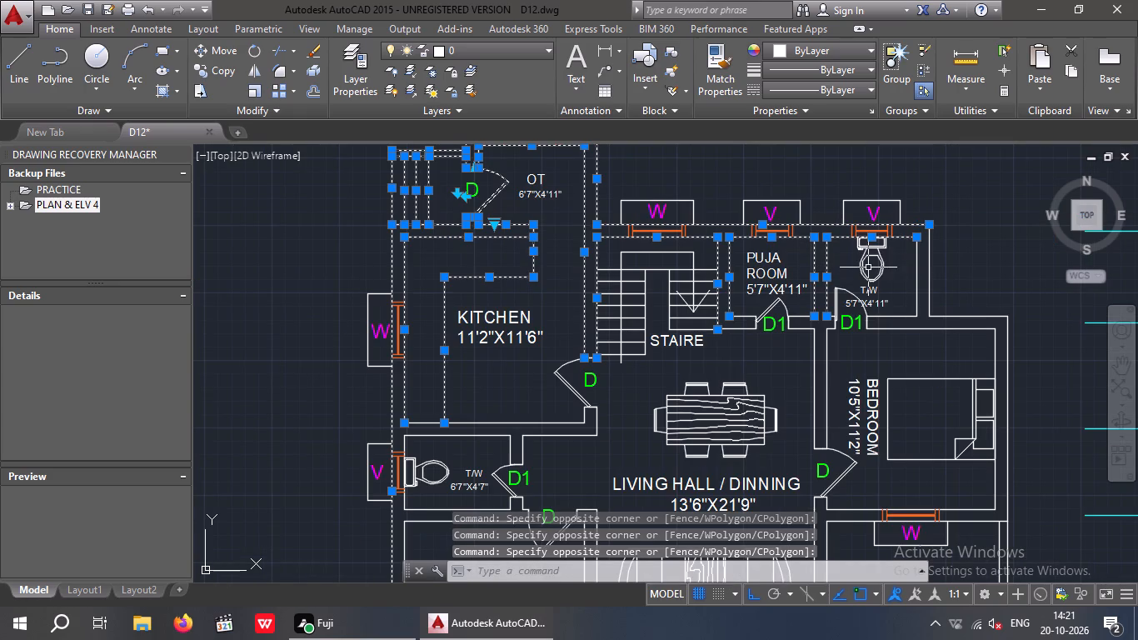
pyautogui.scroll(2, 921, 265)
pyautogui.moveTo(996, 234); pyautogui.dragTo(880, 287)
pyautogui.click(874, 290)
pyautogui.scroll(-2, 885, 286)
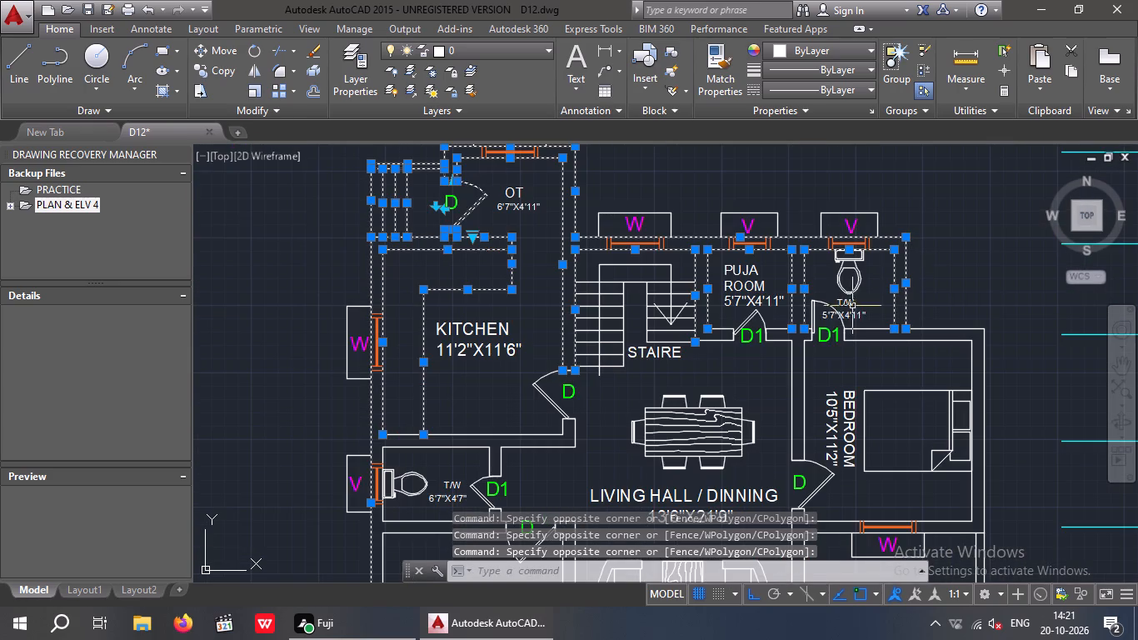
# Add the puja room's lower wall segments on both sides of its D1 door to the selection.
pyautogui.scroll(3, 716, 342)
pyautogui.click(764, 359)
pyautogui.moveTo(763, 359); pyautogui.dragTo(718, 347)
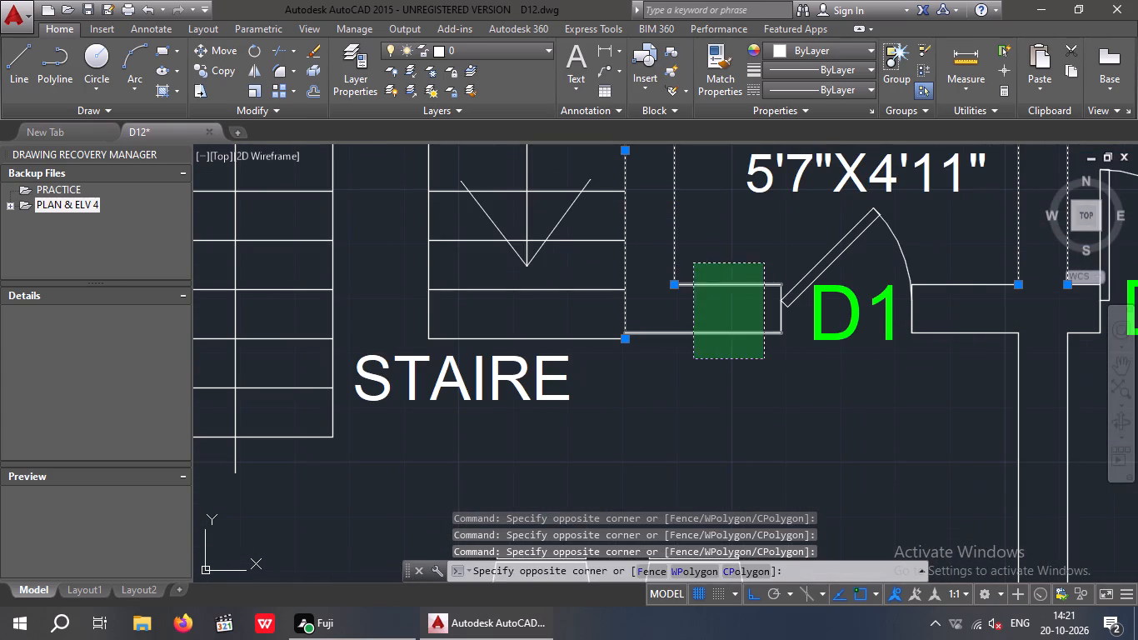
pyautogui.click(693, 263)
pyautogui.scroll(-2, 687, 267)
pyautogui.click(875, 331)
pyautogui.click(843, 272)
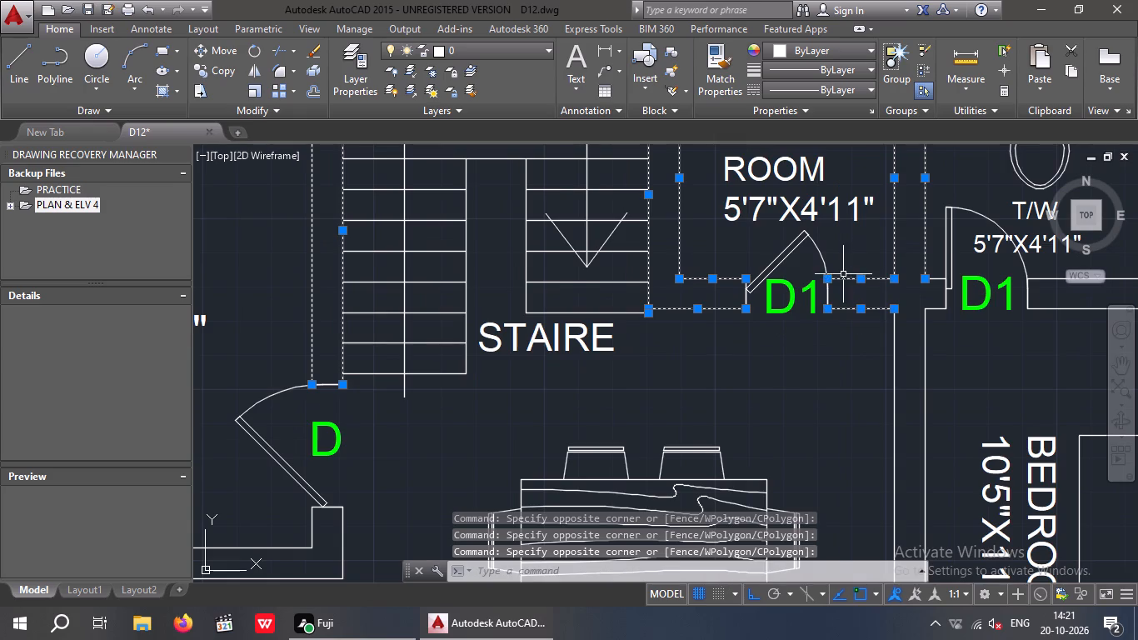
# Add the 5'7"X4'11" toilet's D1 door jamb and the wall between the living hall and the 10'5"X11'2" bedroom to the selection.
pyautogui.scroll(-2, 843, 275)
pyautogui.scroll(4, 891, 294)
pyautogui.moveTo(848, 294); pyautogui.dragTo(833, 297)
pyautogui.click(804, 257)
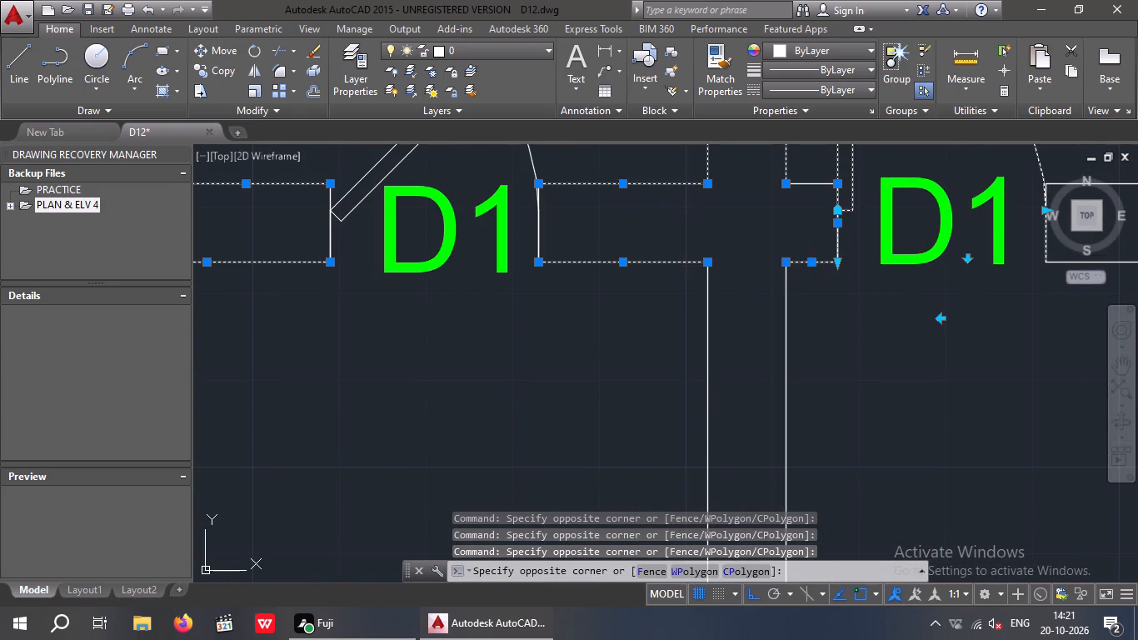
pyautogui.moveTo(810, 236); pyautogui.dragTo(808, 228)
pyautogui.click(801, 175)
pyautogui.scroll(-2, 797, 177)
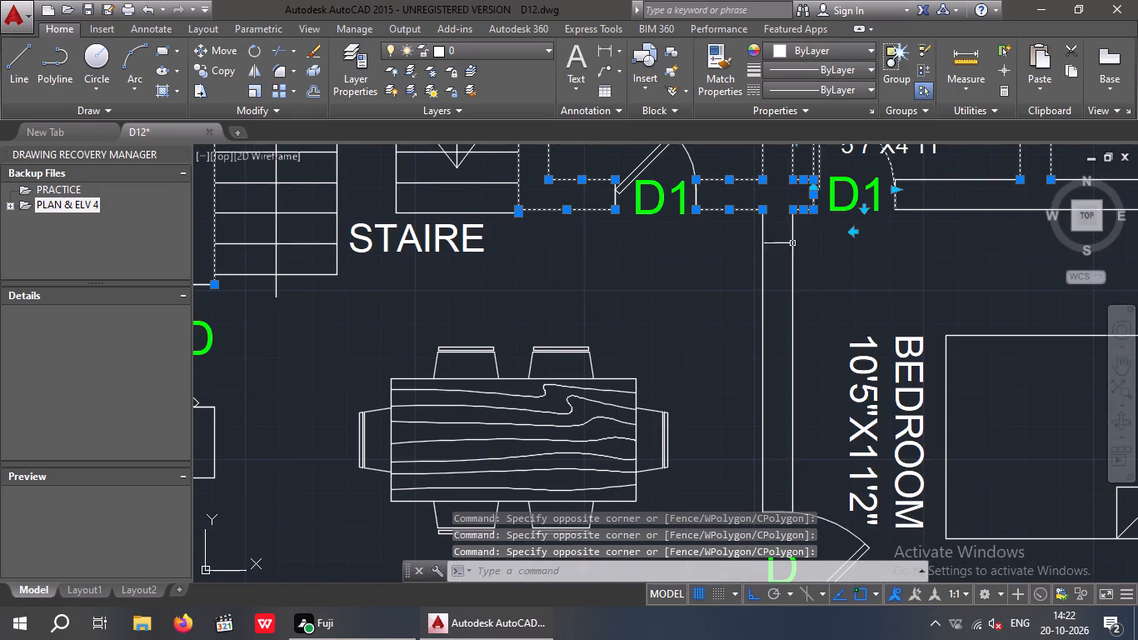
pyautogui.moveTo(820, 240); pyautogui.dragTo(711, 278)
pyautogui.click(711, 278)
# Add the upper wall and outer side wall lines of the 10'5"X11'2" bedroom to the selection.
pyautogui.scroll(-2, 717, 265)
pyautogui.moveTo(863, 273); pyautogui.dragTo(525, 362, button='middle')
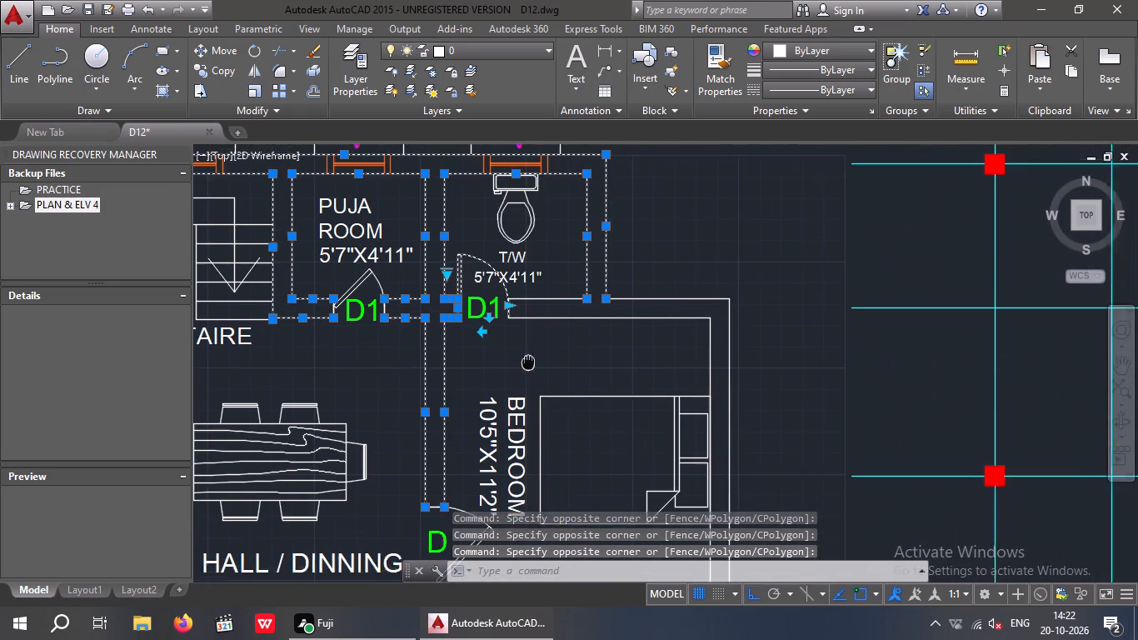
pyautogui.moveTo(525, 362); pyautogui.dragTo(520, 362, button='middle')
pyautogui.scroll(1, 553, 333)
pyautogui.moveTo(537, 344); pyautogui.dragTo(522, 337)
pyautogui.click(498, 264)
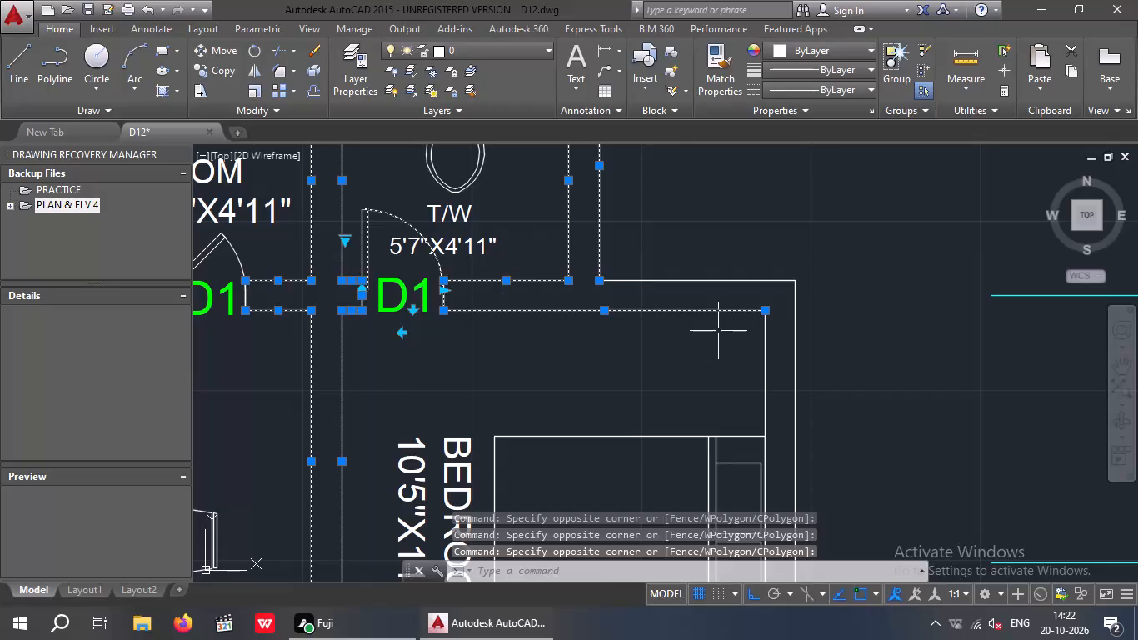
pyautogui.moveTo(727, 352); pyautogui.dragTo(682, 330)
pyautogui.click(644, 244)
pyautogui.moveTo(882, 321); pyautogui.dragTo(696, 386)
pyautogui.click(668, 395)
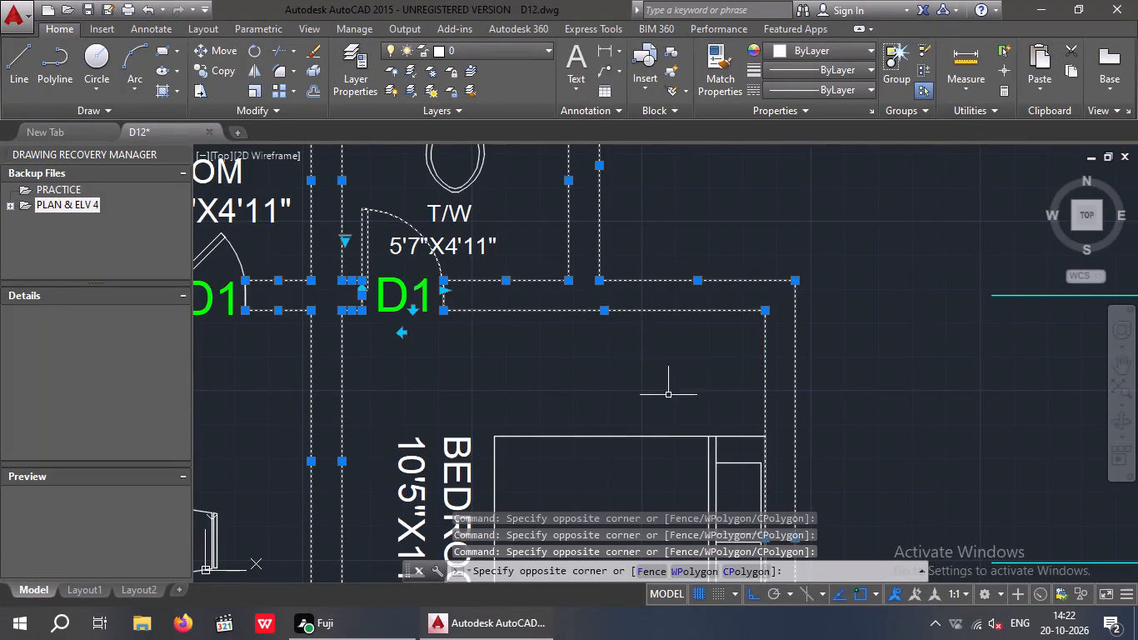
# Add the kitchen's lower wall lines and the jamb beside its D door to the selection.
pyautogui.scroll(-3, 730, 333)
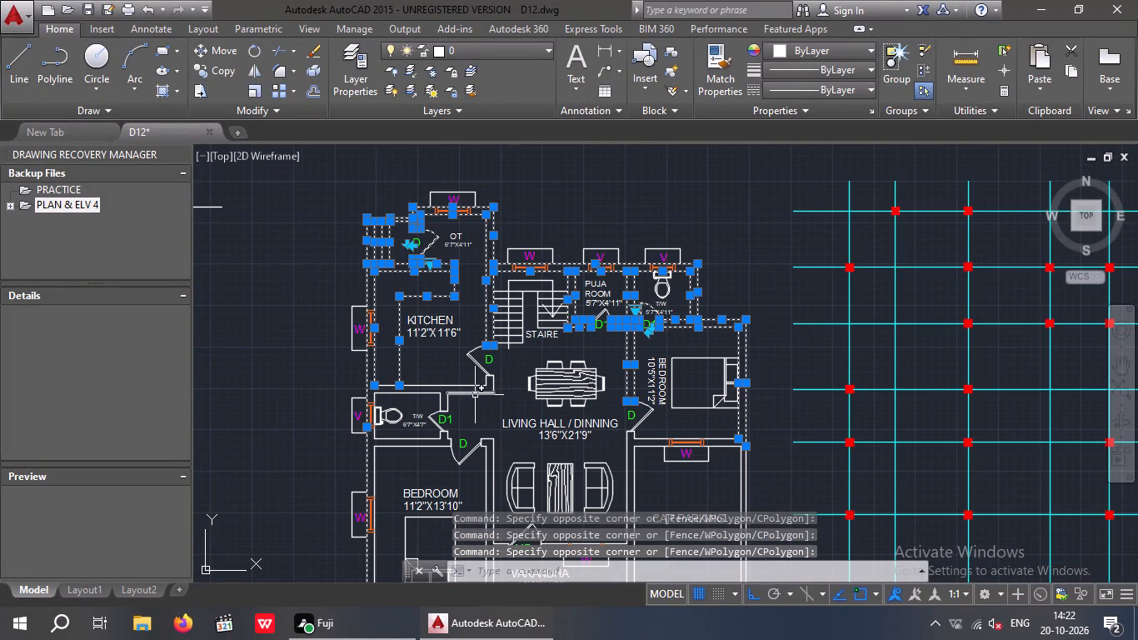
pyautogui.moveTo(488, 399); pyautogui.dragTo(564, 357, button='middle')
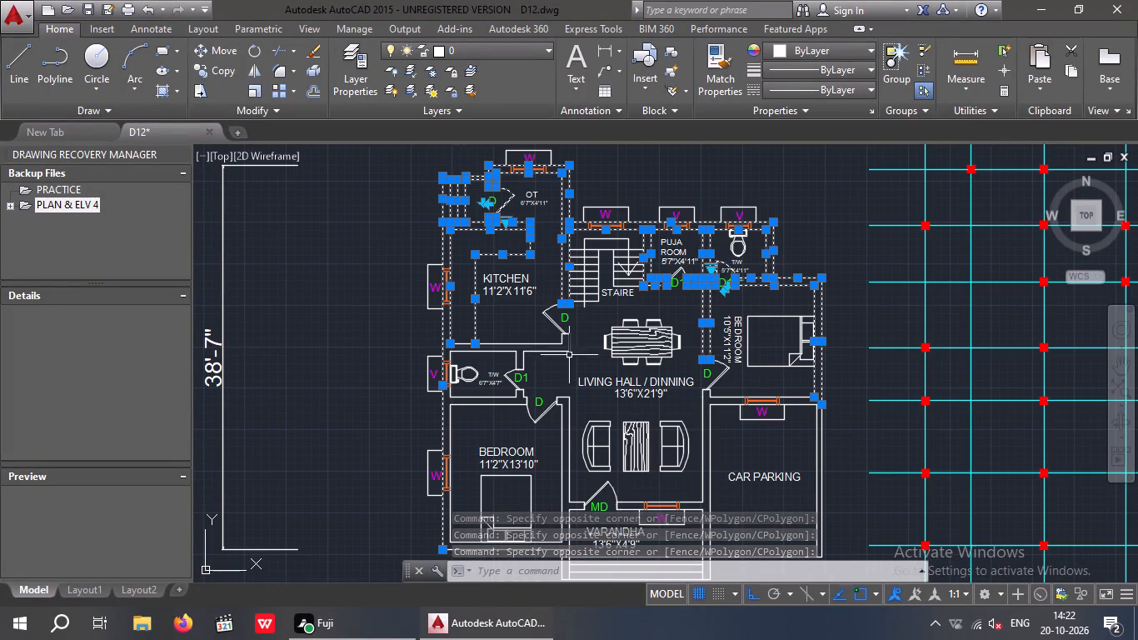
pyautogui.scroll(4, 562, 357)
pyautogui.moveTo(627, 242); pyautogui.dragTo(567, 265)
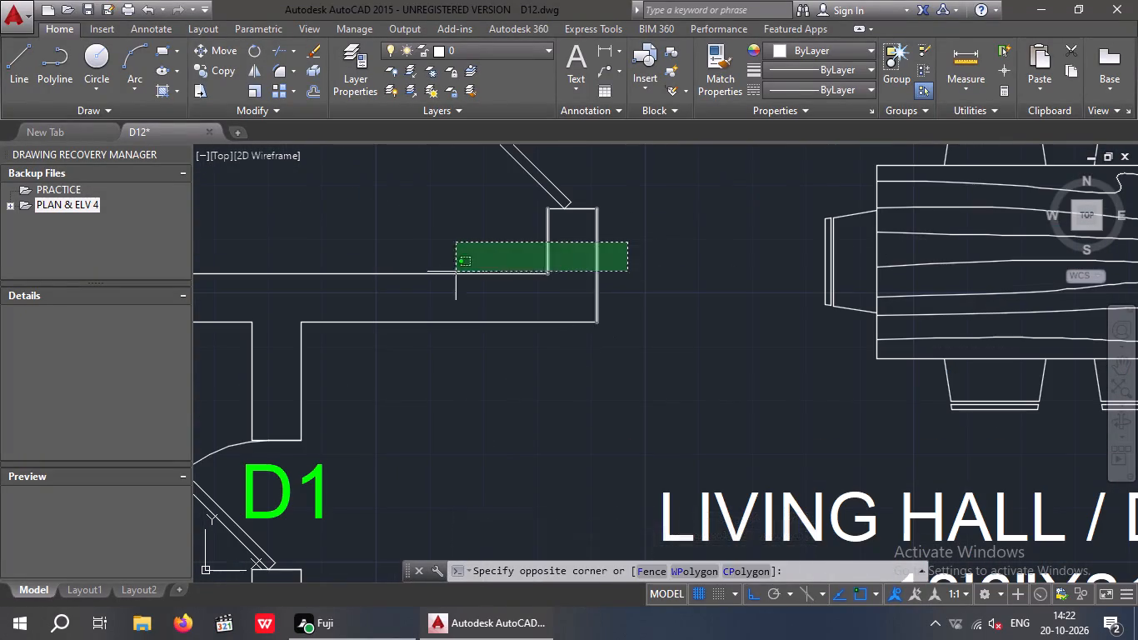
pyautogui.click(456, 272)
pyautogui.moveTo(527, 398); pyautogui.dragTo(434, 343)
pyautogui.click(380, 252)
# Add the 6'7"X4'7" toilet's wall beside its D1 door, its upper wall line and its outer side wall line to the selection.
pyautogui.scroll(-2, 382, 257)
pyautogui.scroll(2, 347, 300)
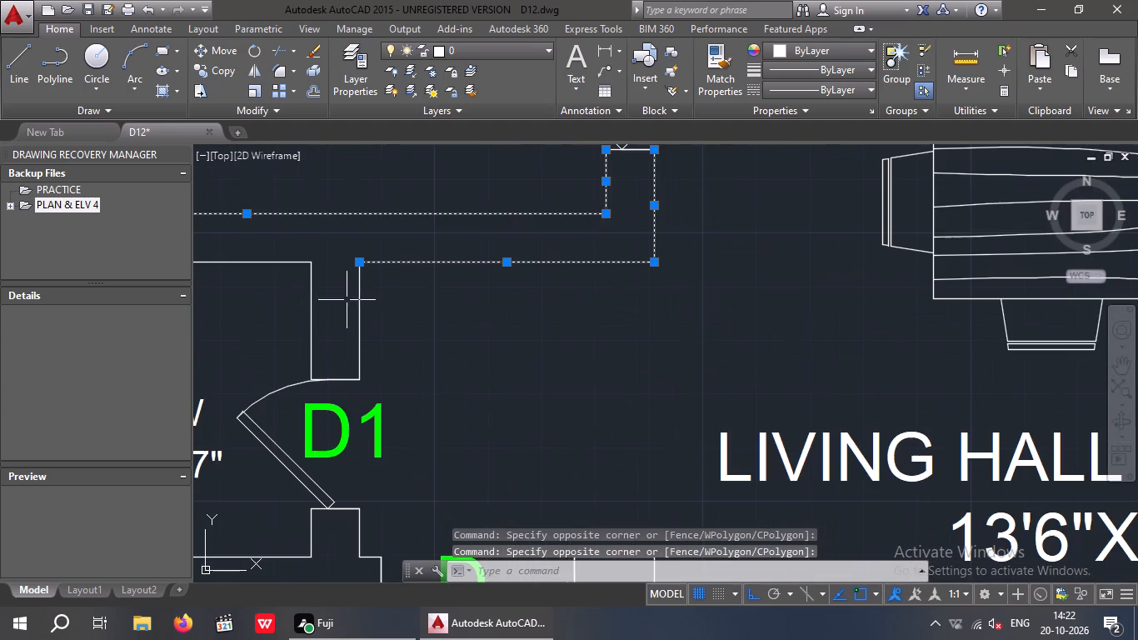
pyautogui.moveTo(401, 297); pyautogui.dragTo(279, 330)
pyautogui.moveTo(277, 330); pyautogui.dragTo(285, 332)
pyautogui.scroll(-2, 298, 325)
pyautogui.moveTo(413, 350); pyautogui.dragTo(551, 344, button='middle')
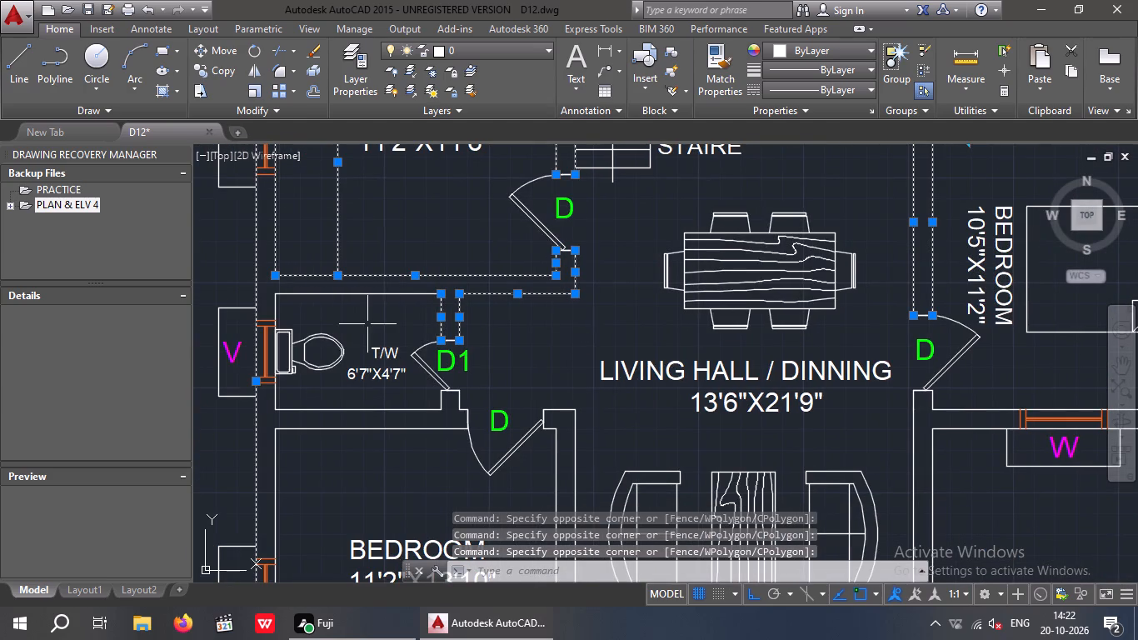
pyautogui.click(367, 322)
pyautogui.doubleClick(347, 276)
pyautogui.scroll(3, 275, 397)
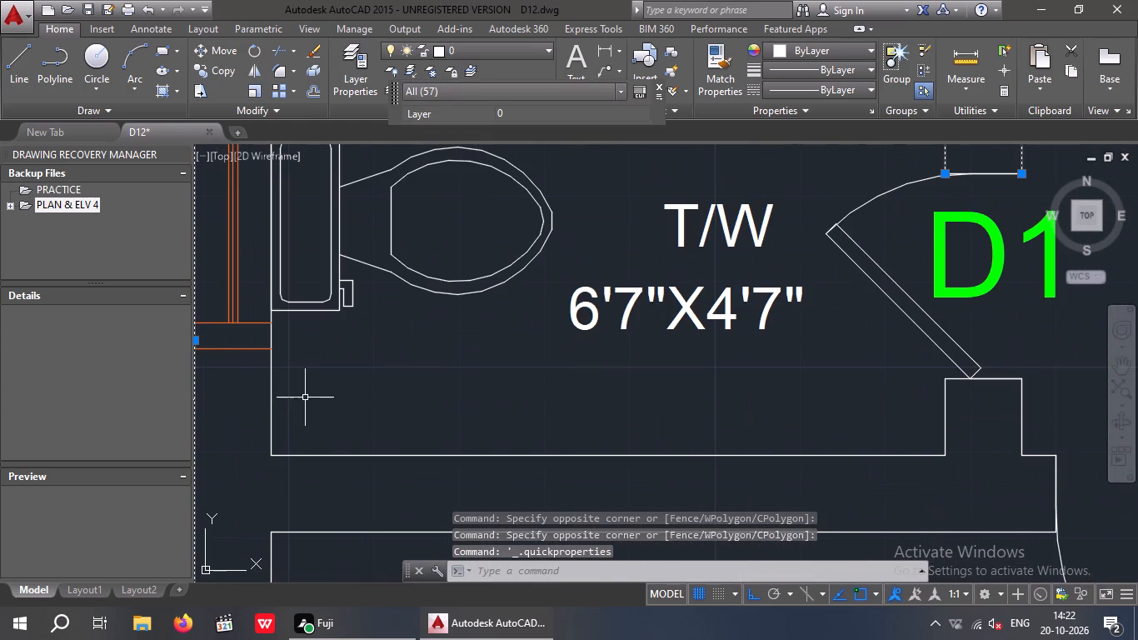
pyautogui.moveTo(305, 397); pyautogui.dragTo(255, 431)
pyautogui.click(243, 435)
# Add the 6'7"X4'7" toilet's lower wall lines and the jambs between its D1 door and the bedroom's D door to the selection.
pyautogui.scroll(-3, 278, 402)
pyautogui.moveTo(343, 476); pyautogui.dragTo(322, 455)
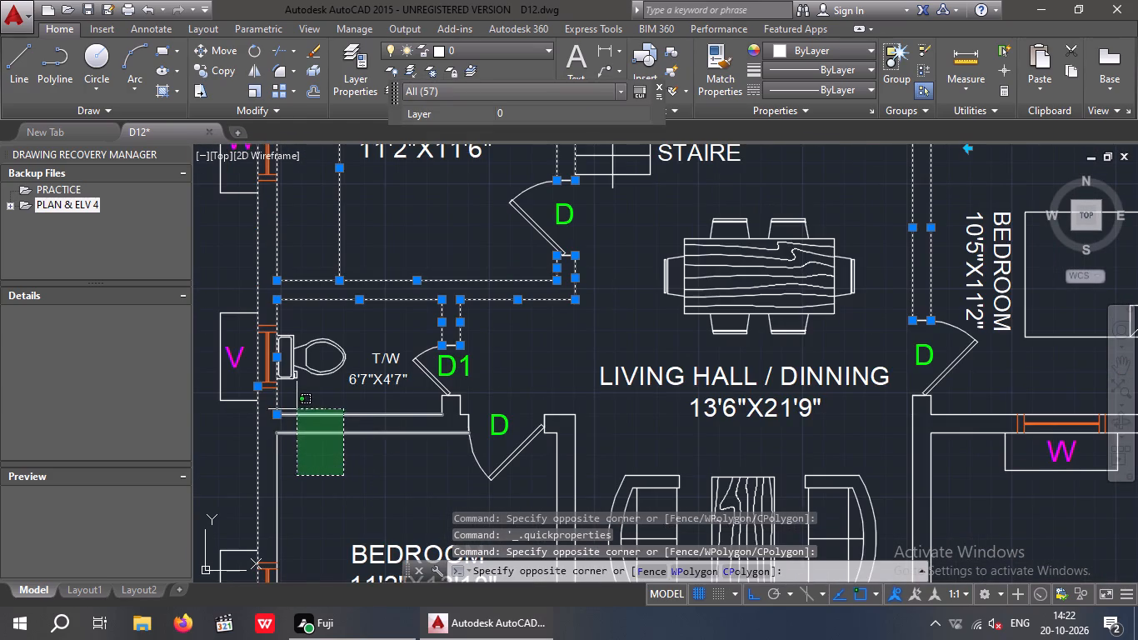
pyautogui.click(297, 409)
pyautogui.scroll(2, 452, 421)
pyautogui.moveTo(507, 358); pyautogui.dragTo(397, 389)
pyautogui.click(369, 390)
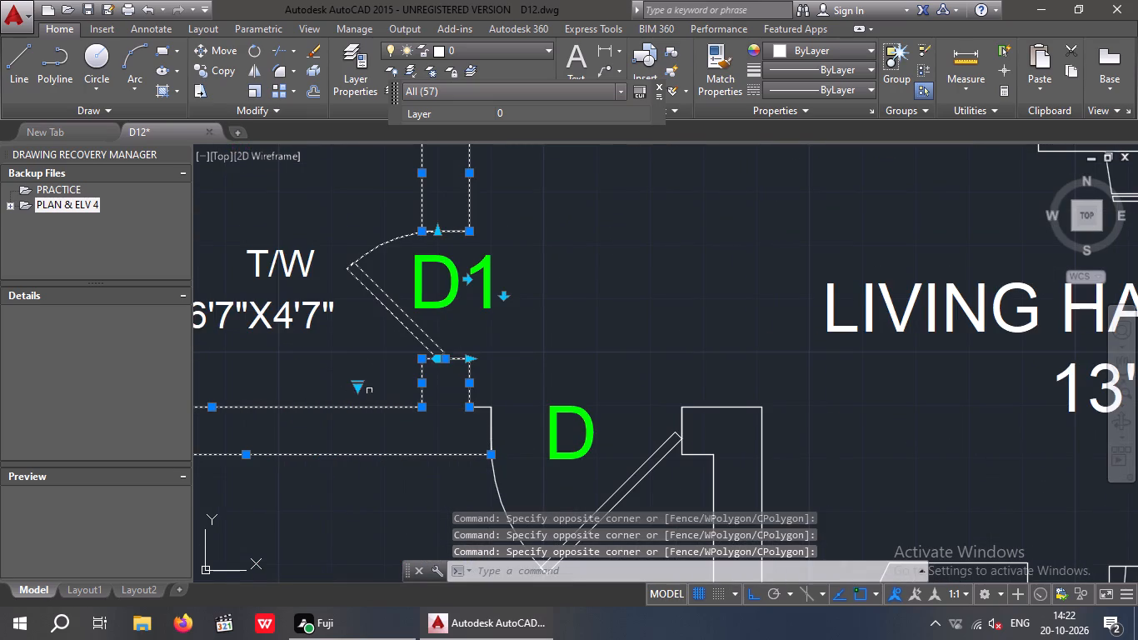
pyautogui.moveTo(521, 388); pyautogui.dragTo(458, 422)
pyautogui.click(457, 423)
pyautogui.scroll(-2, 475, 400)
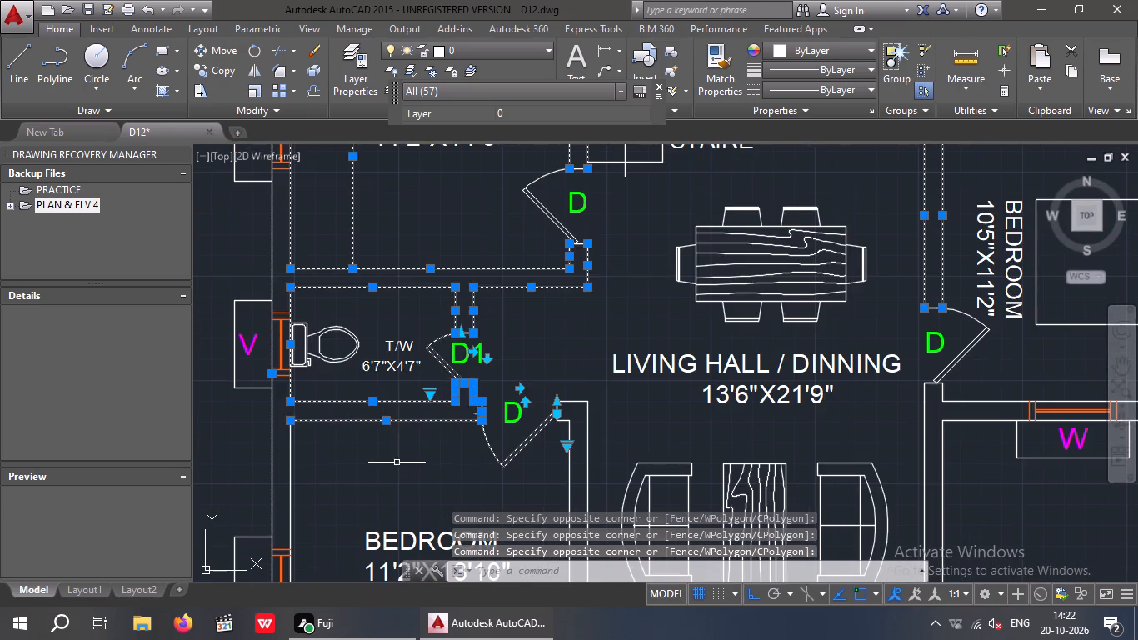
# Add the 11'2"X13'10" bedroom's side wall lines, lower wall lines and the wall line facing the varandha to the selection.
pyautogui.moveTo(397, 457); pyautogui.dragTo(481, 326, button='middle')
pyautogui.moveTo(417, 354); pyautogui.dragTo(368, 379)
pyautogui.click(366, 379)
pyautogui.scroll(-3, 397, 346)
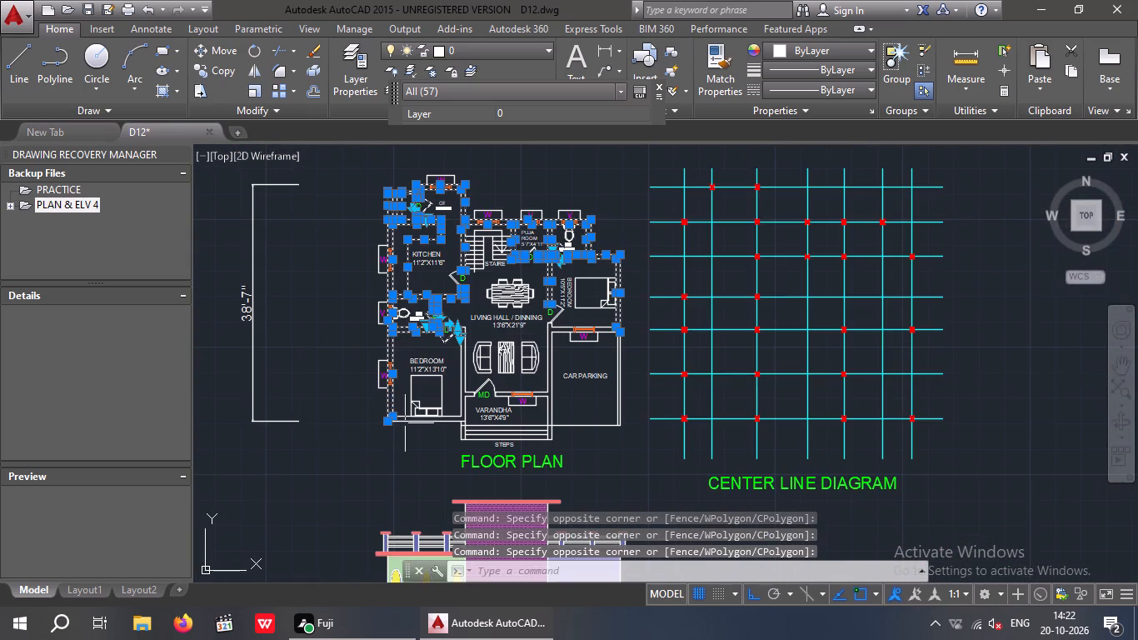
pyautogui.scroll(3, 406, 437)
pyautogui.moveTo(386, 407); pyautogui.dragTo(378, 394)
pyautogui.doubleClick(353, 342)
pyautogui.scroll(-1, 361, 352)
pyautogui.scroll(2, 534, 327)
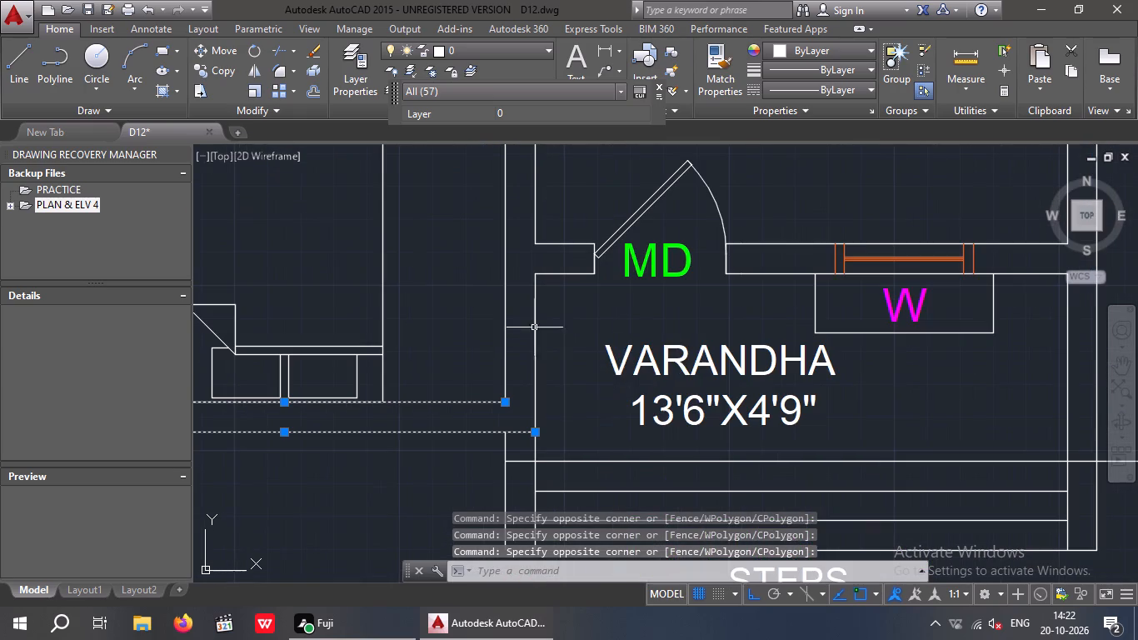
pyautogui.moveTo(568, 327); pyautogui.dragTo(482, 352)
pyautogui.click(452, 362)
pyautogui.moveTo(497, 350); pyautogui.dragTo(478, 524, button='middle')
pyautogui.scroll(-2, 517, 330)
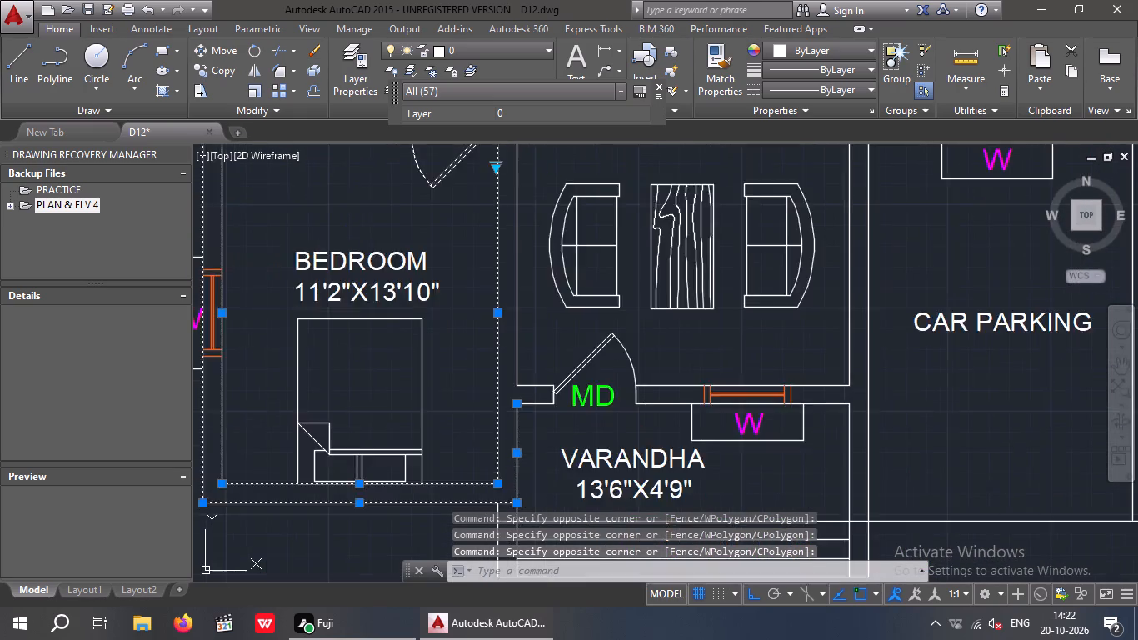
# Add the wall between the 11'2"X13'10" bedroom and the living hall, including the jamb at the D door, to the selection.
pyautogui.moveTo(525, 232); pyautogui.dragTo(522, 332, button='middle')
pyautogui.scroll(3, 517, 307)
pyautogui.moveTo(537, 268); pyautogui.dragTo(469, 317)
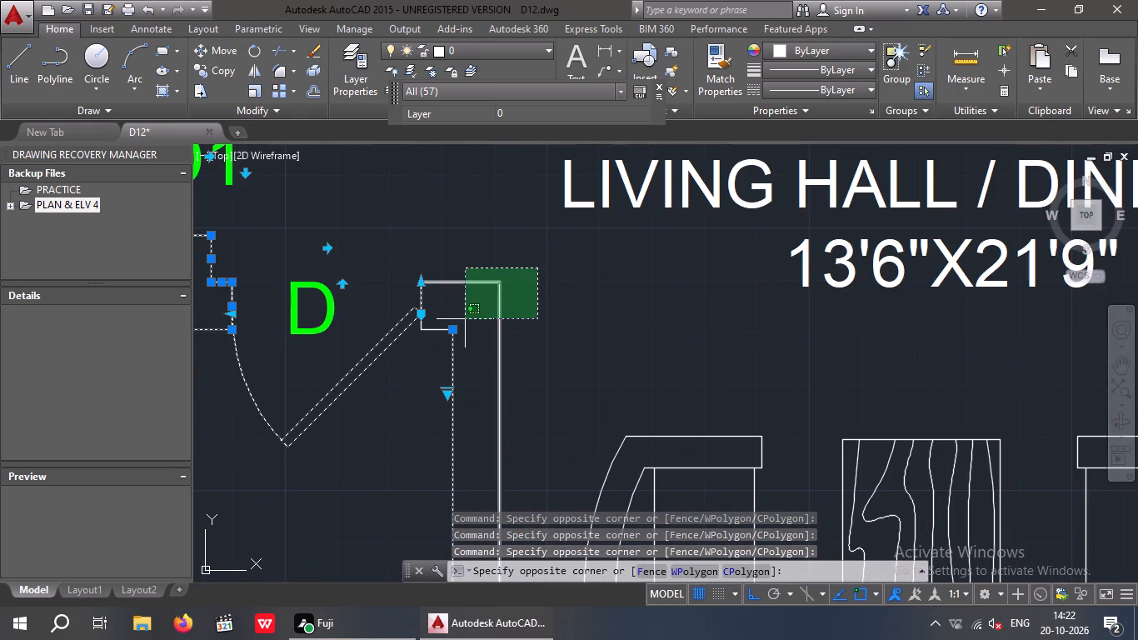
pyautogui.click(465, 319)
pyautogui.scroll(-3, 485, 309)
pyautogui.scroll(5, 467, 317)
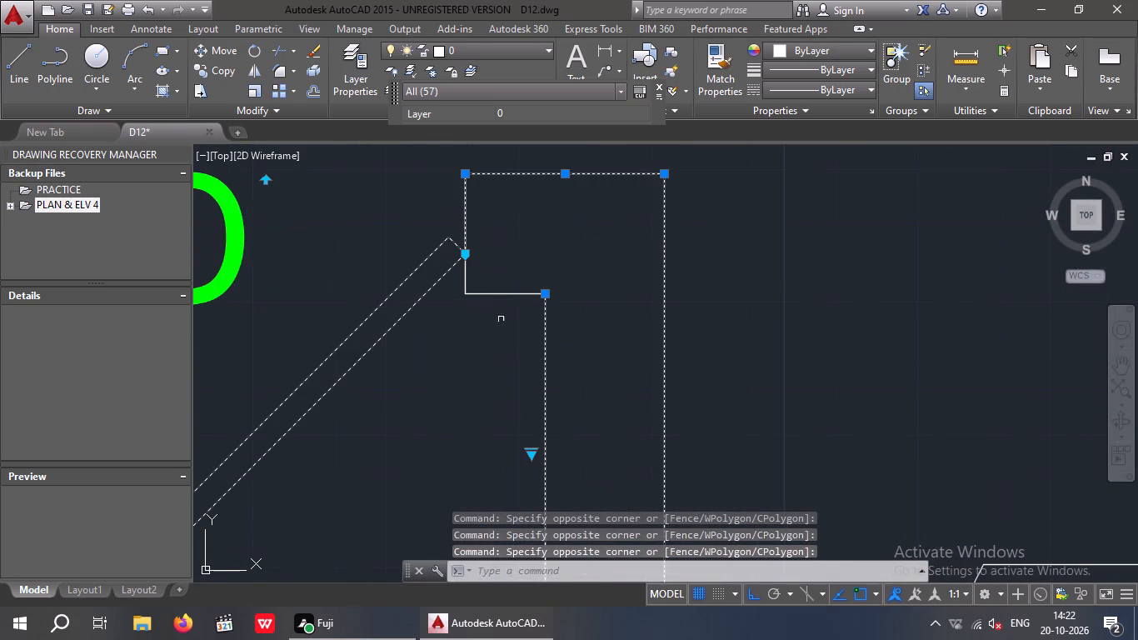
pyautogui.moveTo(502, 320); pyautogui.dragTo(491, 322)
pyautogui.click(492, 275)
pyautogui.scroll(-2, 489, 282)
pyautogui.scroll(3, 482, 281)
pyautogui.moveTo(500, 275); pyautogui.dragTo(452, 307)
pyautogui.click(450, 307)
pyautogui.scroll(-4, 464, 302)
# Add the short wall stub and jamb on the bedroom side of the MD door to the selection.
pyautogui.scroll(-1, 459, 363)
pyautogui.moveTo(457, 360); pyautogui.dragTo(394, 226, button='middle')
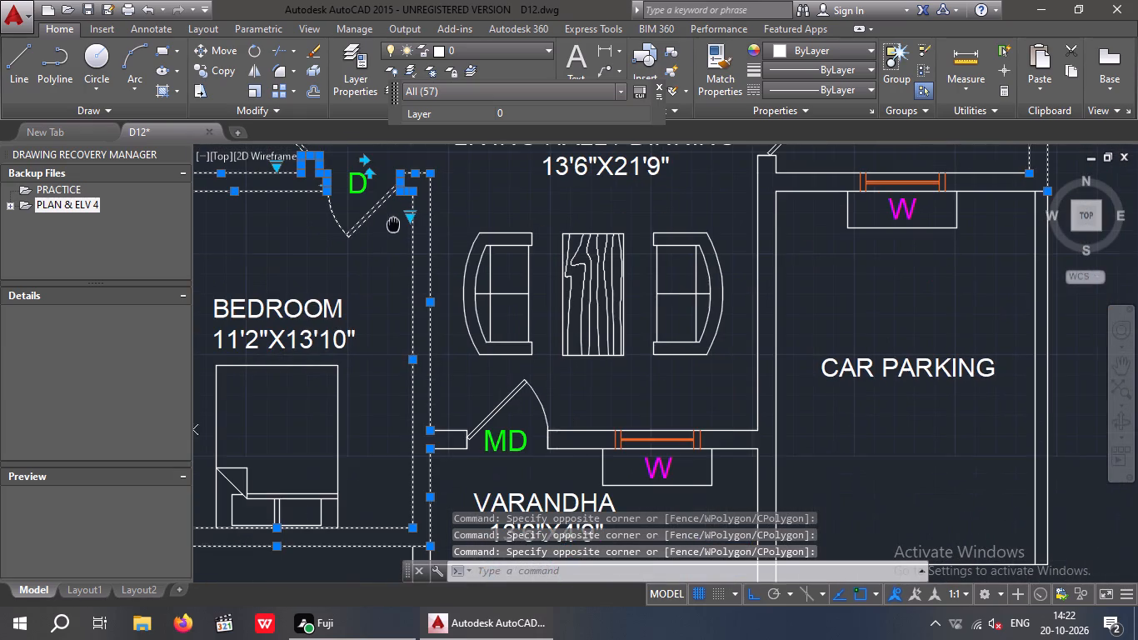
pyautogui.moveTo(401, 355); pyautogui.dragTo(393, 278, button='middle')
pyautogui.scroll(3, 452, 356)
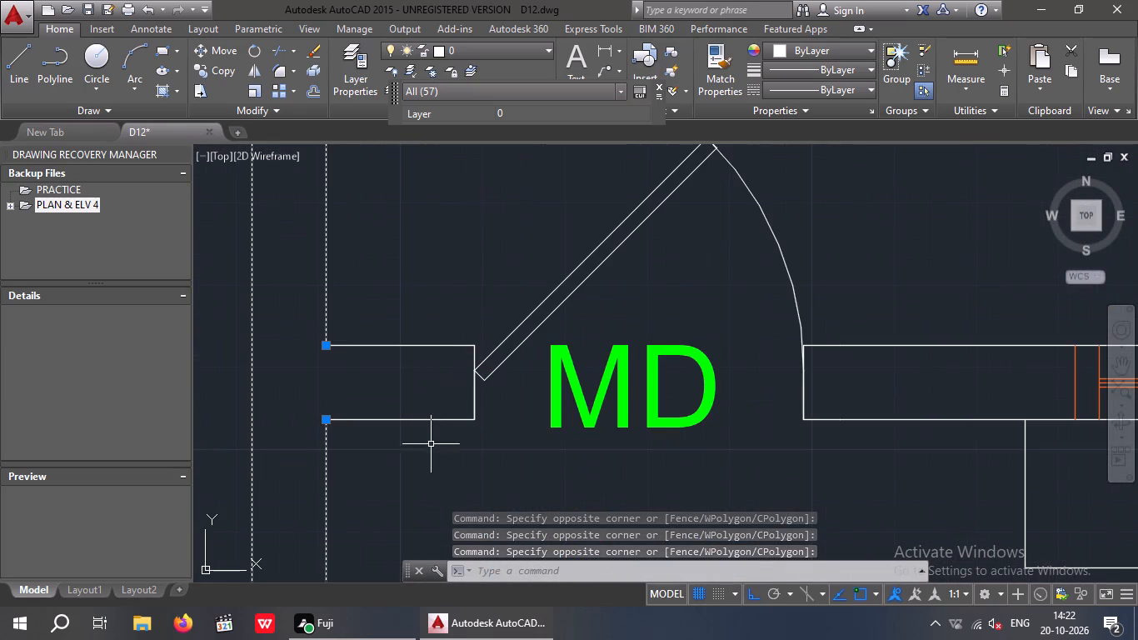
pyautogui.moveTo(434, 450); pyautogui.dragTo(398, 417)
pyautogui.click(347, 319)
pyautogui.scroll(2, 477, 415)
pyautogui.click(510, 372)
pyautogui.moveTo(497, 377); pyautogui.dragTo(432, 394)
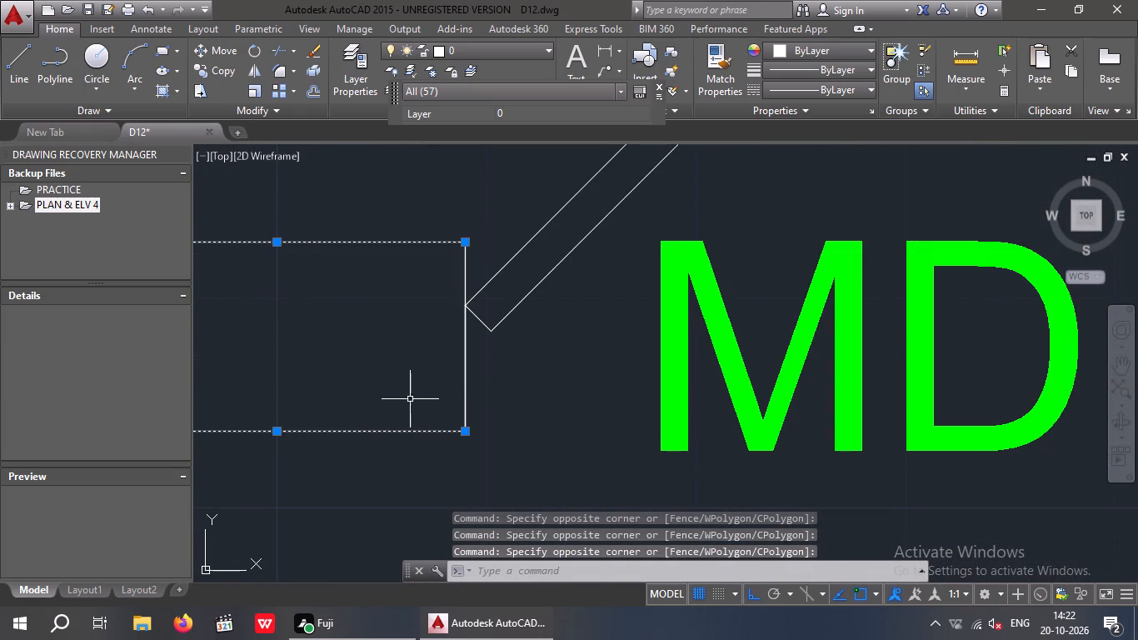
pyautogui.click(410, 399)
pyautogui.moveTo(498, 374); pyautogui.dragTo(443, 397)
pyautogui.moveTo(529, 372); pyautogui.dragTo(432, 406)
pyautogui.click(427, 405)
pyautogui.scroll(-3, 435, 395)
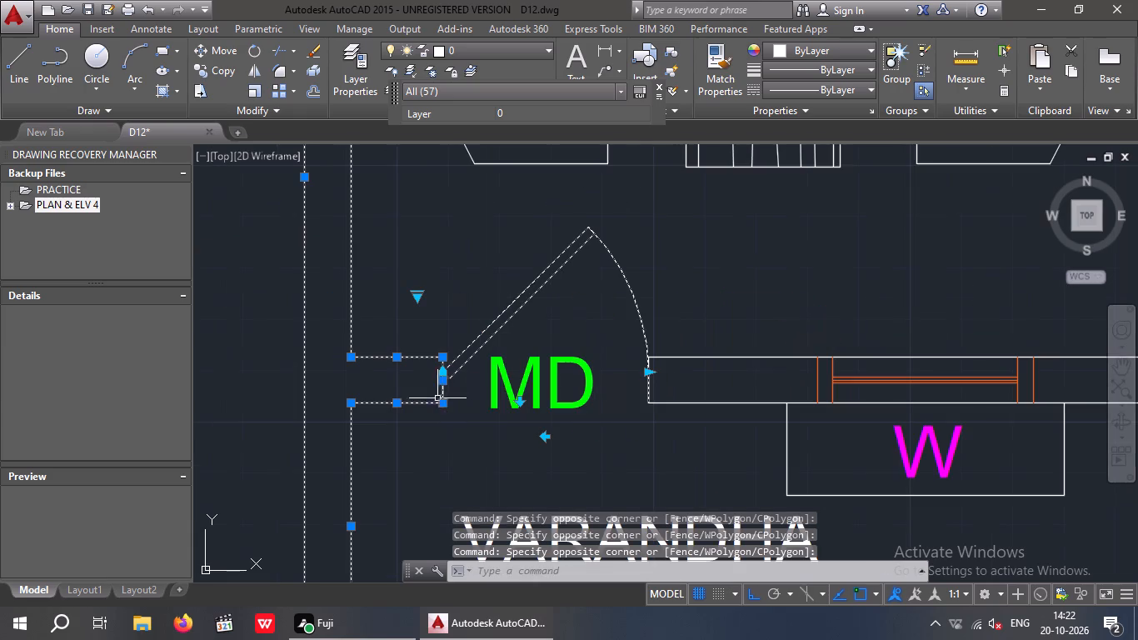
# Add the varandha's window wall lines and the wall end on the window side of the MD door to the selection.
pyautogui.moveTo(726, 430); pyautogui.dragTo(706, 411)
pyautogui.click(691, 325)
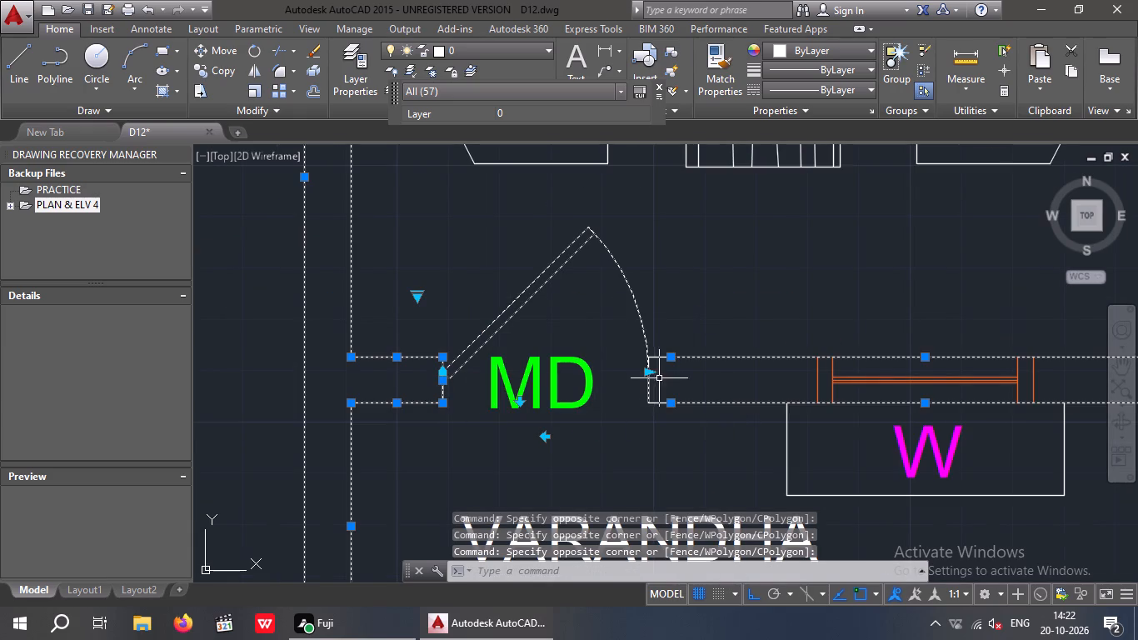
pyautogui.scroll(2, 658, 377)
pyautogui.moveTo(675, 372); pyautogui.dragTo(665, 356)
pyautogui.click(641, 306)
pyautogui.moveTo(661, 472); pyautogui.dragTo(644, 457)
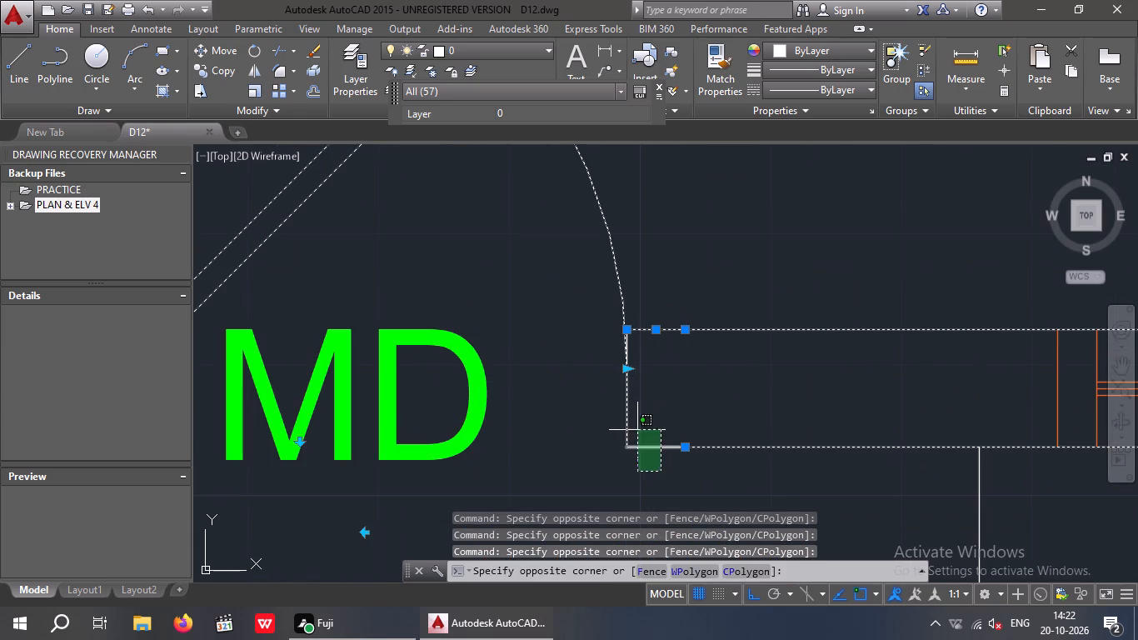
pyautogui.click(637, 430)
pyautogui.scroll(-4, 664, 407)
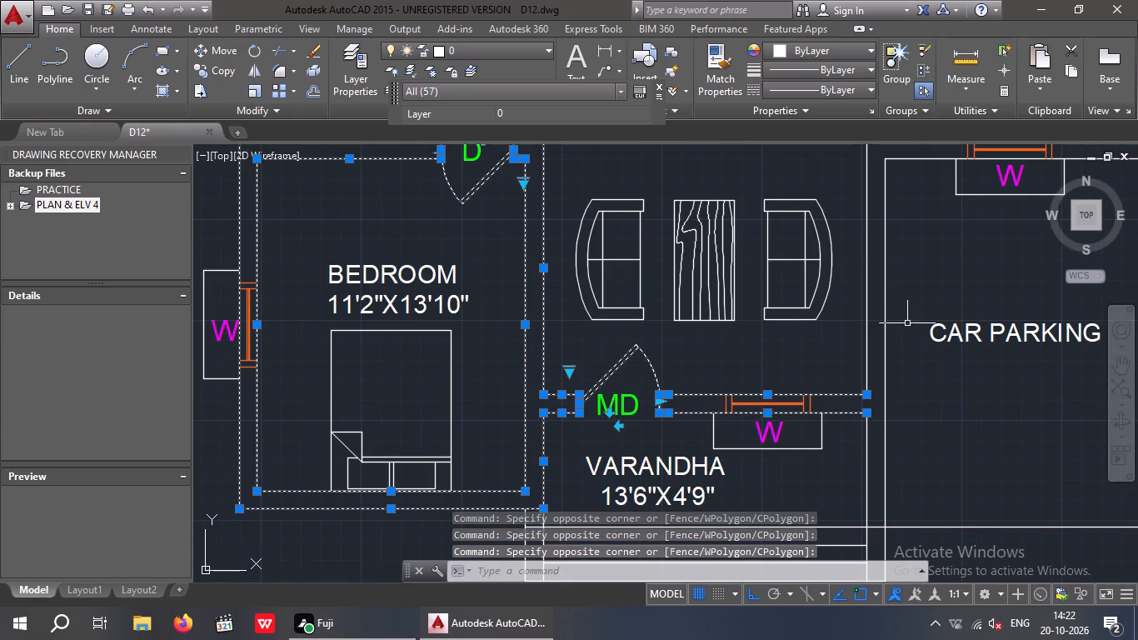
# Add the wall lines separating the living hall and varandha from the car parking to the selection.
pyautogui.moveTo(921, 272); pyautogui.dragTo(820, 332)
pyautogui.click(843, 339)
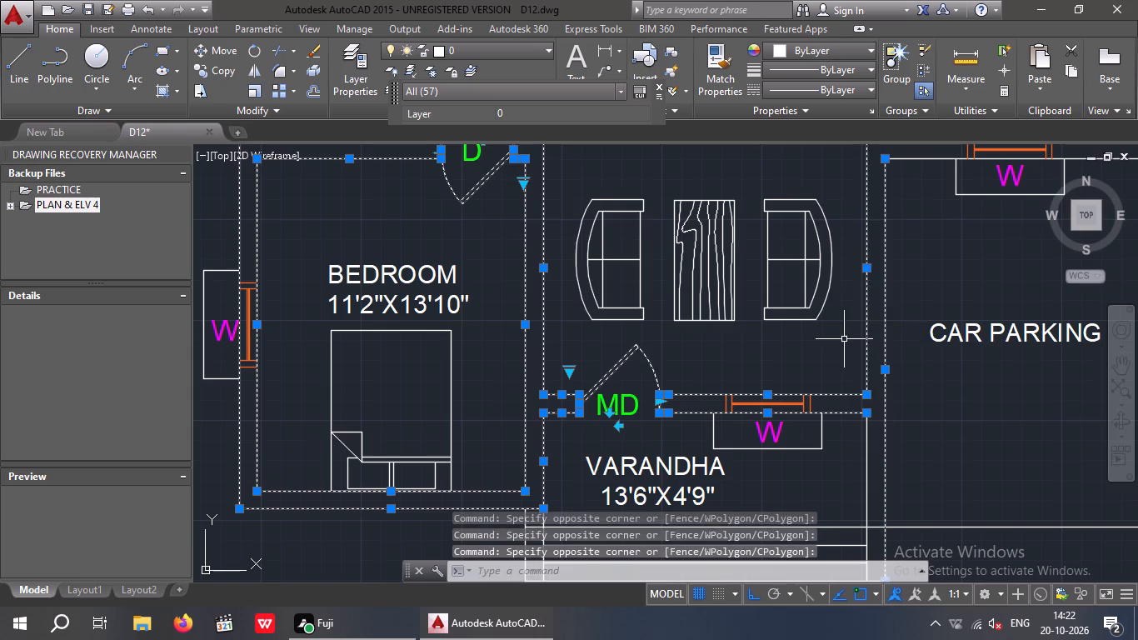
pyautogui.scroll(-4, 849, 338)
pyautogui.scroll(4, 861, 361)
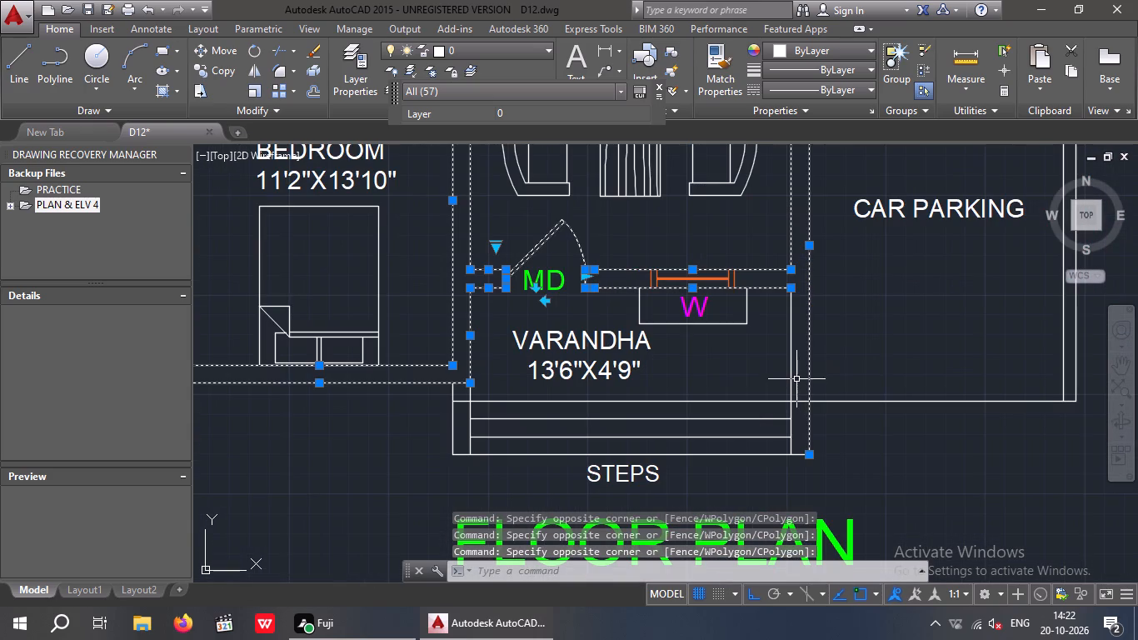
pyautogui.scroll(1, 798, 366)
pyautogui.moveTo(807, 337); pyautogui.dragTo(794, 346)
pyautogui.click(768, 359)
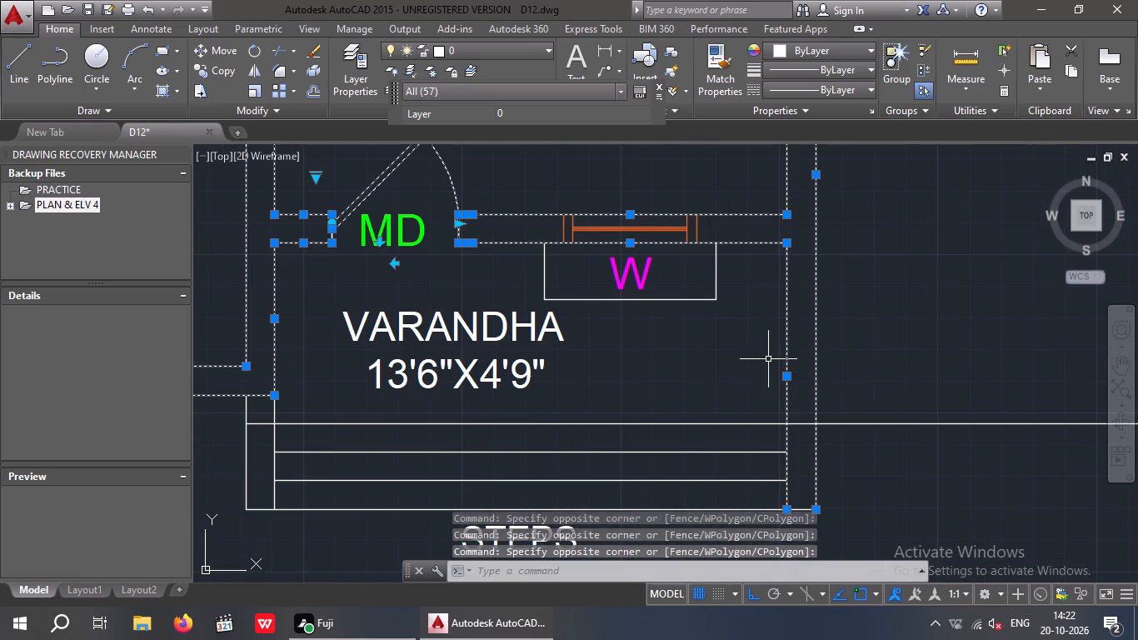
# Add the entrance step lines and their side wall below the varandha to the selection.
pyautogui.scroll(-2, 771, 355)
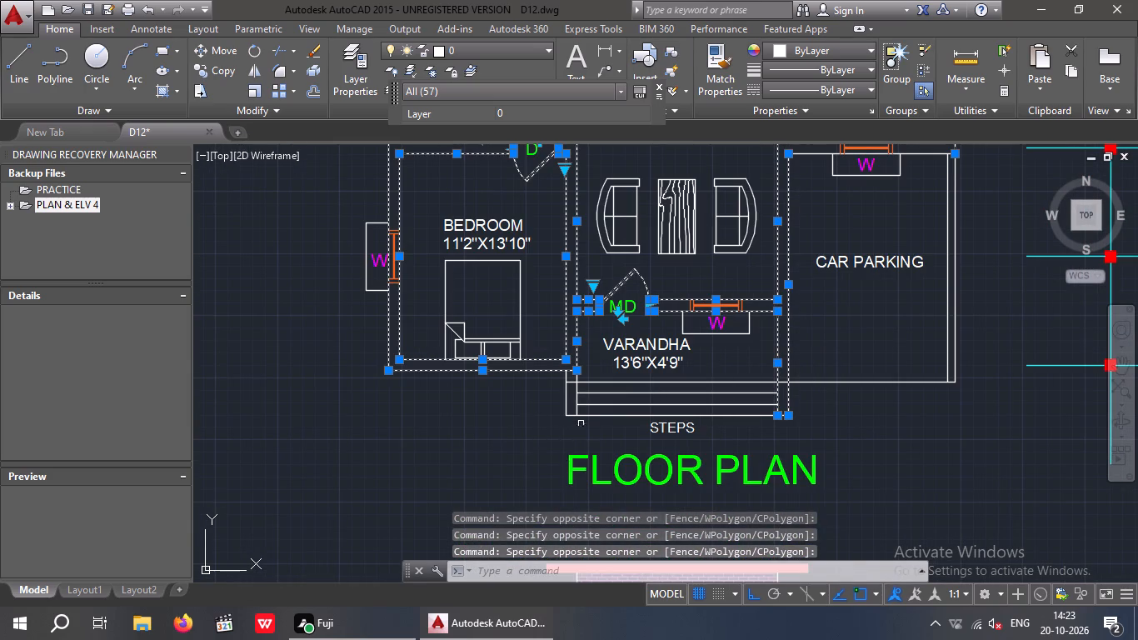
pyautogui.scroll(2, 581, 422)
pyautogui.moveTo(597, 433); pyautogui.dragTo(586, 427)
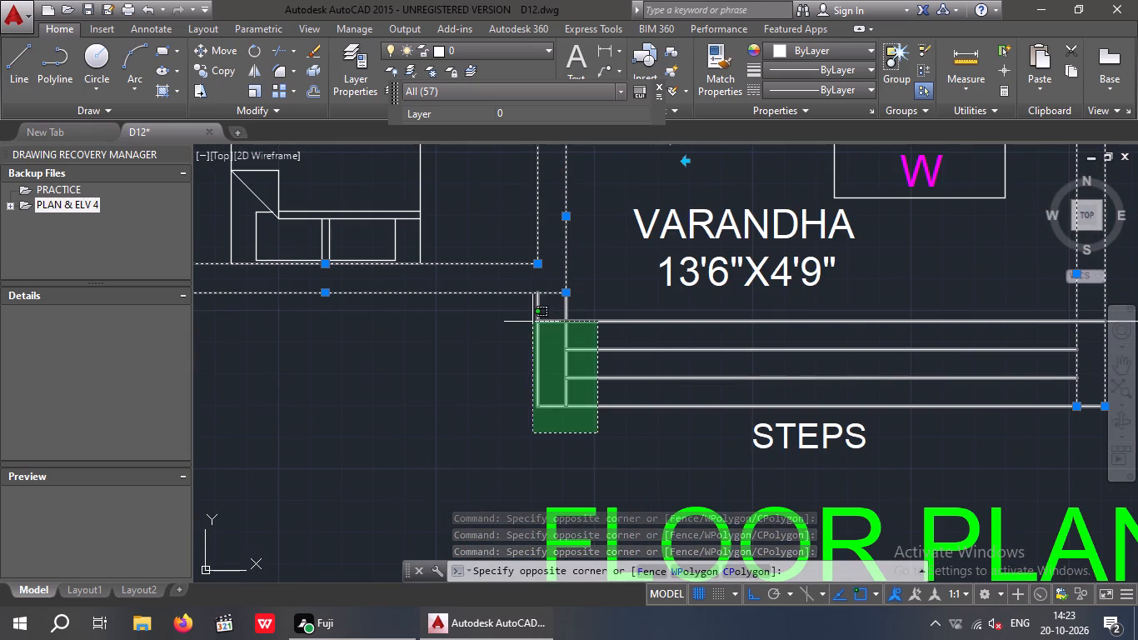
pyautogui.click(532, 322)
pyautogui.scroll(-2, 532, 330)
# Add the 10'5"X11'2" bedroom's lower window wall lines and the wall end beside its D door to the selection.
pyautogui.moveTo(820, 347); pyautogui.dragTo(656, 537, button='middle')
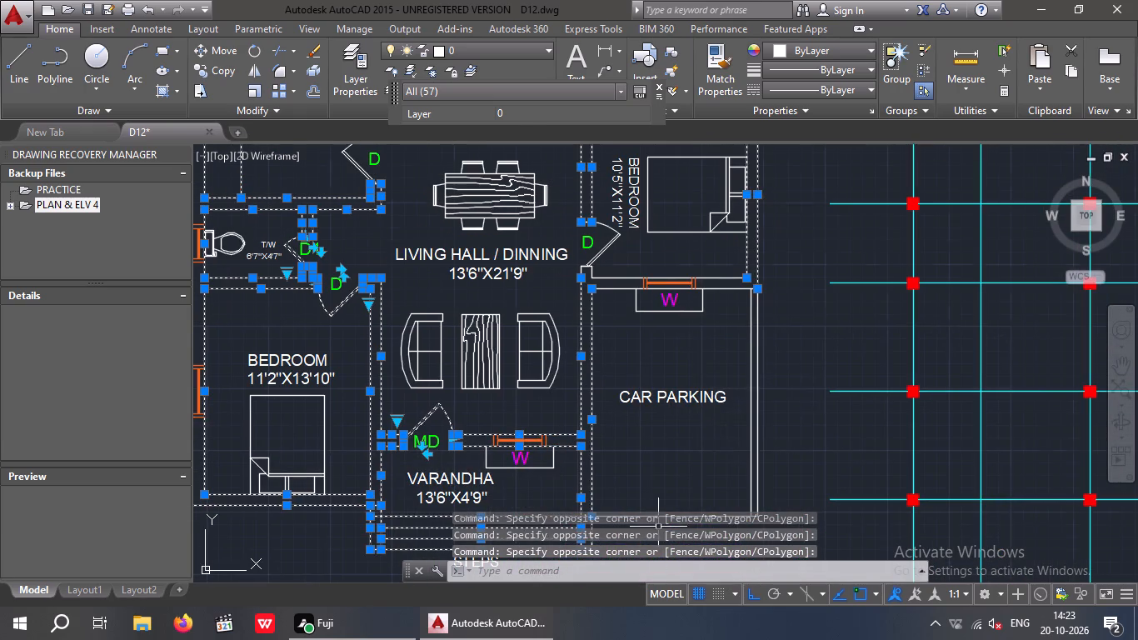
pyautogui.moveTo(604, 317); pyautogui.dragTo(620, 432, button='middle')
pyautogui.scroll(2, 611, 419)
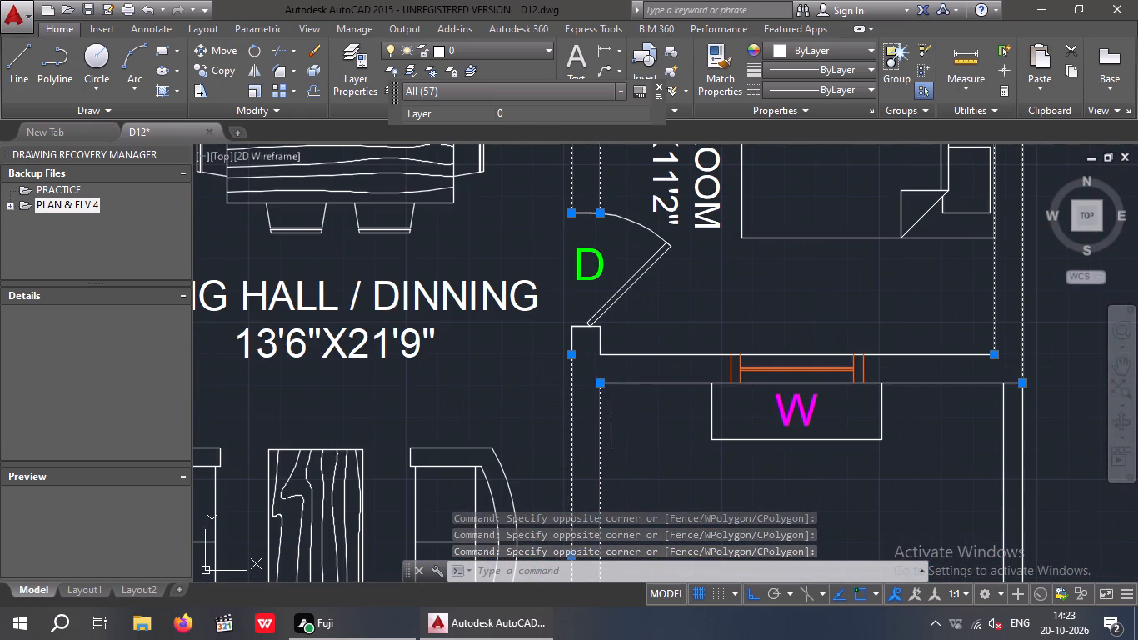
pyautogui.click(632, 406)
pyautogui.click(567, 325)
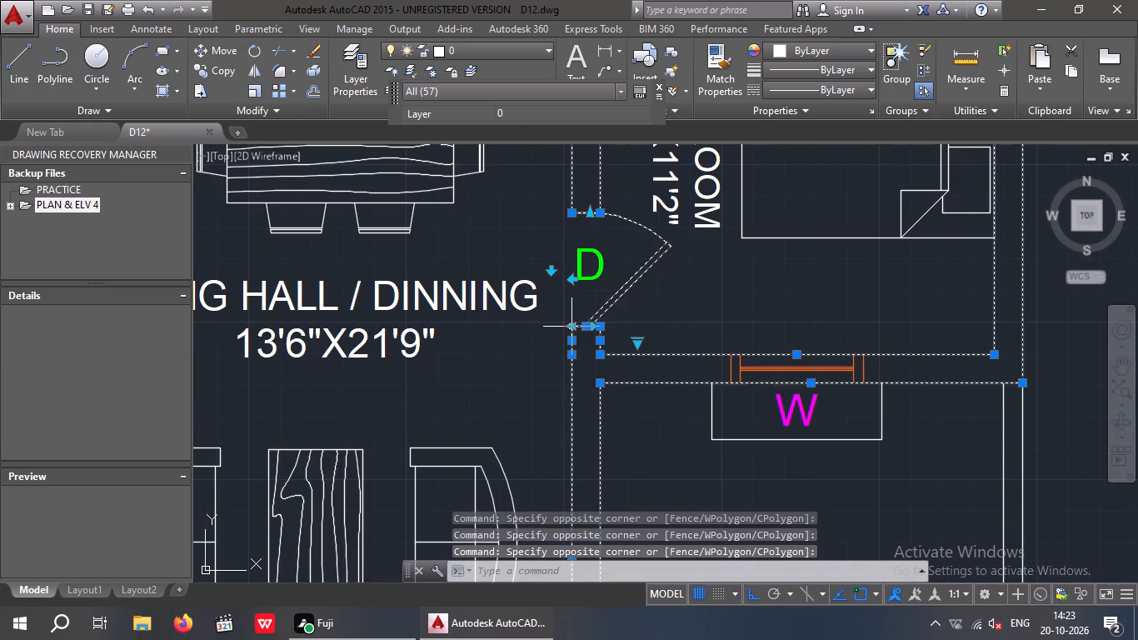
# Add the car parking's outer side wall lines and front boundary line to the selection.
pyautogui.scroll(-3, 567, 328)
pyautogui.moveTo(698, 363); pyautogui.dragTo(665, 386)
pyautogui.click(665, 386)
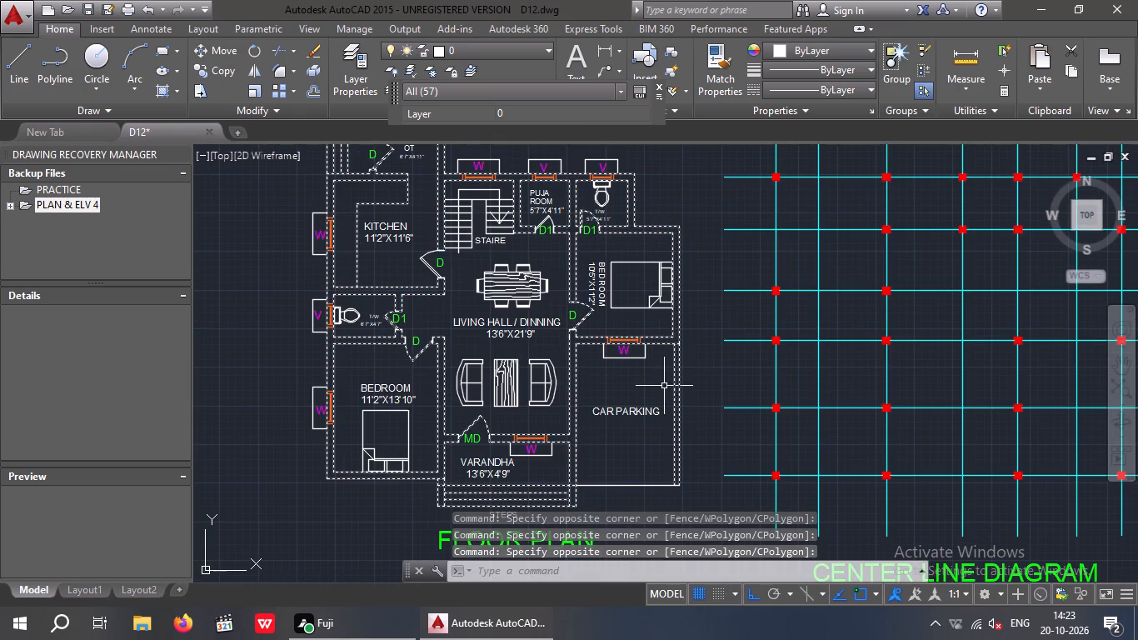
pyautogui.moveTo(647, 457); pyautogui.dragTo(642, 434, button='middle')
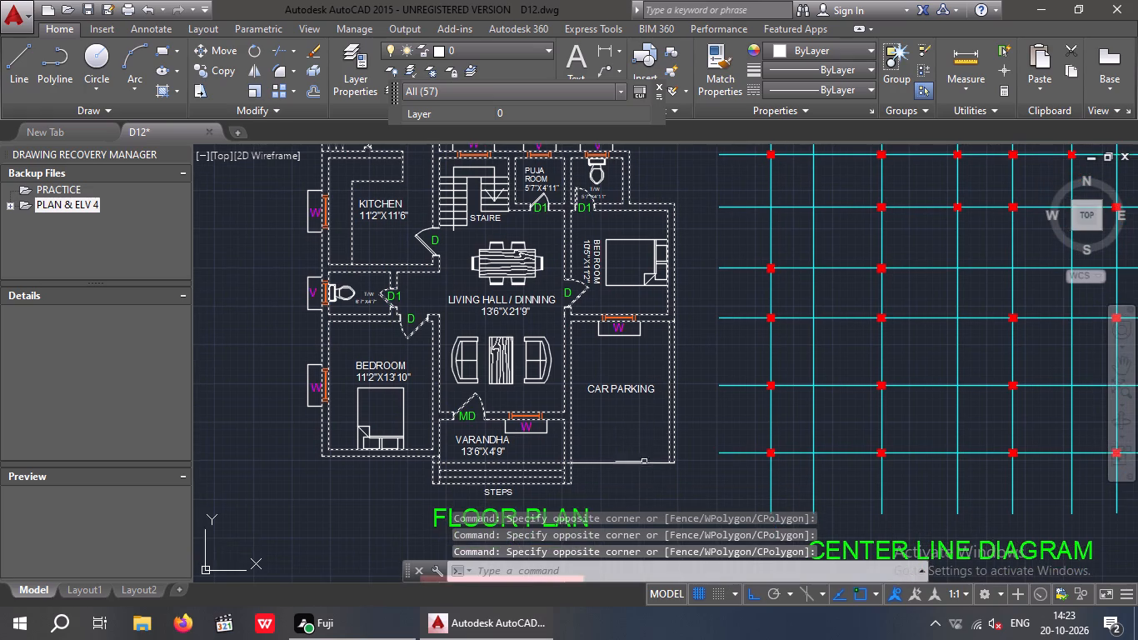
pyautogui.scroll(1, 645, 485)
pyautogui.moveTo(645, 486); pyautogui.dragTo(619, 468)
pyautogui.click(599, 441)
pyautogui.moveTo(615, 424); pyautogui.dragTo(618, 454, button='middle')
# Set the selected floor plan walls' colour to black (0,0,0) and clear the selection.
pyautogui.scroll(-2, 619, 429)
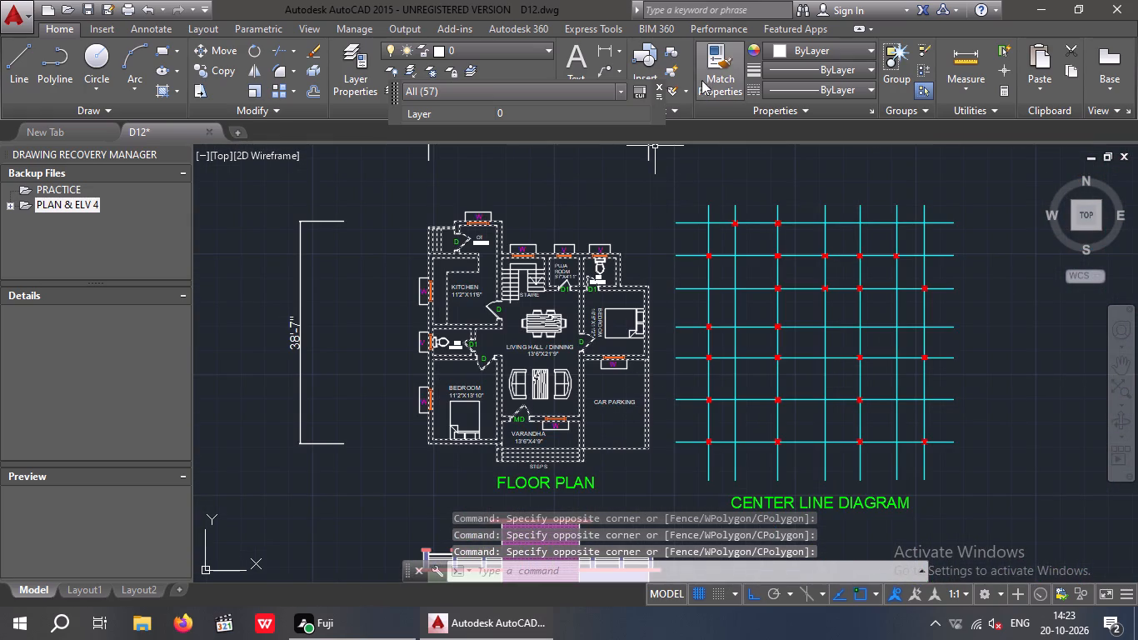
pyautogui.click(796, 43)
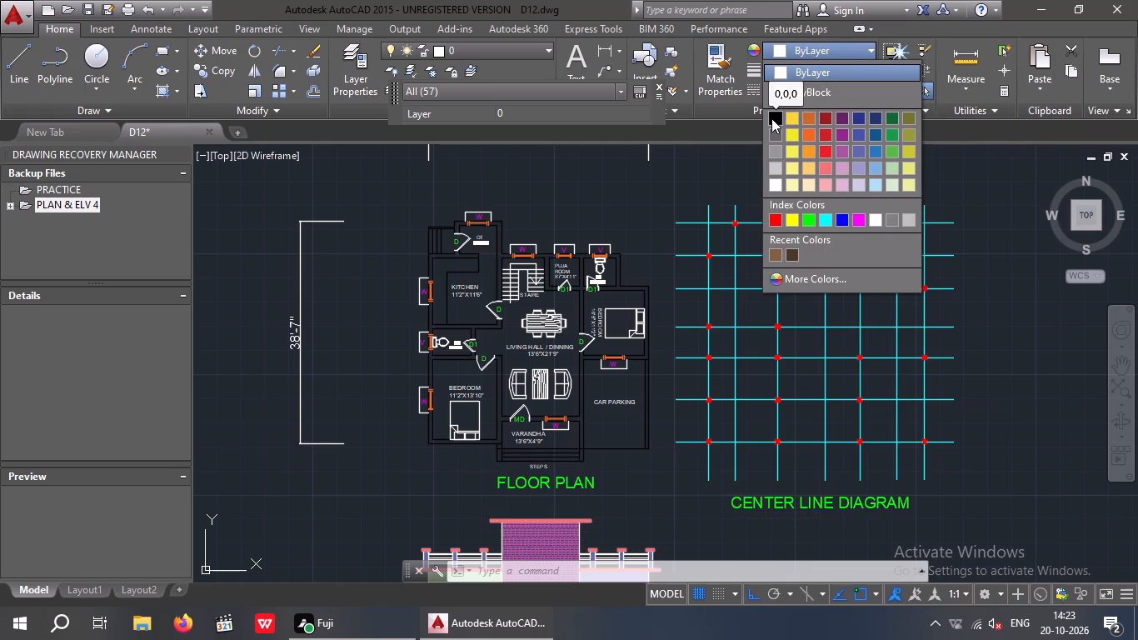
pyautogui.click(771, 118)
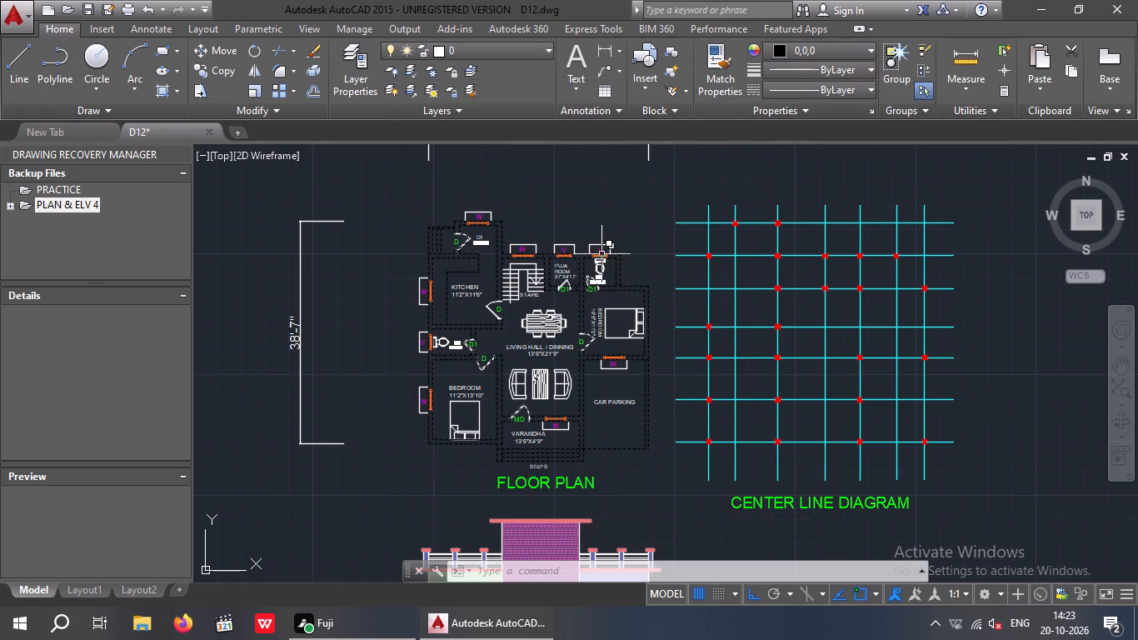
pyautogui.press('Escape')
# Set the colour of the staircase's tread lines and flight side lines to black (0,0,0).
pyautogui.scroll(4, 516, 284)
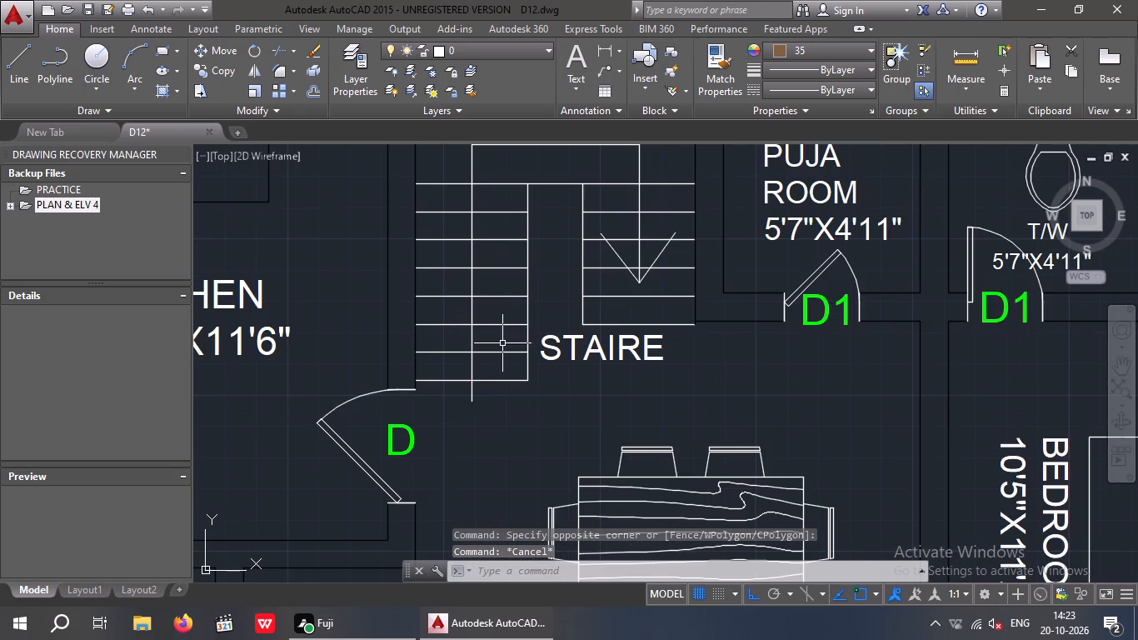
pyautogui.moveTo(528, 393); pyautogui.dragTo(517, 377)
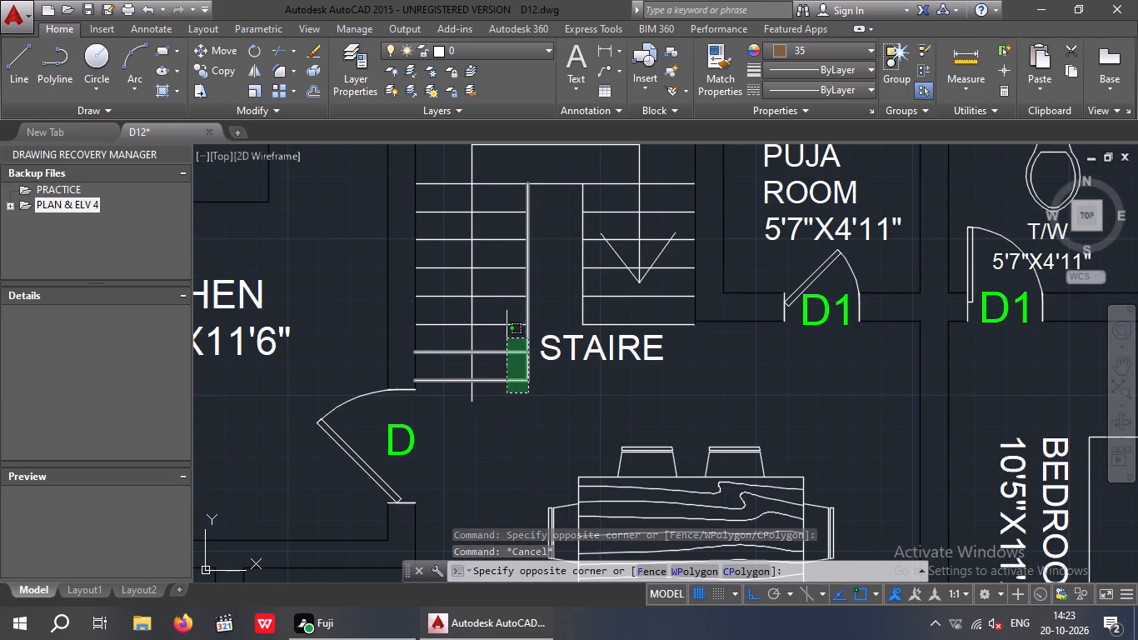
pyautogui.click(507, 174)
pyautogui.scroll(2, 588, 331)
pyautogui.moveTo(595, 329); pyautogui.dragTo(577, 304)
pyautogui.scroll(-1, 552, 243)
pyautogui.moveTo(557, 201); pyautogui.dragTo(568, 315, button='middle')
pyautogui.scroll(-1, 557, 201)
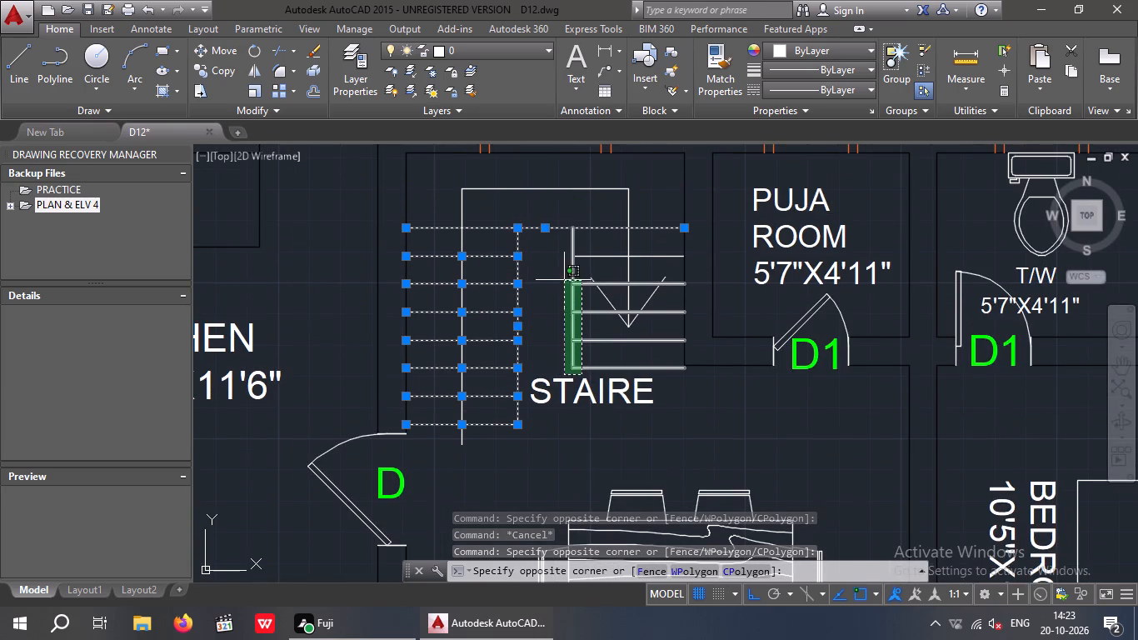
pyautogui.click(566, 247)
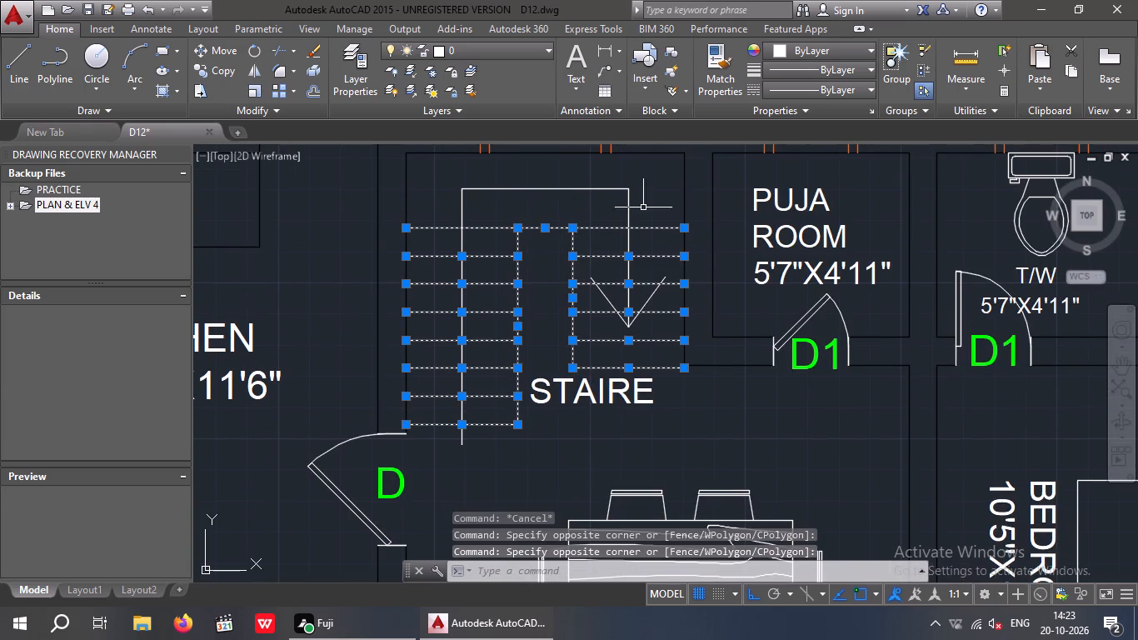
pyautogui.click(811, 52)
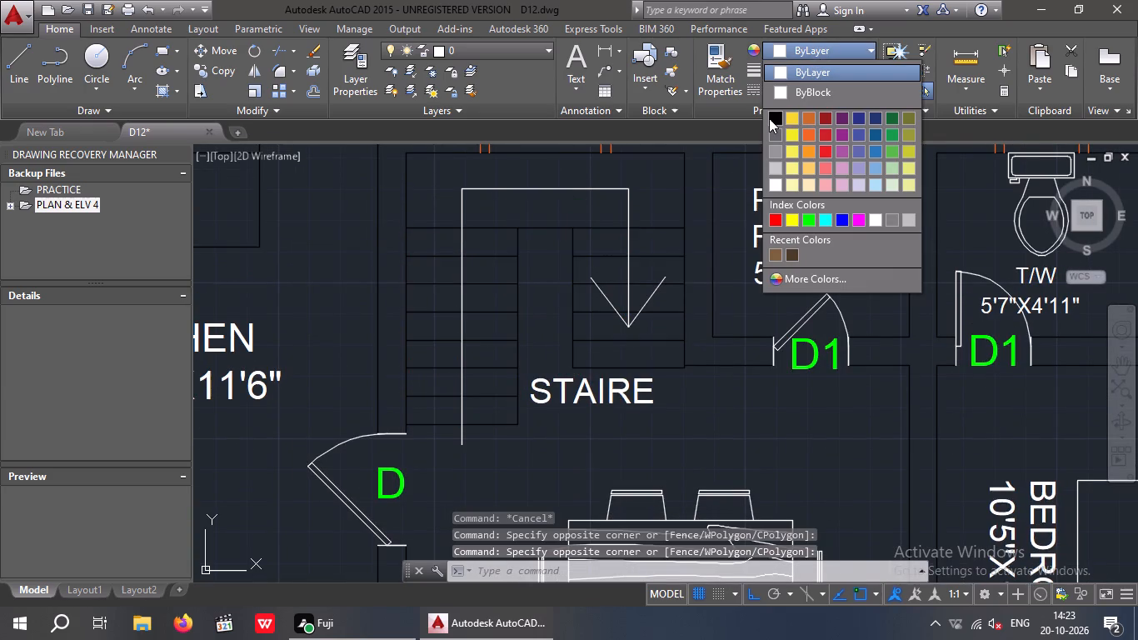
pyautogui.click(769, 118)
pyautogui.press('Escape')
pyautogui.press('Escape')
# Set the colour of the staircase's direction arrow, both its path lines and its arrowhead, to yellow.
pyautogui.scroll(-1, 612, 341)
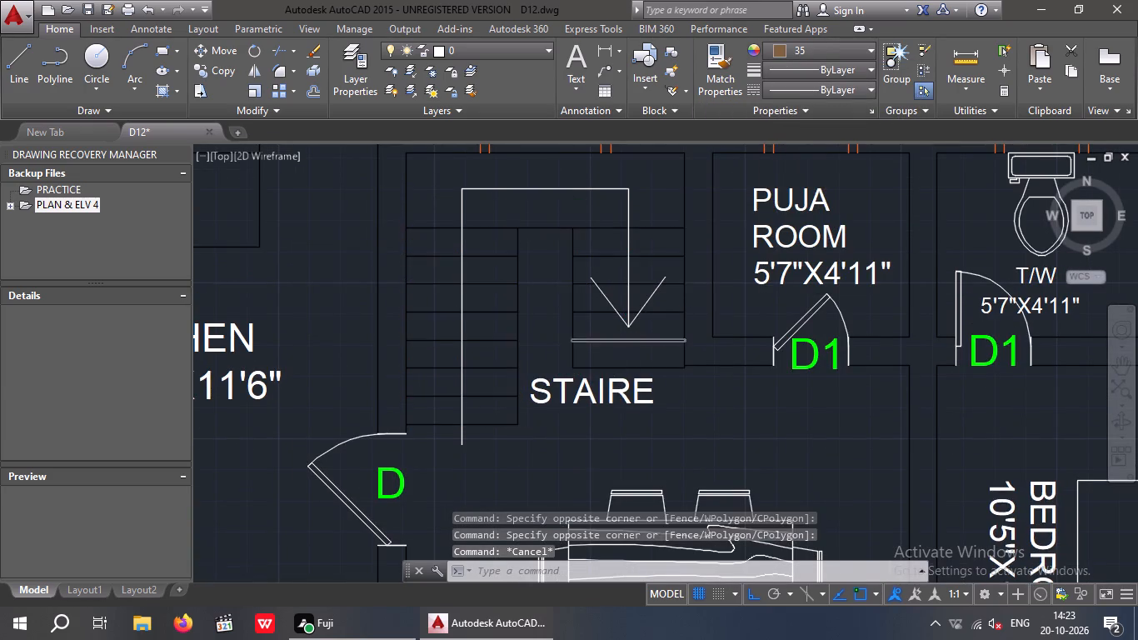
pyautogui.scroll(-1, 612, 341)
pyautogui.moveTo(636, 362); pyautogui.dragTo(594, 318, button='middle')
pyautogui.scroll(-1, 593, 319)
pyautogui.scroll(2, 542, 282)
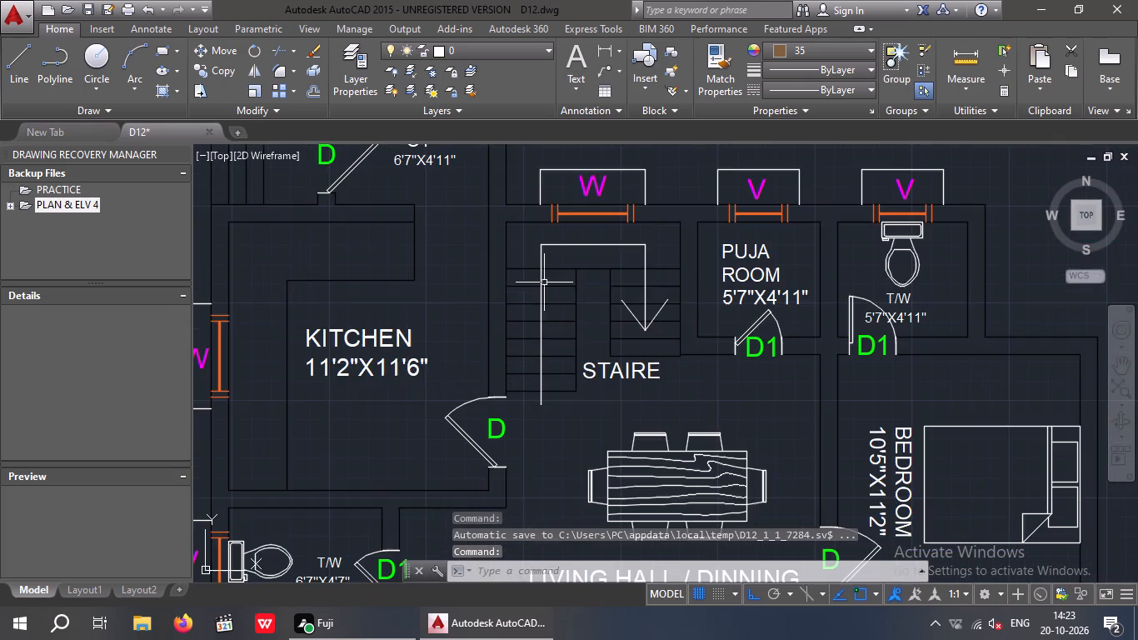
pyautogui.scroll(3, 665, 332)
pyautogui.moveTo(628, 310); pyautogui.dragTo(607, 312)
pyautogui.click(548, 322)
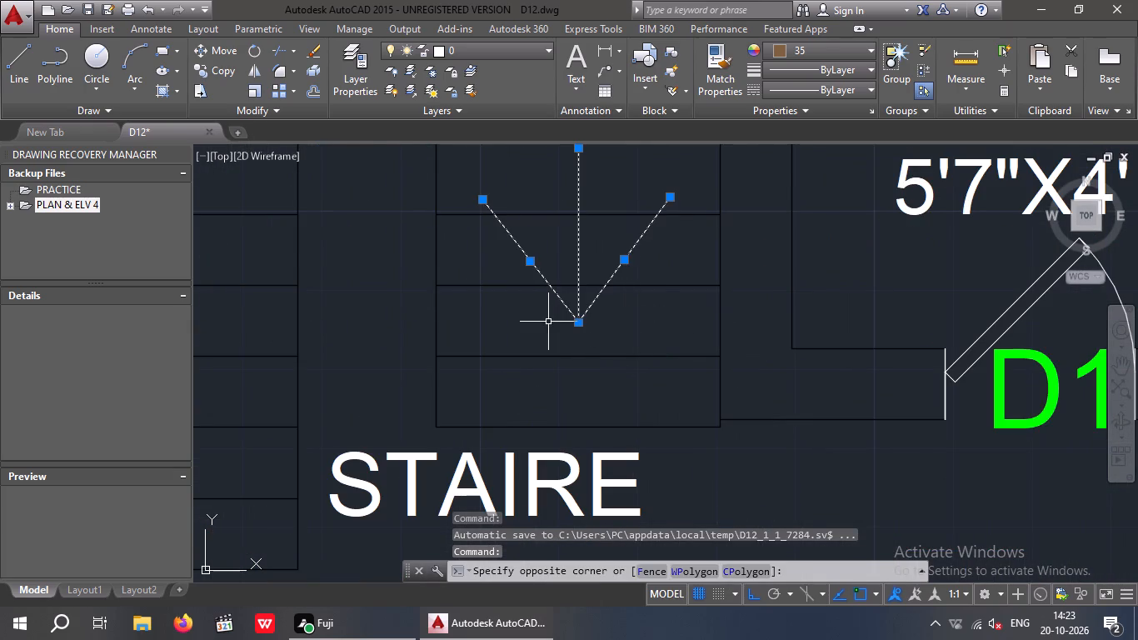
pyautogui.scroll(-3, 564, 318)
pyautogui.scroll(3, 477, 236)
pyautogui.moveTo(472, 252); pyautogui.dragTo(464, 261)
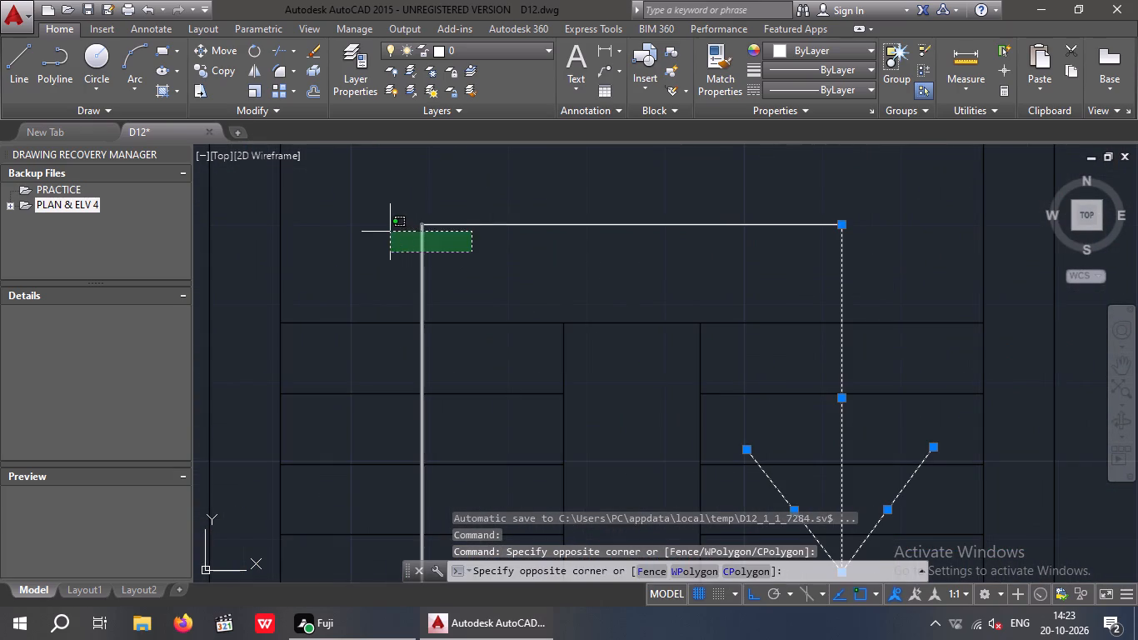
pyautogui.click(392, 206)
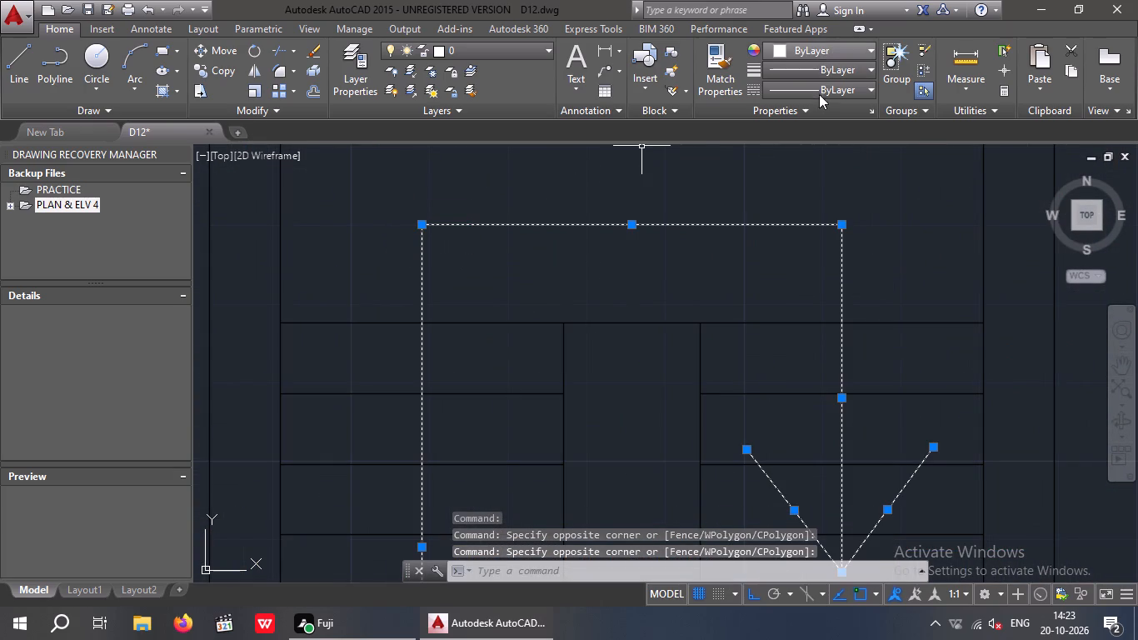
pyautogui.click(801, 52)
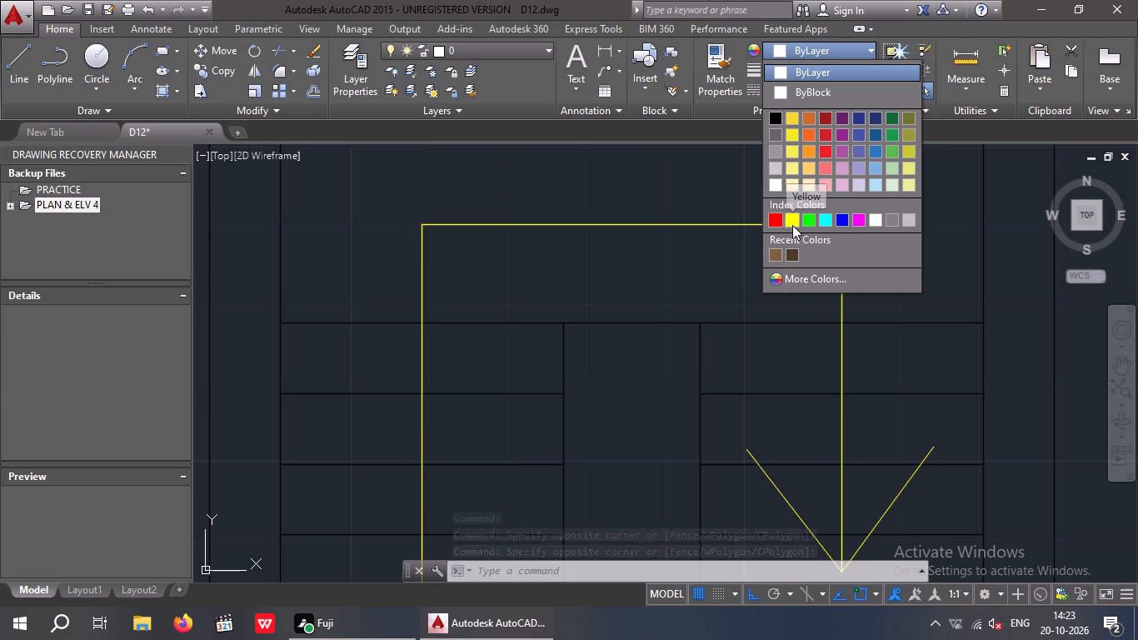
pyautogui.click(792, 222)
pyautogui.scroll(-3, 639, 260)
pyautogui.press('Escape')
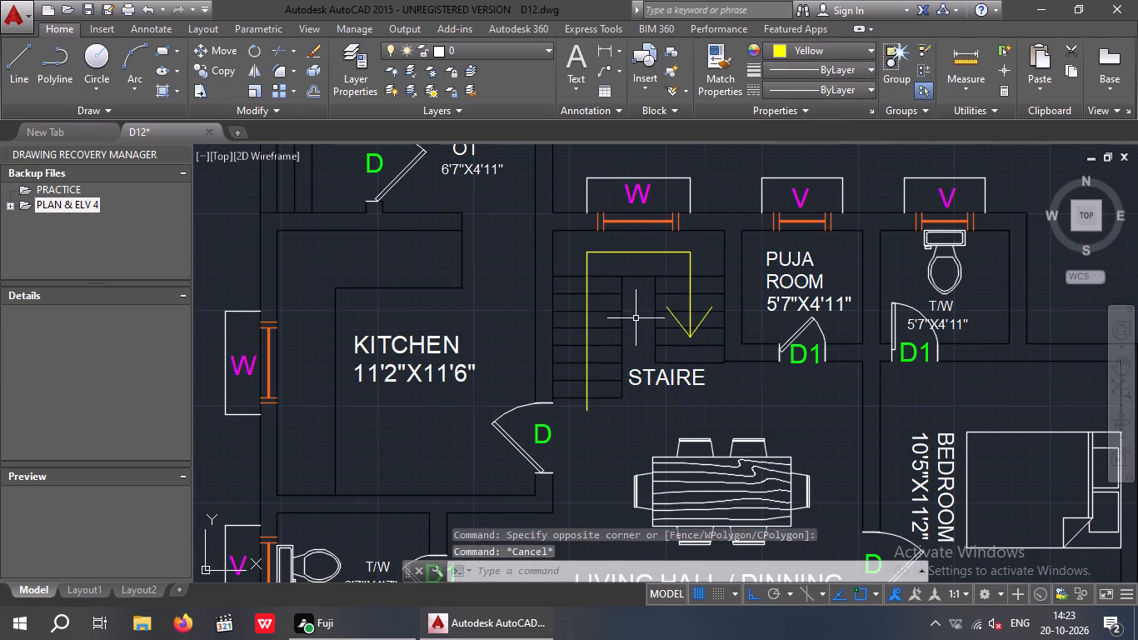
# Select the STAIRE, KITCHEN and PUJA ROOM labels in the floor plan.
pyautogui.scroll(-1, 629, 303)
pyautogui.moveTo(629, 341); pyautogui.dragTo(620, 324, button='middle')
pyautogui.scroll(-1, 610, 322)
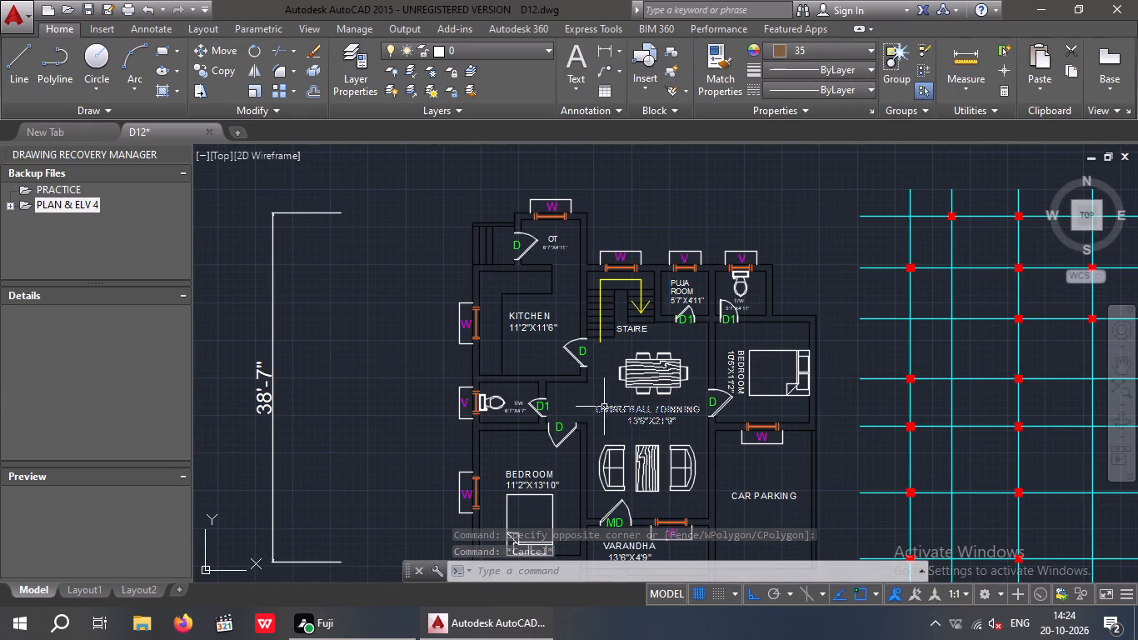
pyautogui.scroll(3, 624, 333)
pyautogui.moveTo(661, 354); pyautogui.dragTo(652, 347)
pyautogui.click(635, 311)
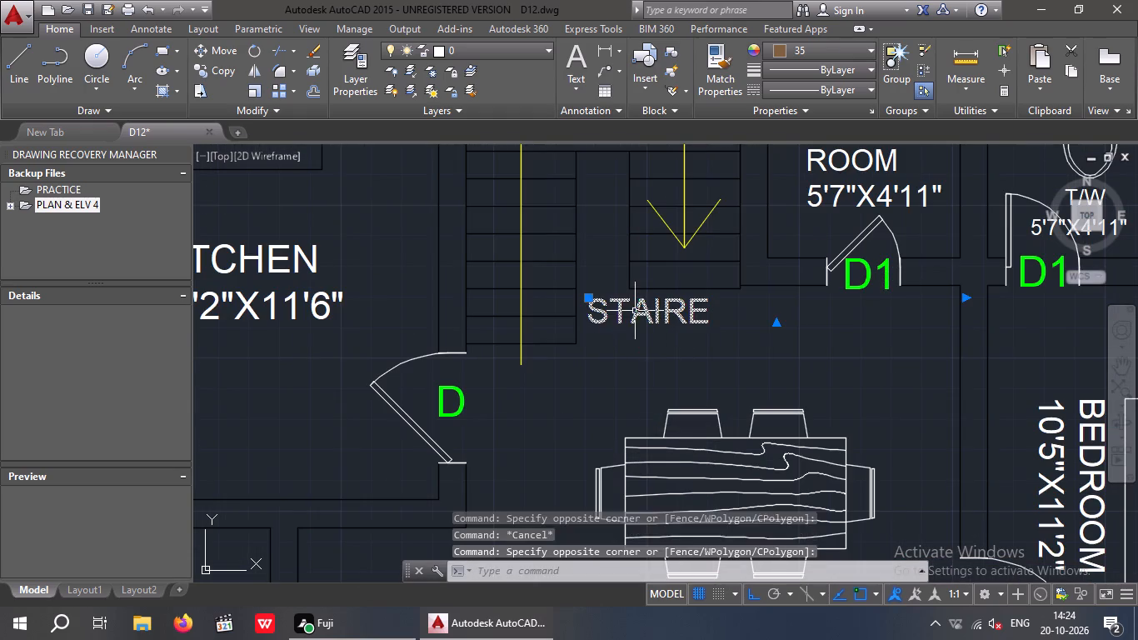
pyautogui.scroll(-2, 643, 322)
pyautogui.doubleClick(501, 344)
pyautogui.click(473, 282)
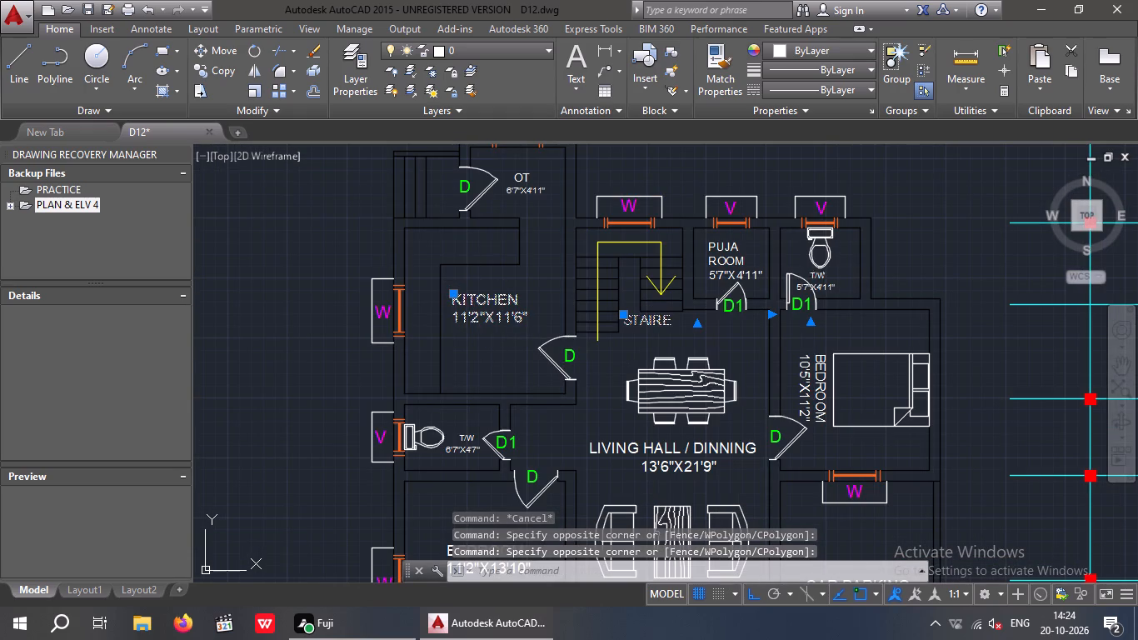
pyautogui.scroll(2, 748, 256)
pyautogui.moveTo(756, 242); pyautogui.dragTo(696, 279)
pyautogui.click(692, 282)
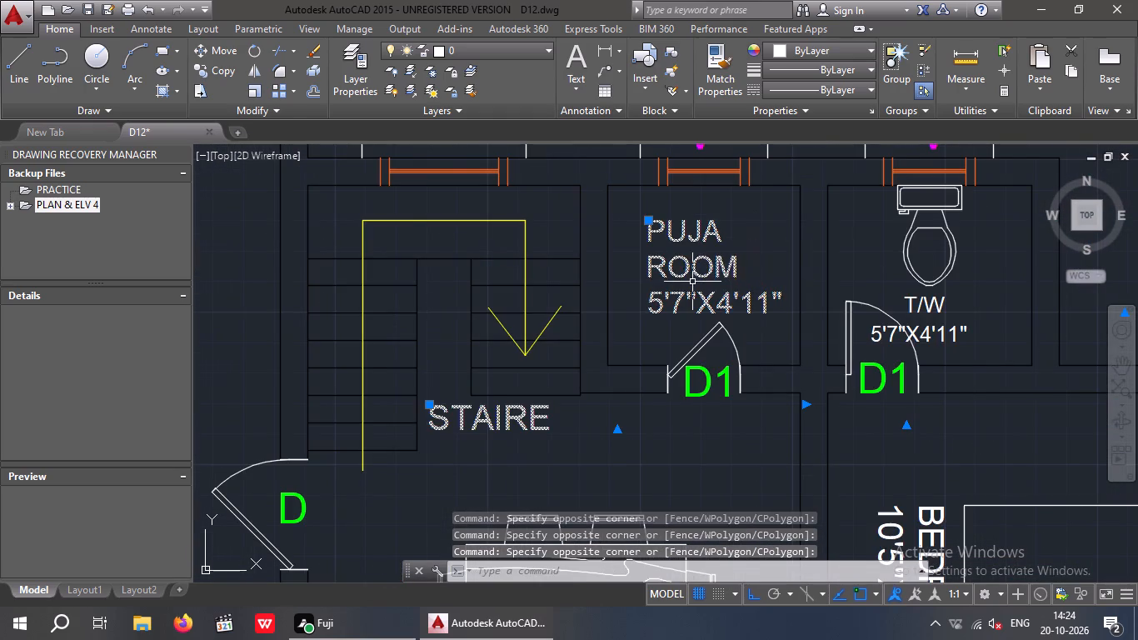
# Add the 5'7"X4'11" T/W, 10'5"X11'2" bedroom, LIVING HALL / DINNING and 6'7"X4'7" T/W labels to the selection.
pyautogui.scroll(-2, 692, 282)
pyautogui.scroll(2, 766, 301)
pyautogui.moveTo(854, 316); pyautogui.dragTo(843, 317)
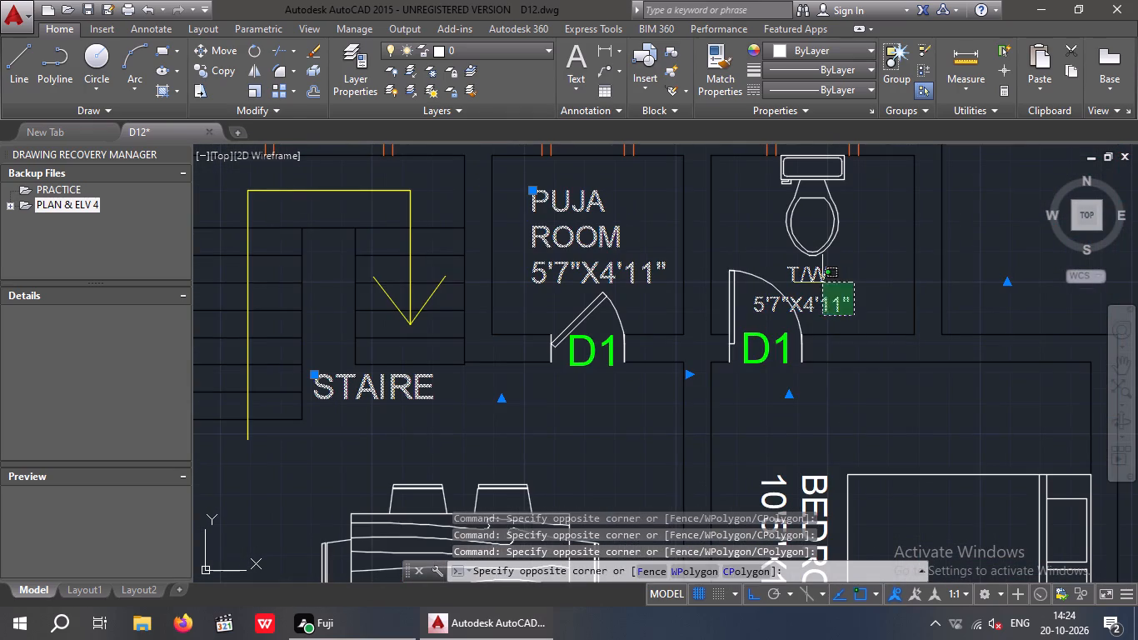
pyautogui.click(822, 282)
pyautogui.scroll(-2, 821, 288)
pyautogui.click(804, 407)
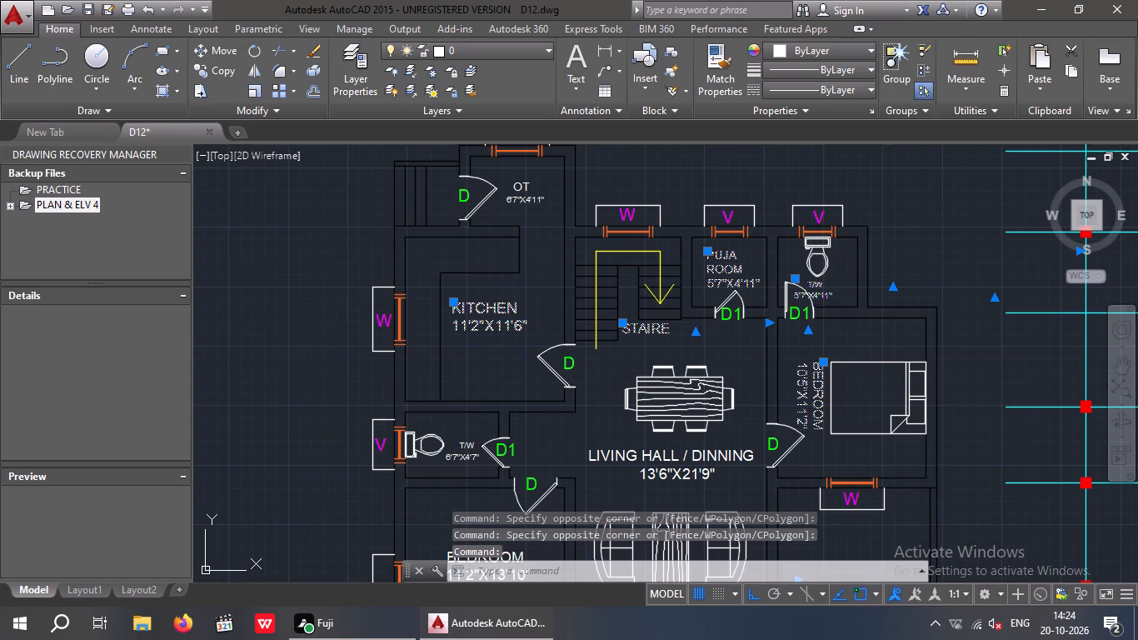
pyautogui.click(670, 468)
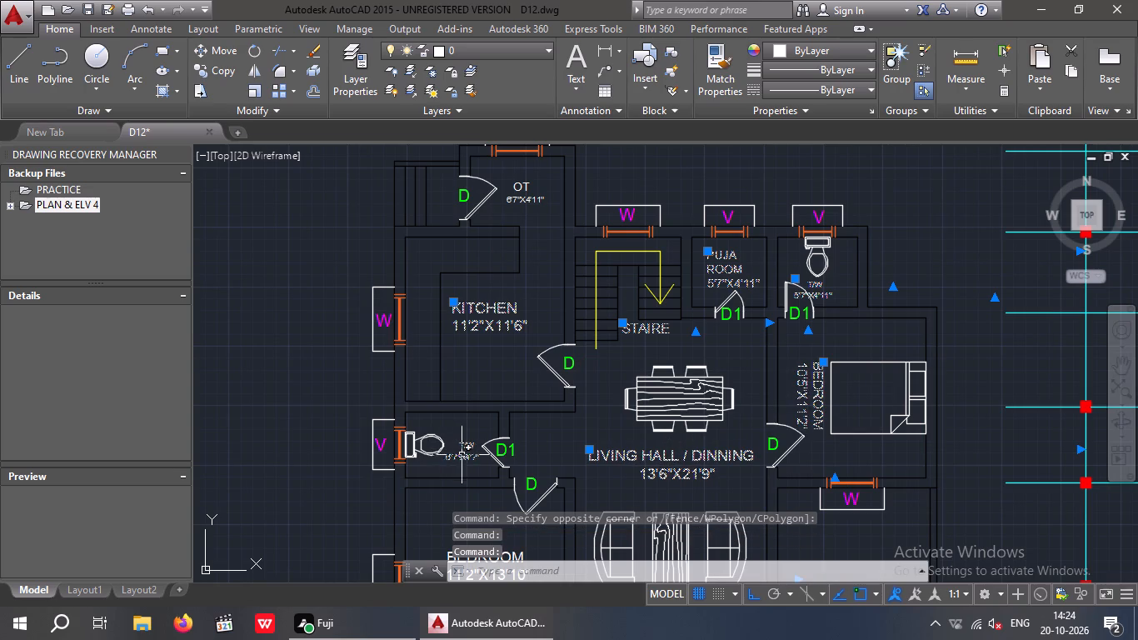
pyautogui.click(463, 457)
# Add the OT, 11'2"X13'10" bedroom, VARANDHA and CAR PARKING labels to the selection.
pyautogui.moveTo(492, 410); pyautogui.dragTo(479, 302, button='middle')
pyautogui.moveTo(493, 332); pyautogui.dragTo(501, 367, button='middle')
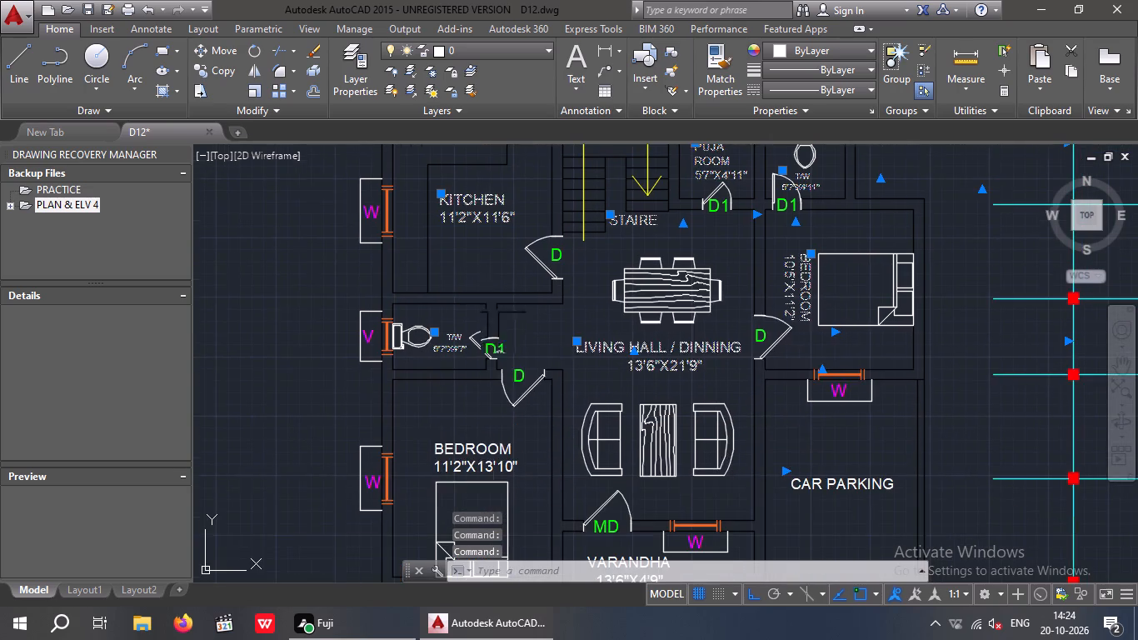
pyautogui.moveTo(501, 367); pyautogui.dragTo(507, 562, button='middle')
pyautogui.click(519, 317)
pyautogui.scroll(-3, 520, 317)
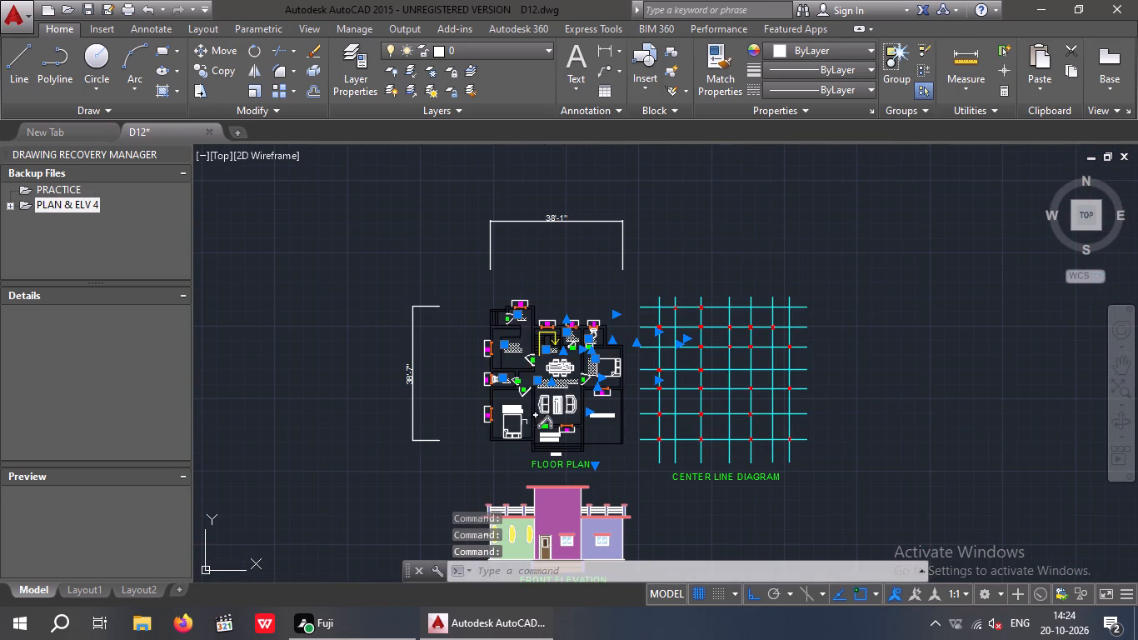
pyautogui.scroll(3, 509, 422)
pyautogui.click(507, 367)
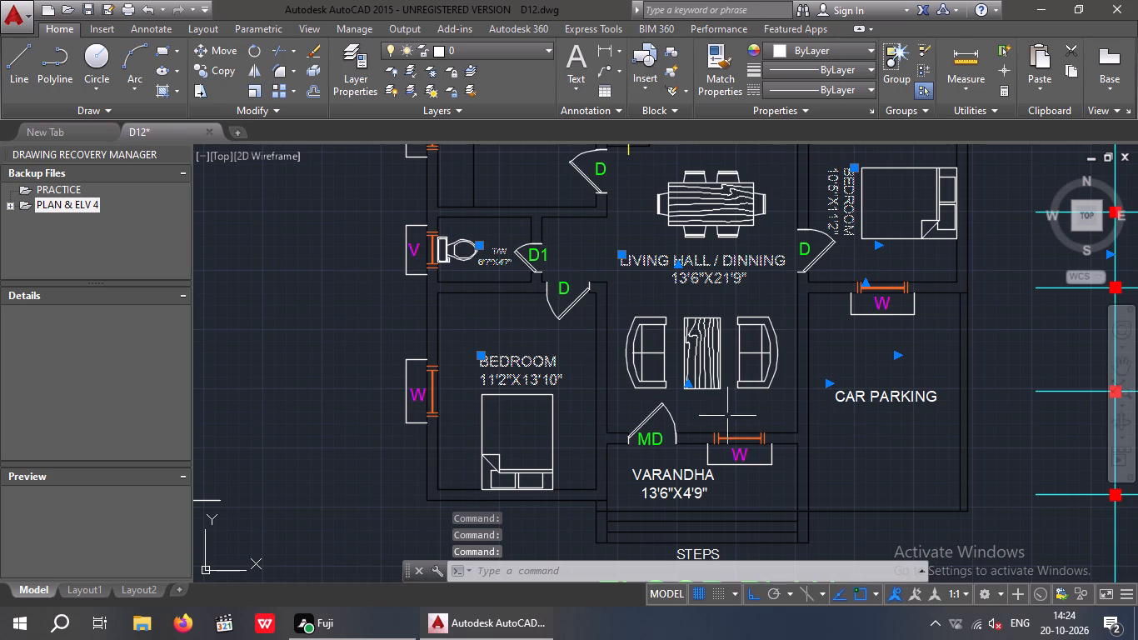
pyautogui.click(687, 487)
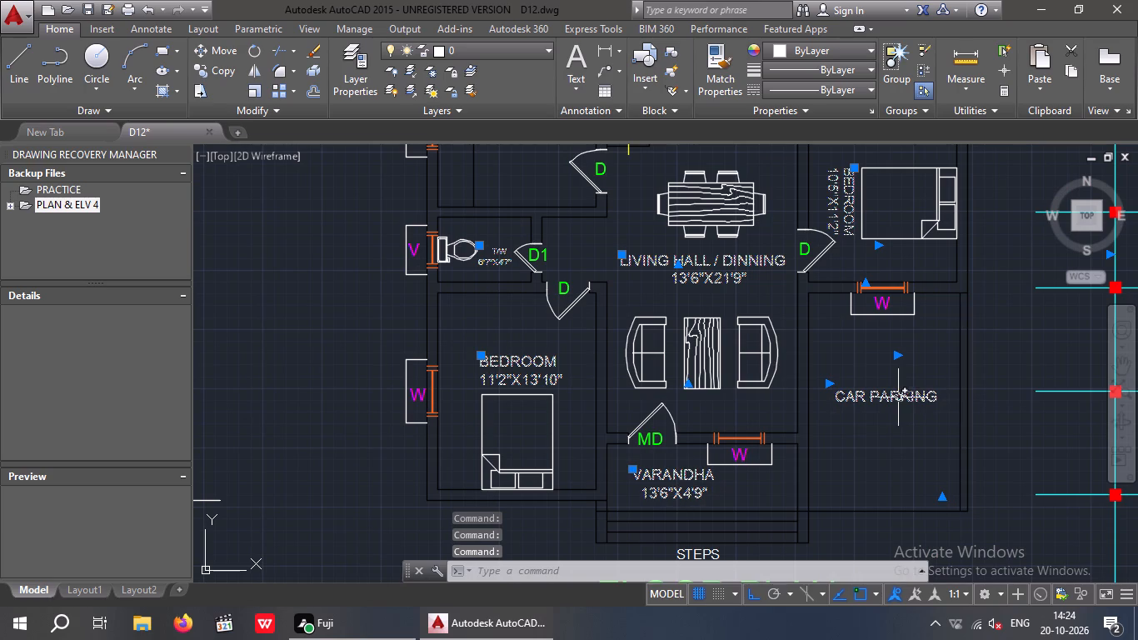
pyautogui.click(897, 397)
# Set the selected room labels' colour to cyan and clear the selection.
pyautogui.moveTo(896, 397); pyautogui.dragTo(557, 474, button='middle')
pyautogui.scroll(-1, 586, 452)
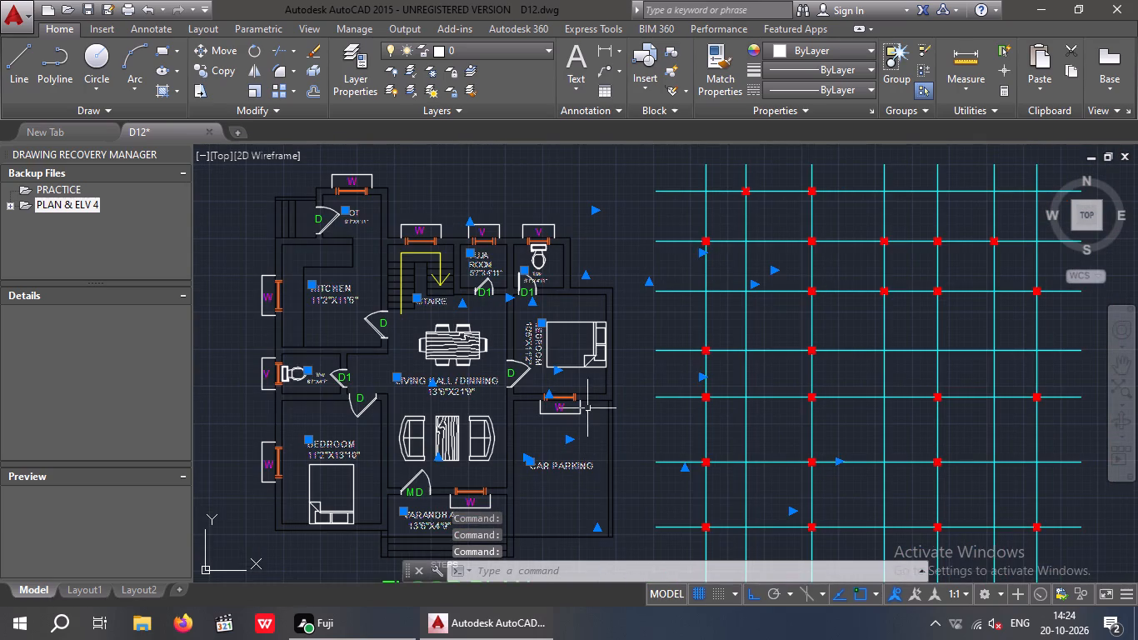
pyautogui.click(801, 53)
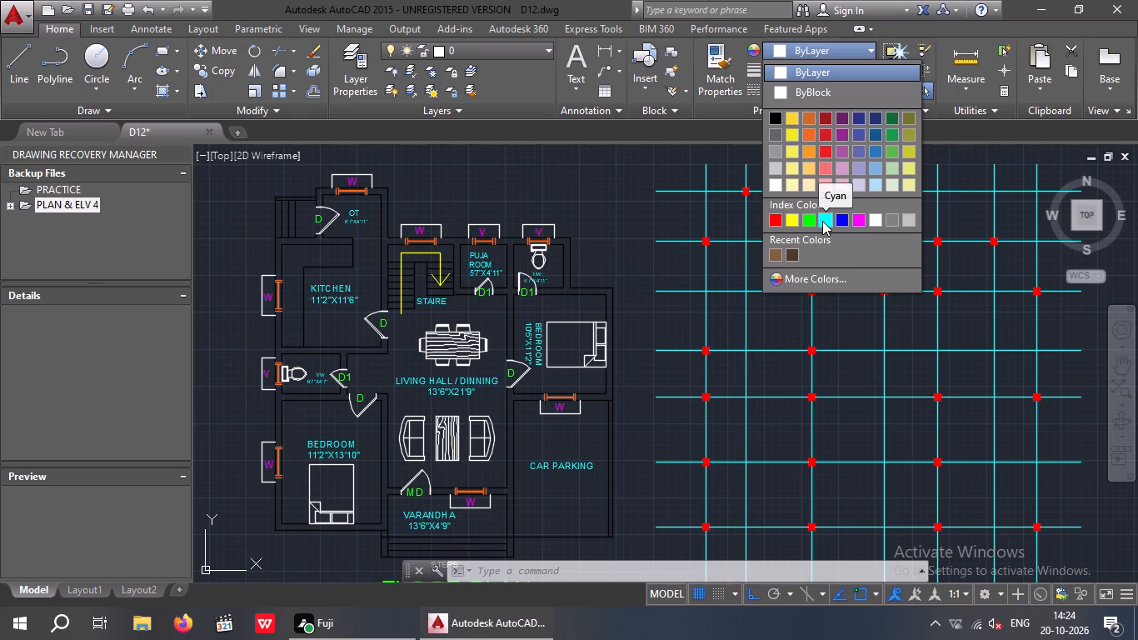
pyautogui.click(823, 221)
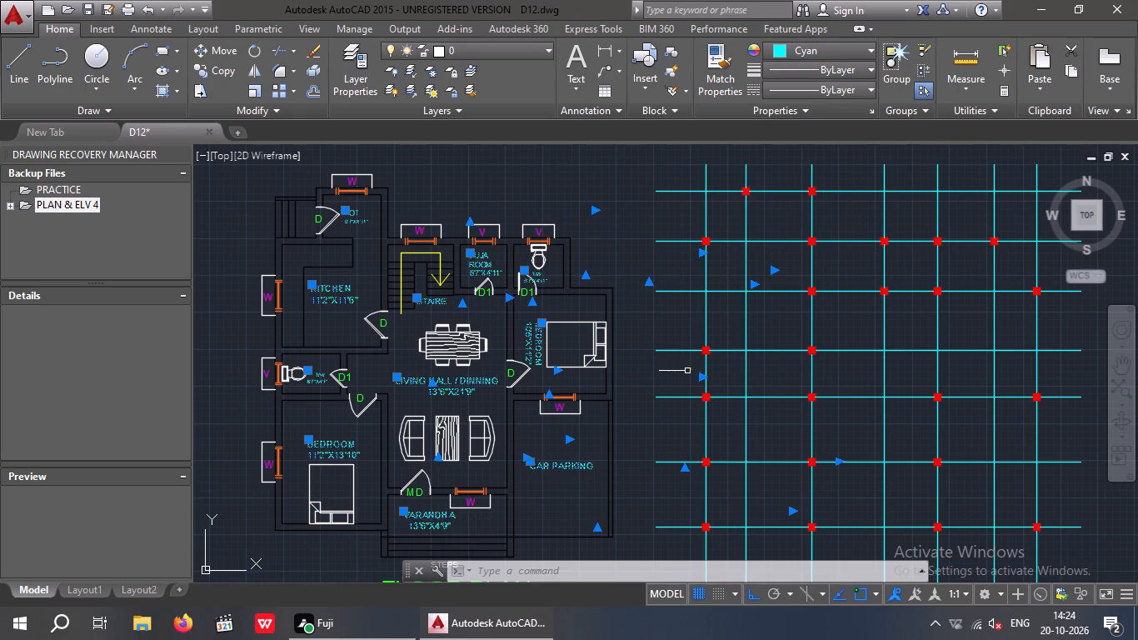
pyautogui.press('Escape')
pyautogui.press('Escape')
# Examine the recoloured floor plan alongside the overall dimensions and neighbouring views.
pyautogui.scroll(-1, 562, 428)
pyautogui.moveTo(565, 414); pyautogui.dragTo(595, 387, button='middle')
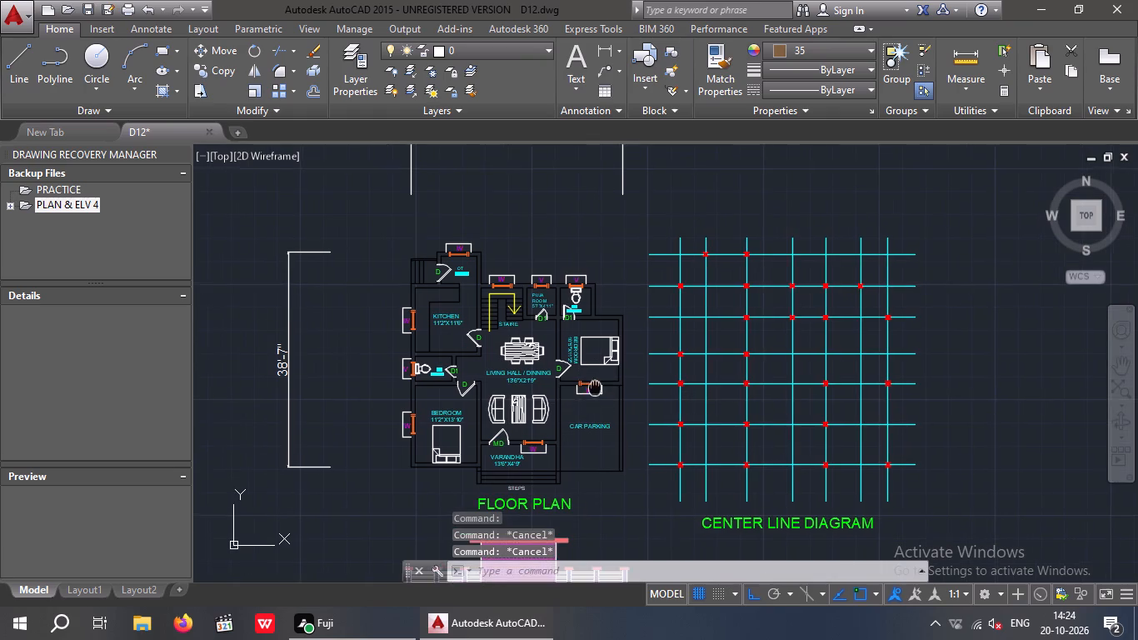
pyautogui.moveTo(595, 387); pyautogui.dragTo(596, 387, button='middle')
pyautogui.scroll(1, 520, 408)
pyautogui.moveTo(532, 413); pyautogui.dragTo(559, 465, button='middle')
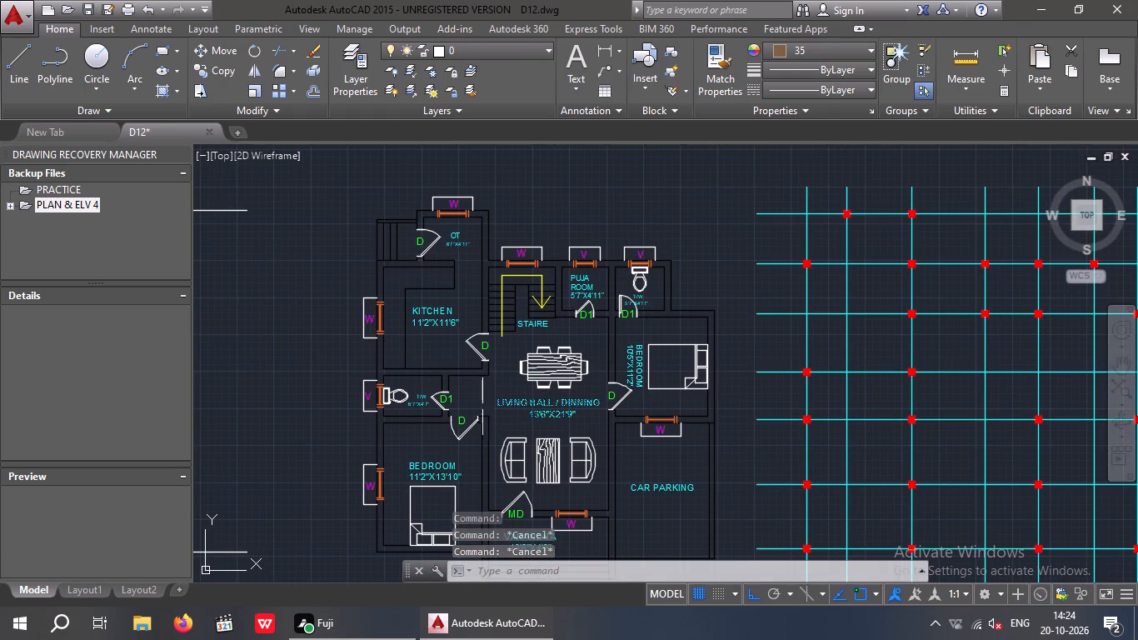
pyautogui.moveTo(515, 381); pyautogui.dragTo(567, 362, button='middle')
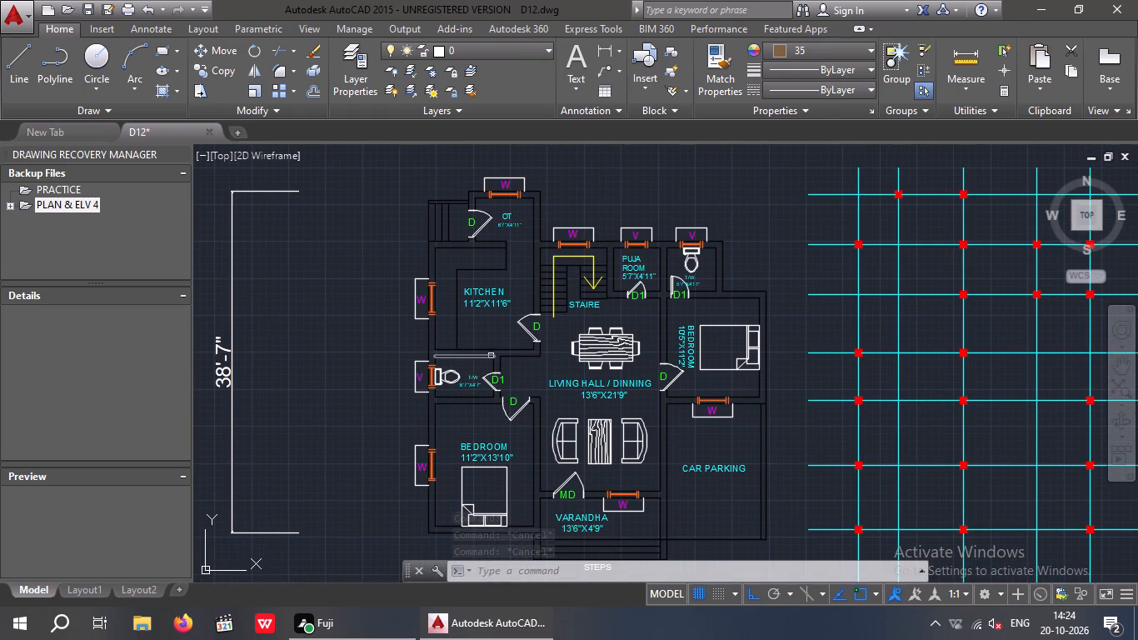
pyautogui.moveTo(565, 357); pyautogui.dragTo(481, 335, button='middle')
pyautogui.scroll(-2, 578, 392)
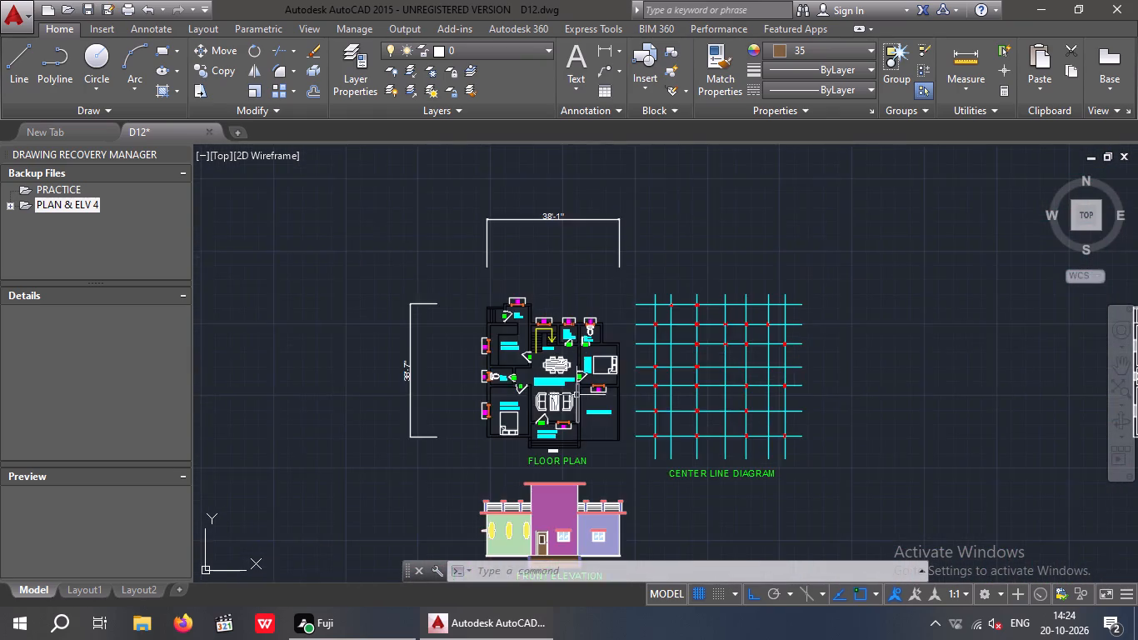
pyautogui.scroll(2, 577, 404)
pyautogui.moveTo(586, 407); pyautogui.dragTo(547, 482, button='middle')
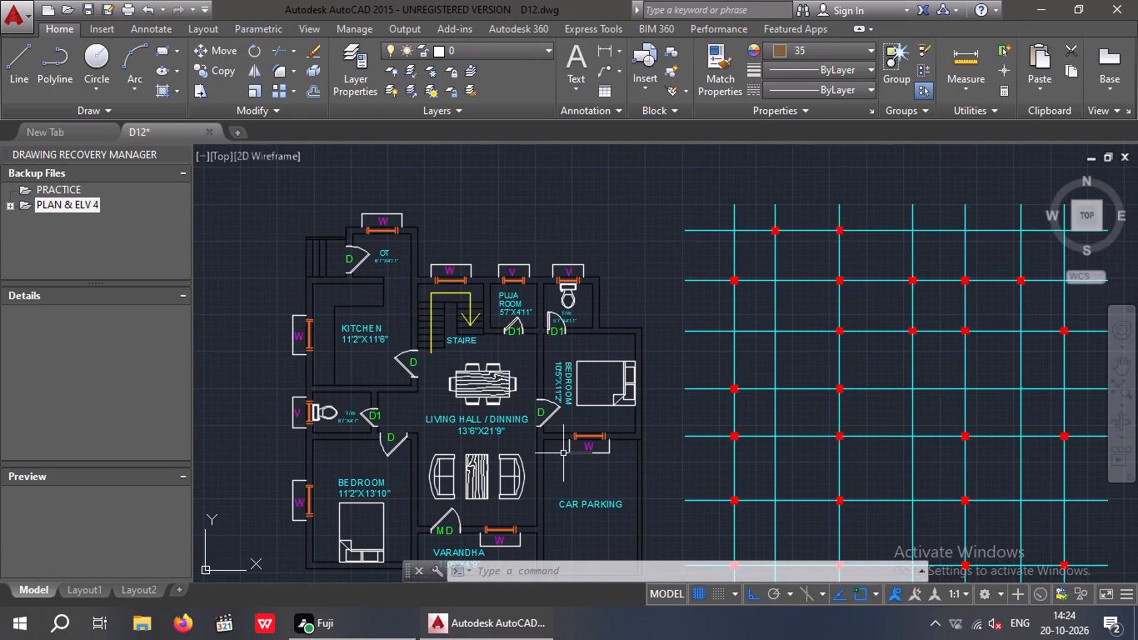
# Save the drawing.
pyautogui.hotkey('ctrl', 's')
# Move the overall width dimension down so its right extension line ends at the upper-right bedroom's outer wall corner.
pyautogui.moveTo(656, 367); pyautogui.dragTo(655, 368, button='middle')
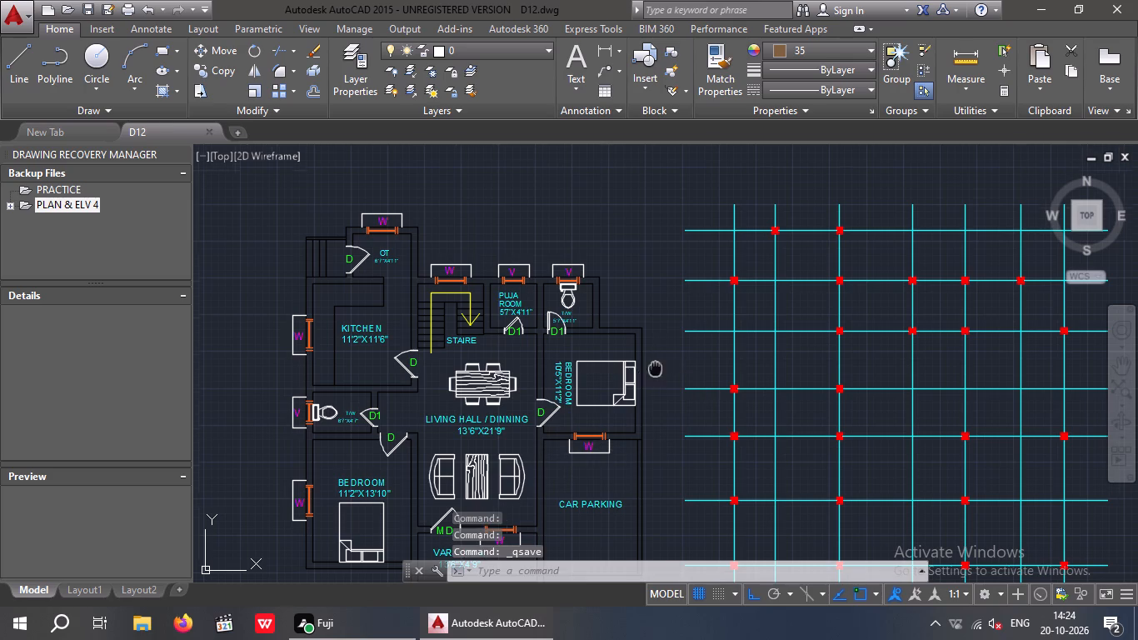
pyautogui.moveTo(655, 368); pyautogui.dragTo(385, 442, button='middle')
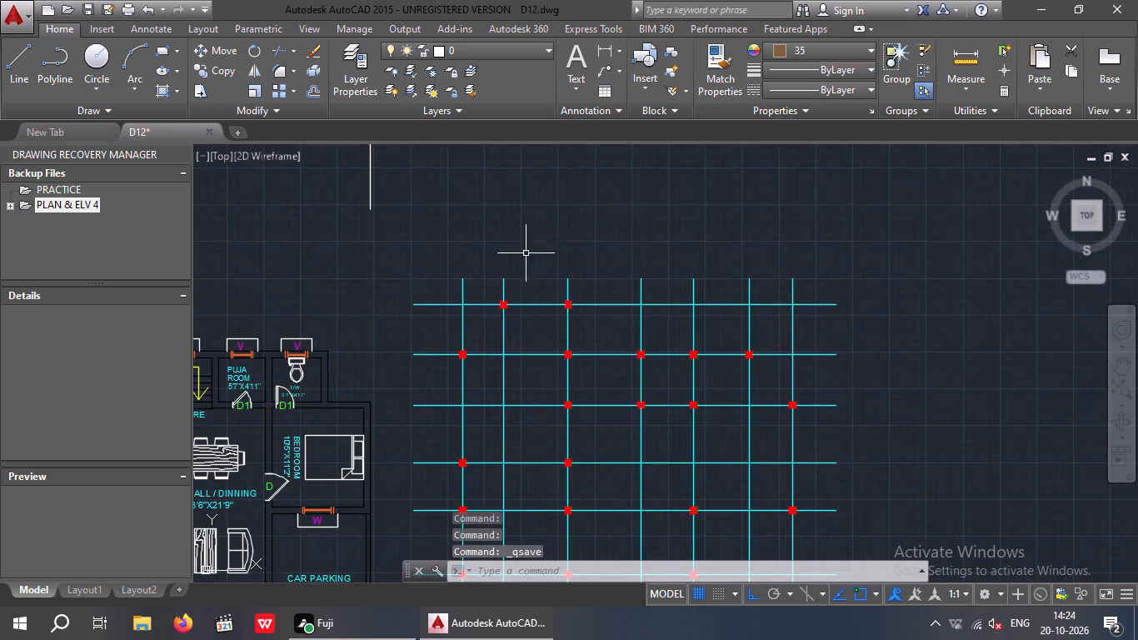
pyautogui.scroll(-1, 482, 211)
pyautogui.moveTo(441, 178); pyautogui.dragTo(412, 191)
pyautogui.click(394, 194)
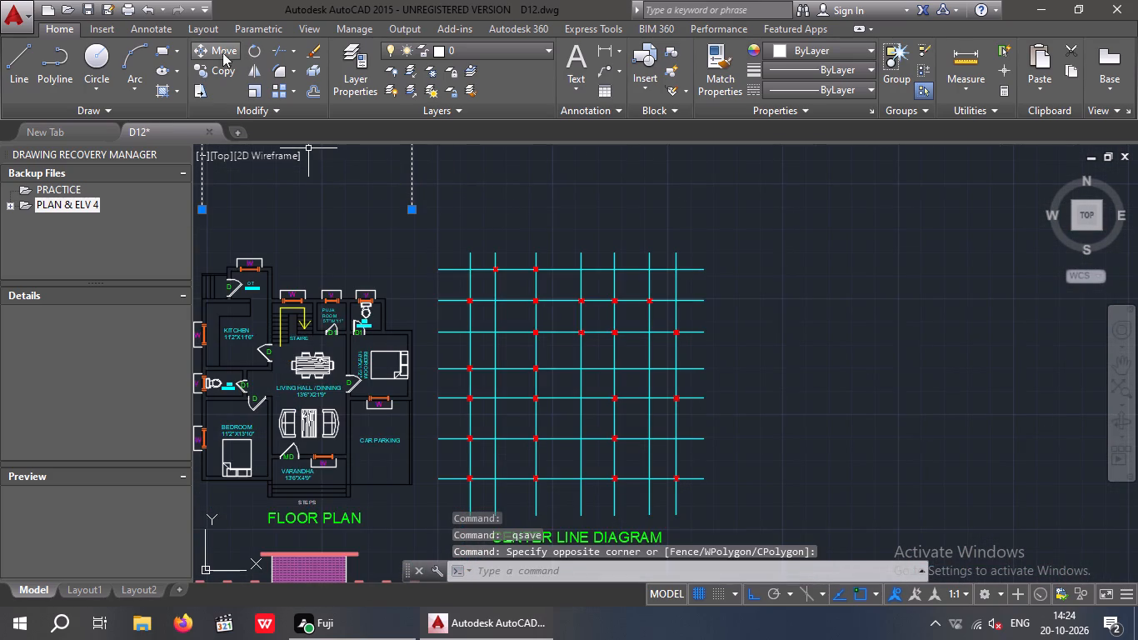
pyautogui.click(223, 47)
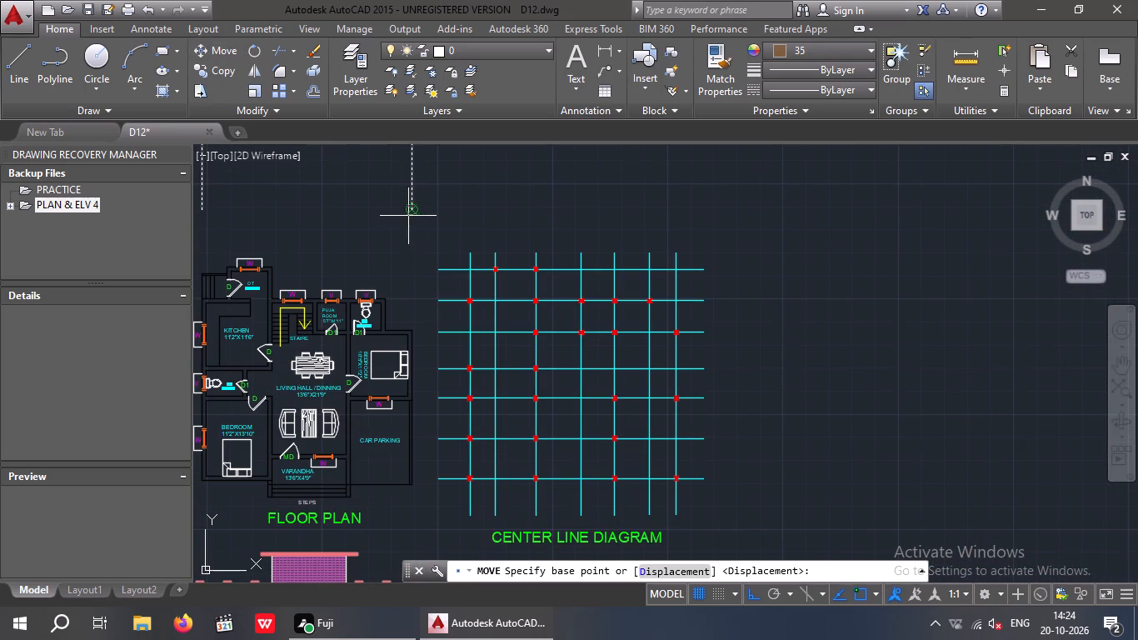
pyautogui.click(415, 211)
pyautogui.scroll(2, 412, 325)
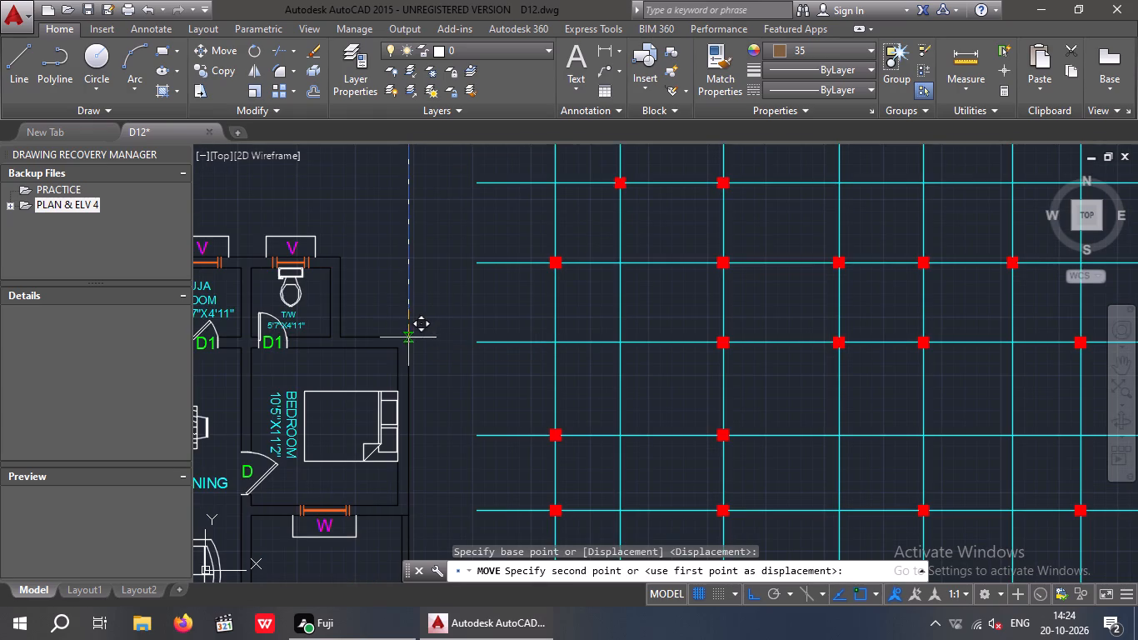
pyautogui.click(410, 338)
# Move the overall height dimension from its lower extension-line end toward the floor plan's lower-left outer corner.
pyautogui.scroll(-2, 428, 299)
pyautogui.moveTo(267, 327); pyautogui.dragTo(468, 288, button='middle')
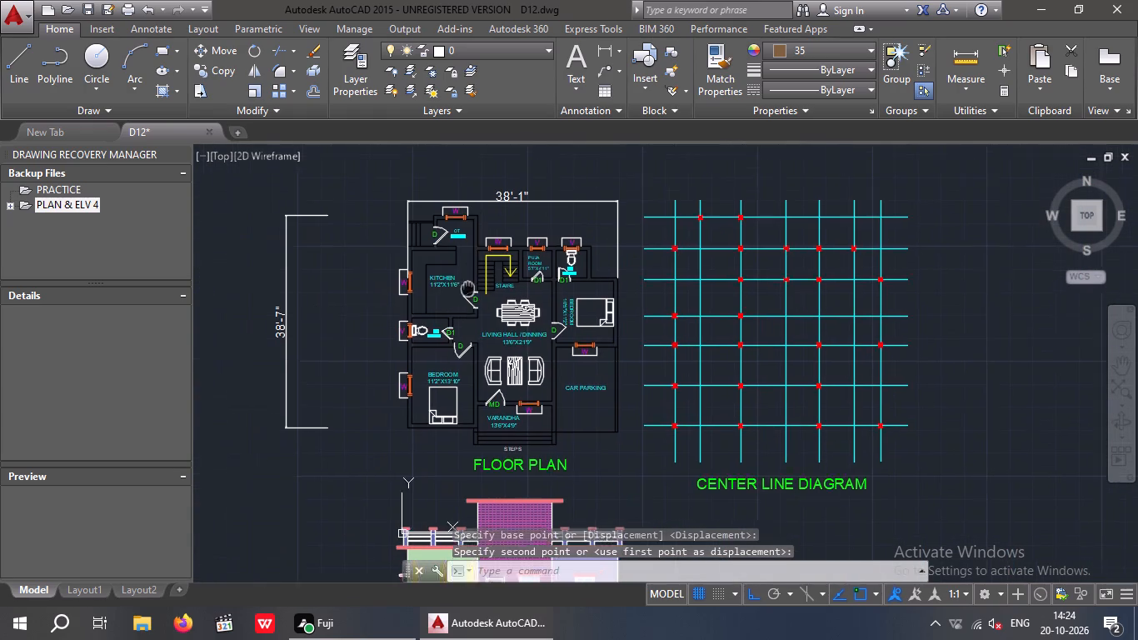
pyautogui.moveTo(468, 288); pyautogui.dragTo(469, 288, button='middle')
pyautogui.moveTo(338, 396); pyautogui.dragTo(323, 439)
pyautogui.click(311, 455)
pyautogui.click(221, 48)
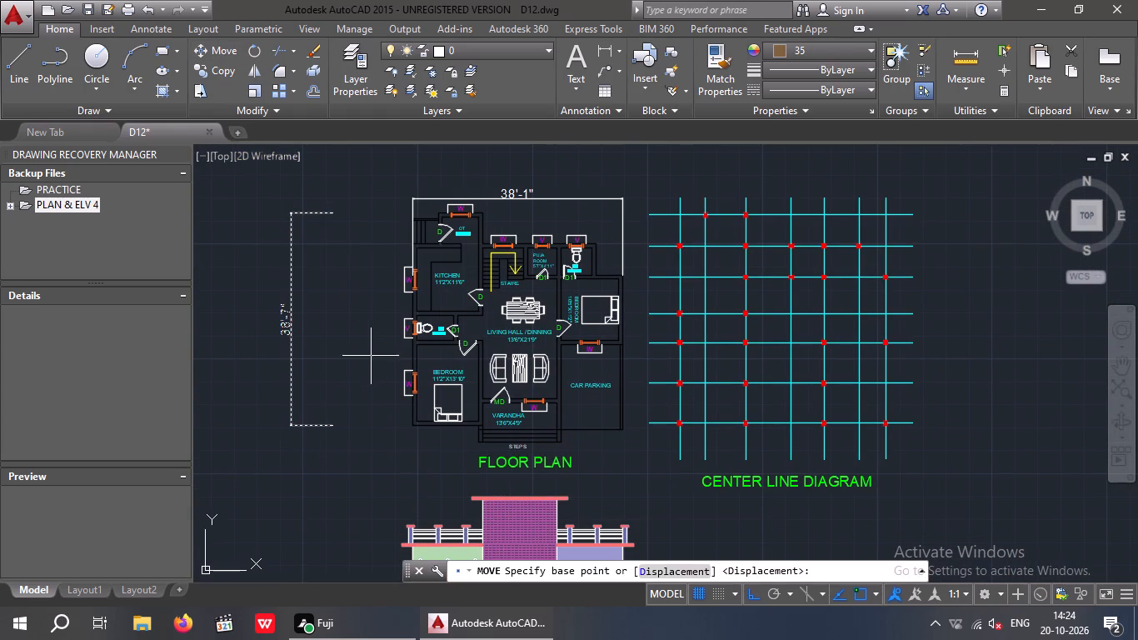
pyautogui.scroll(2, 342, 436)
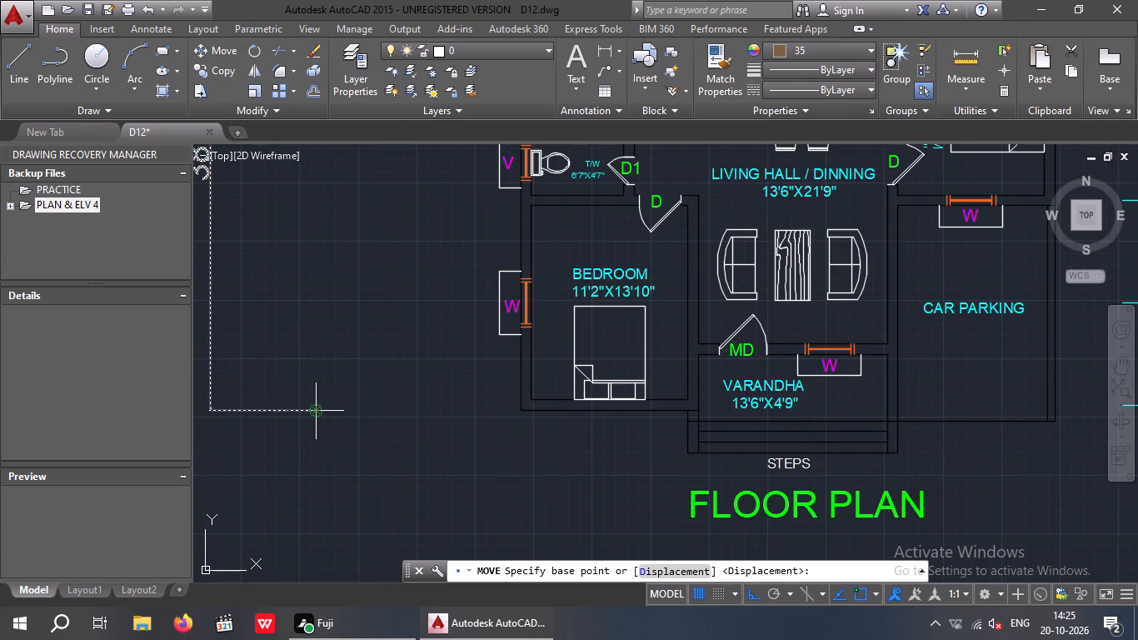
pyautogui.click(312, 411)
pyautogui.scroll(1, 501, 419)
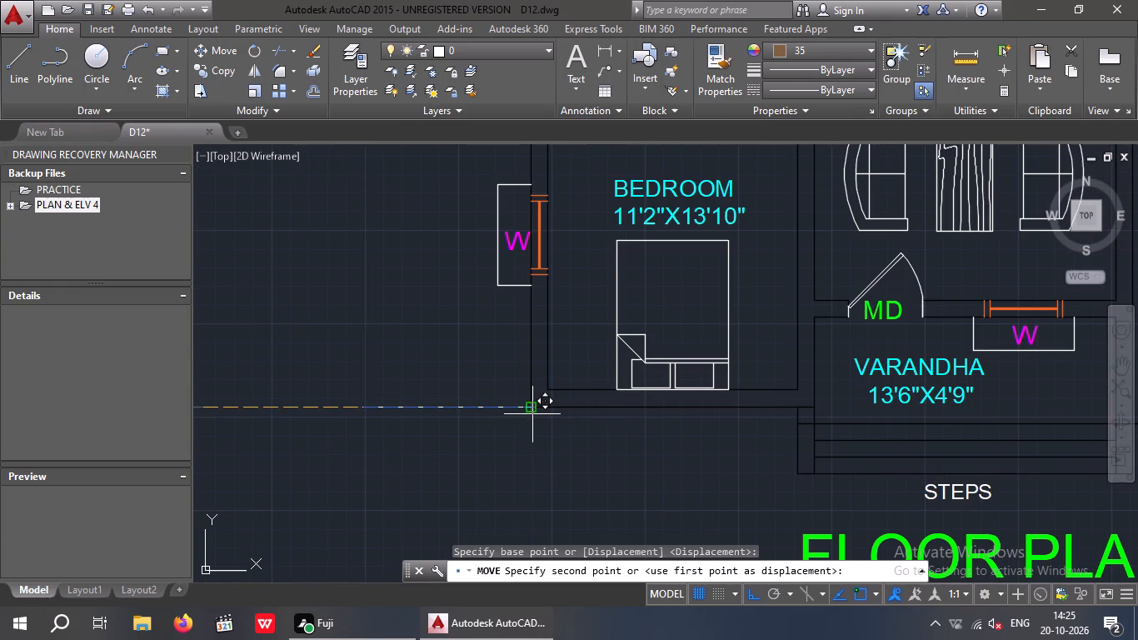
pyautogui.click(532, 414)
# Move the overall height dimension again so its lower extension line meets the lower-left bedroom's outer wall corner exactly.
pyautogui.scroll(-2, 467, 432)
pyautogui.scroll(4, 503, 423)
pyautogui.scroll(5, 433, 438)
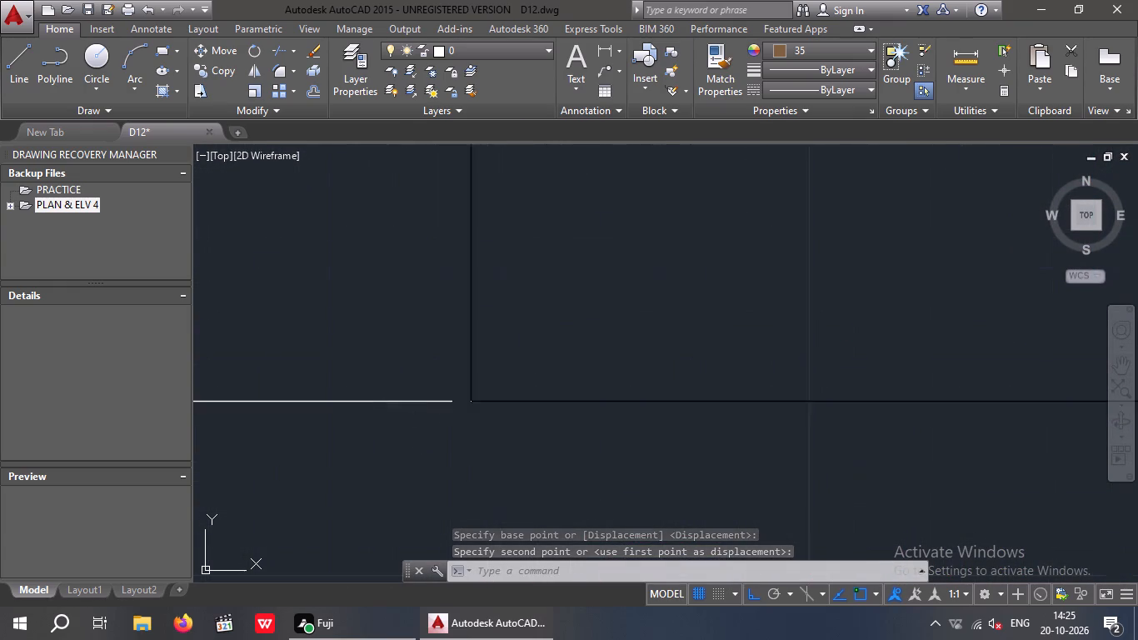
pyautogui.scroll(3, 447, 414)
pyautogui.moveTo(543, 410); pyautogui.dragTo(532, 411)
pyautogui.click(478, 294)
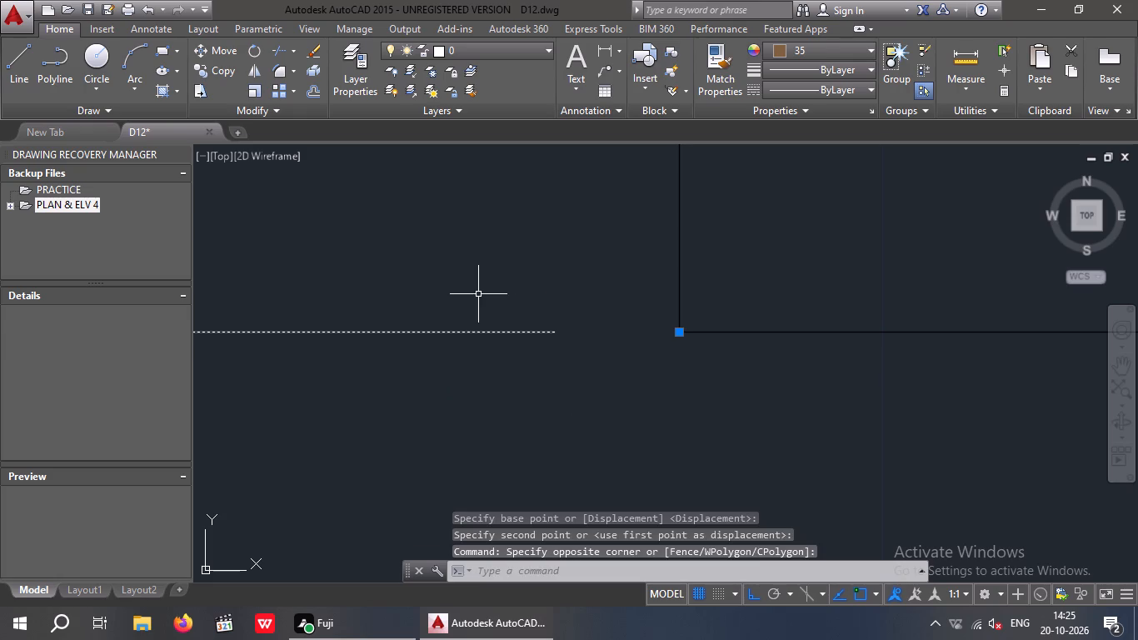
pyautogui.click(217, 52)
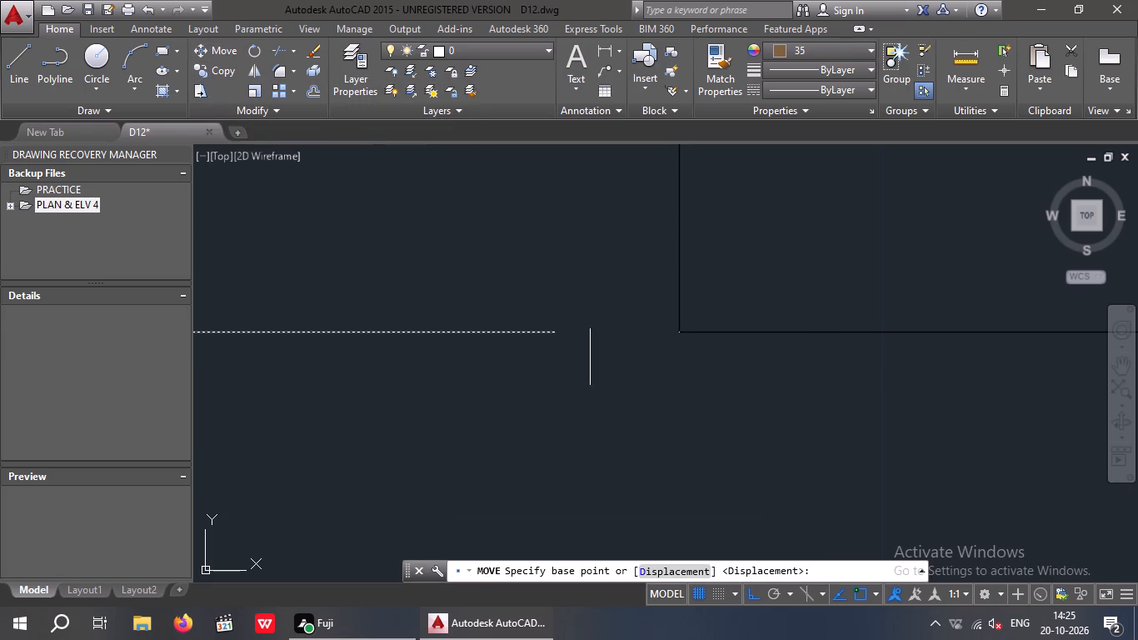
pyautogui.moveTo(561, 332); pyautogui.dragTo(568, 334)
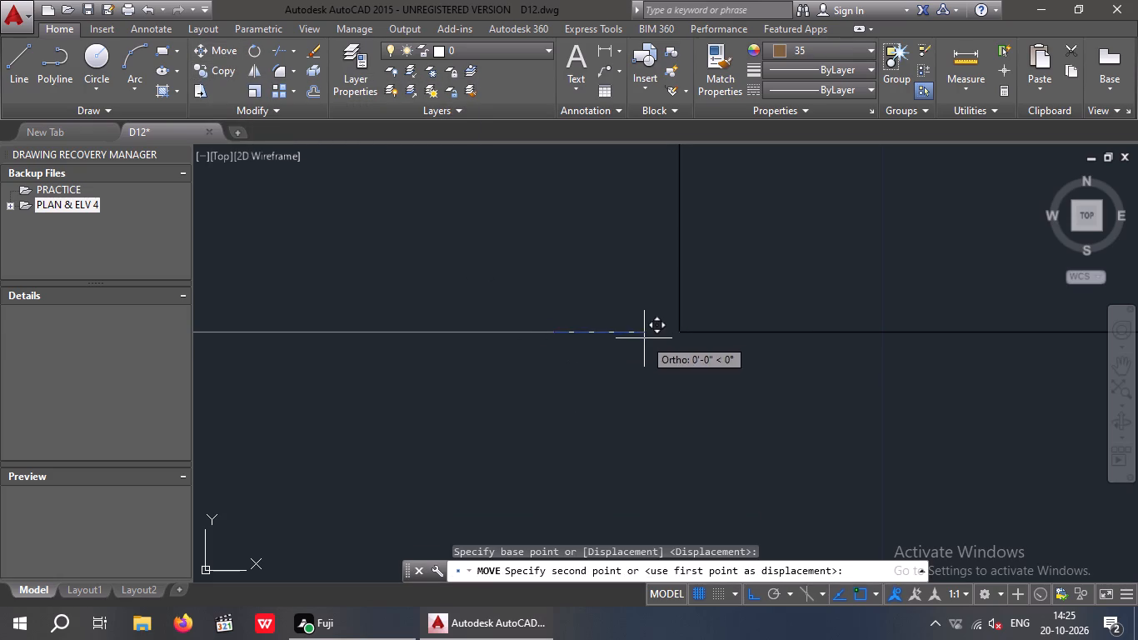
pyautogui.click(679, 333)
# Examine the placement of both overall dimensions around the floor plan.
pyautogui.scroll(-4, 603, 366)
pyautogui.moveTo(592, 427); pyautogui.dragTo(580, 467, button='middle')
pyautogui.scroll(-5, 580, 467)
pyautogui.scroll(-3, 613, 380)
pyautogui.moveTo(578, 421); pyautogui.dragTo(515, 569, button='middle')
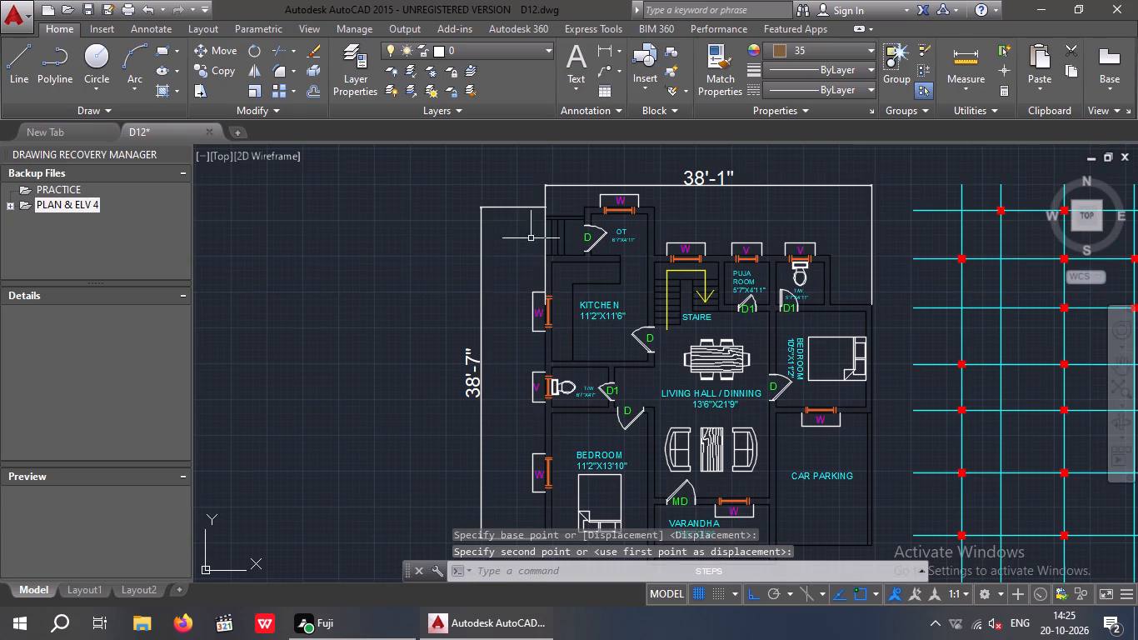
pyautogui.scroll(3, 539, 216)
pyautogui.scroll(-2, 482, 309)
pyautogui.press('Escape')
pyautogui.press('Escape')
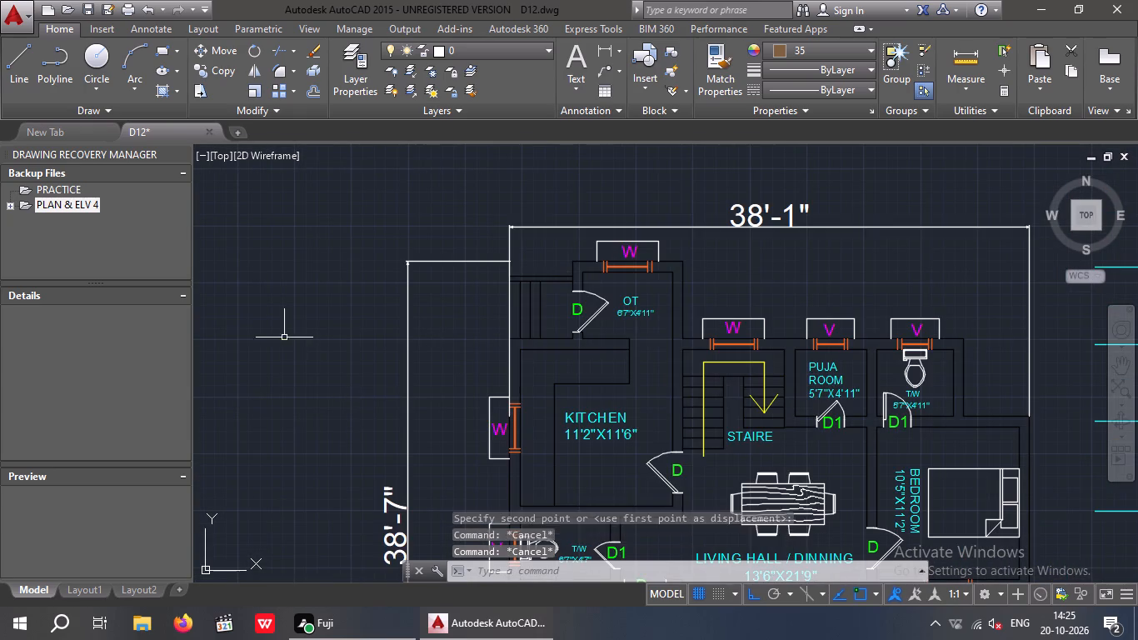
pyautogui.scroll(-2, 347, 252)
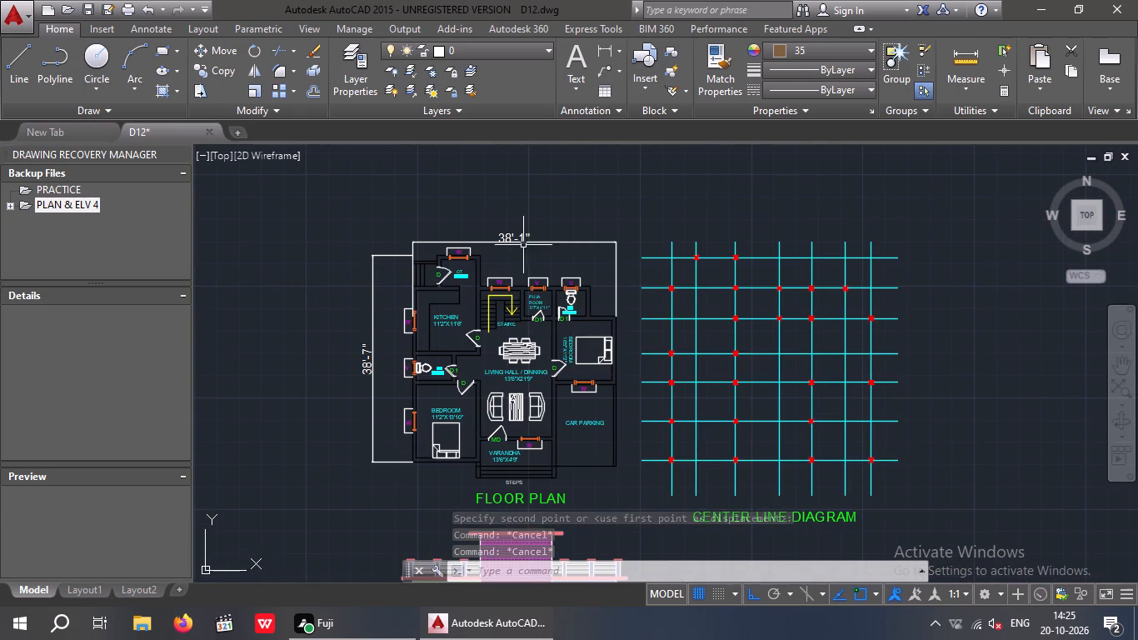
# Select the vertical centre-line segments in the three lowest rows of the CENTER LINE DIAGRAM.
pyautogui.moveTo(632, 217); pyautogui.dragTo(563, 241, button='middle')
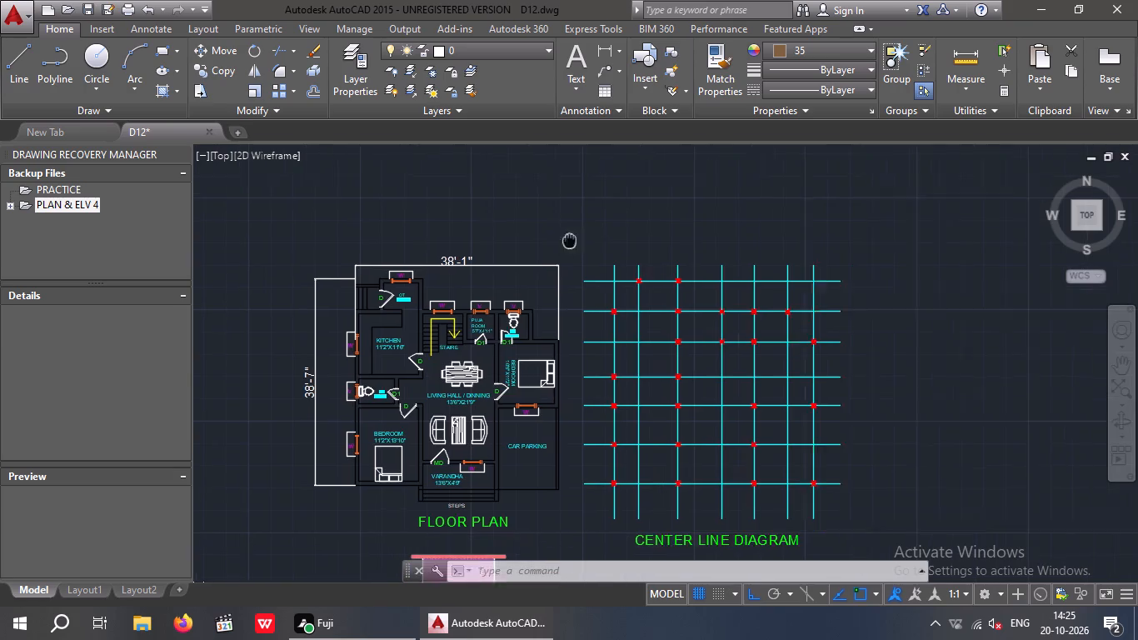
pyautogui.moveTo(563, 241); pyautogui.dragTo(337, 217, button='middle')
pyautogui.scroll(-1, 374, 207)
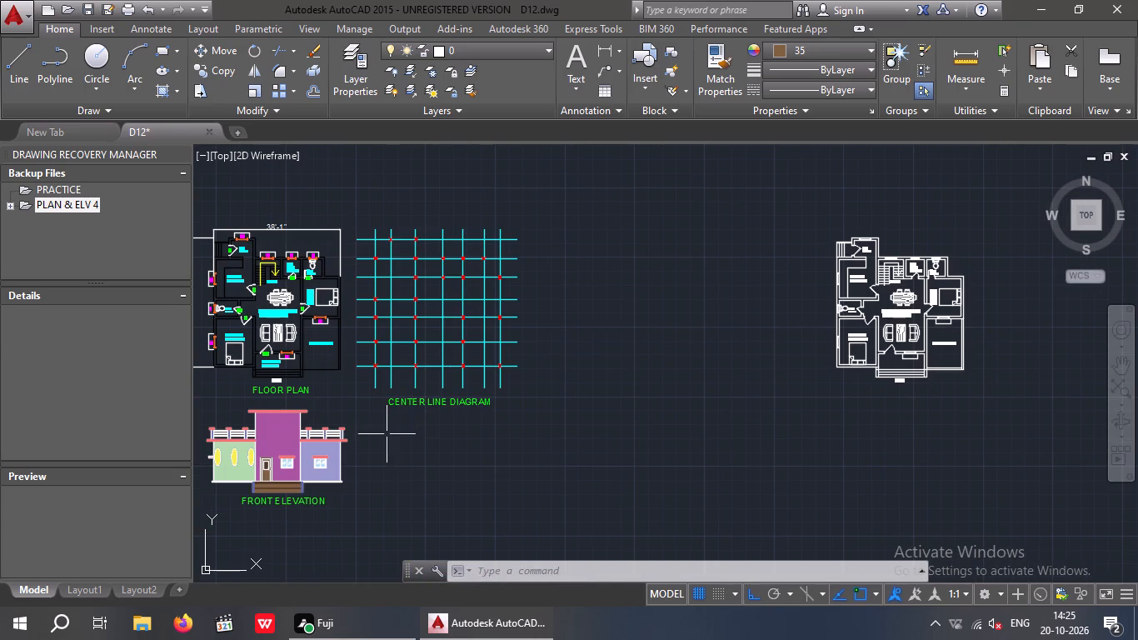
pyautogui.middleClick(496, 448)
pyautogui.scroll(3, 382, 391)
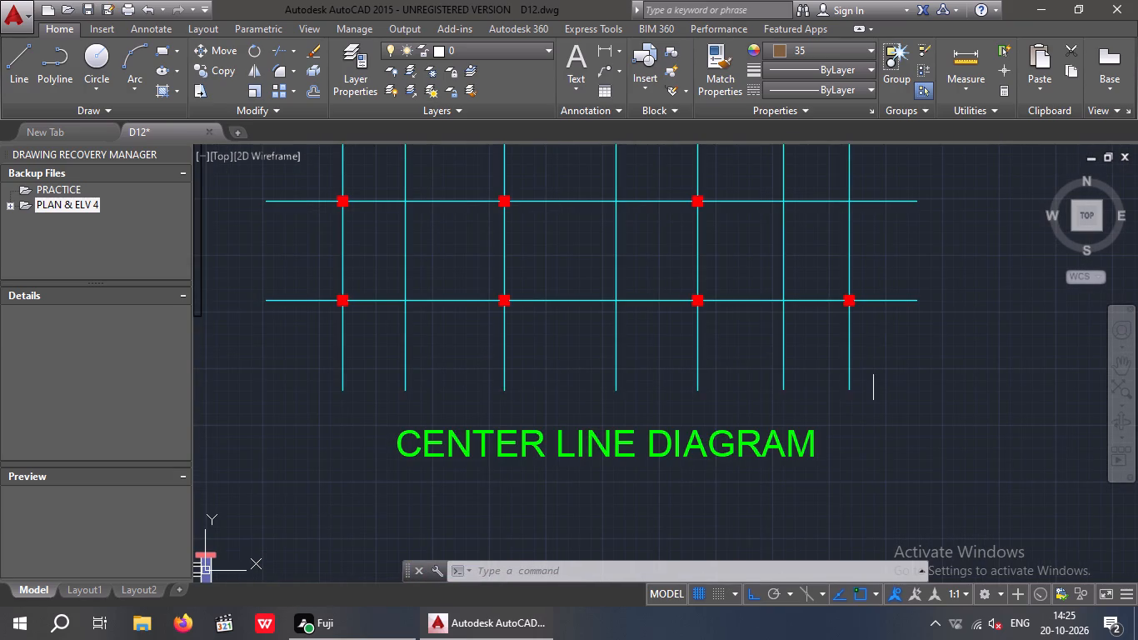
pyautogui.moveTo(873, 345); pyautogui.dragTo(767, 379)
pyautogui.click(267, 410)
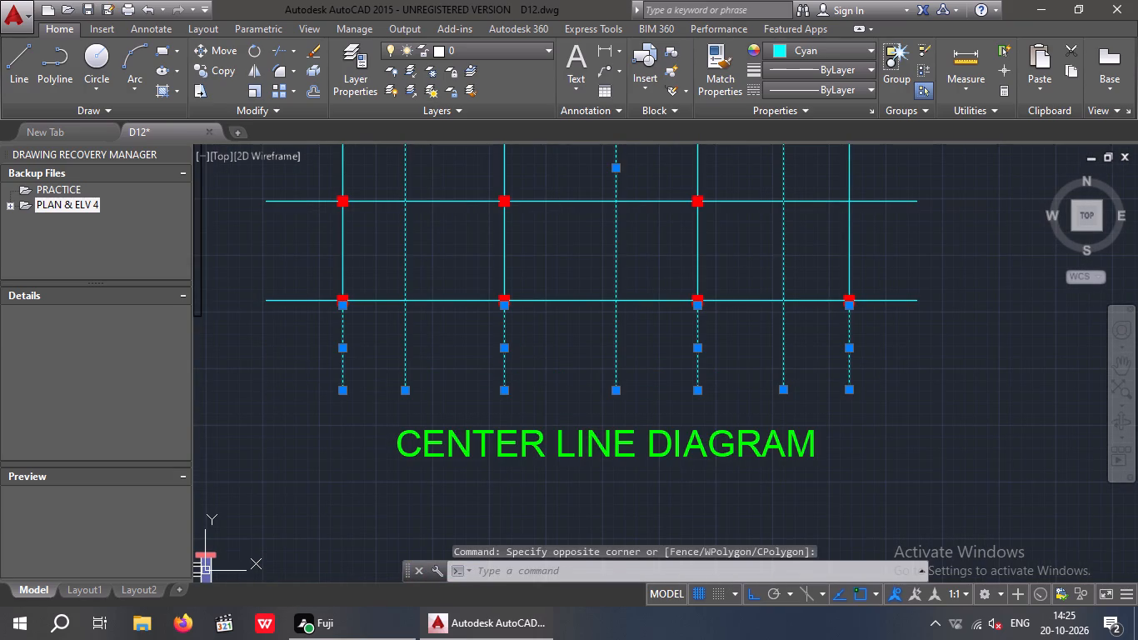
pyautogui.moveTo(888, 232); pyautogui.dragTo(880, 233)
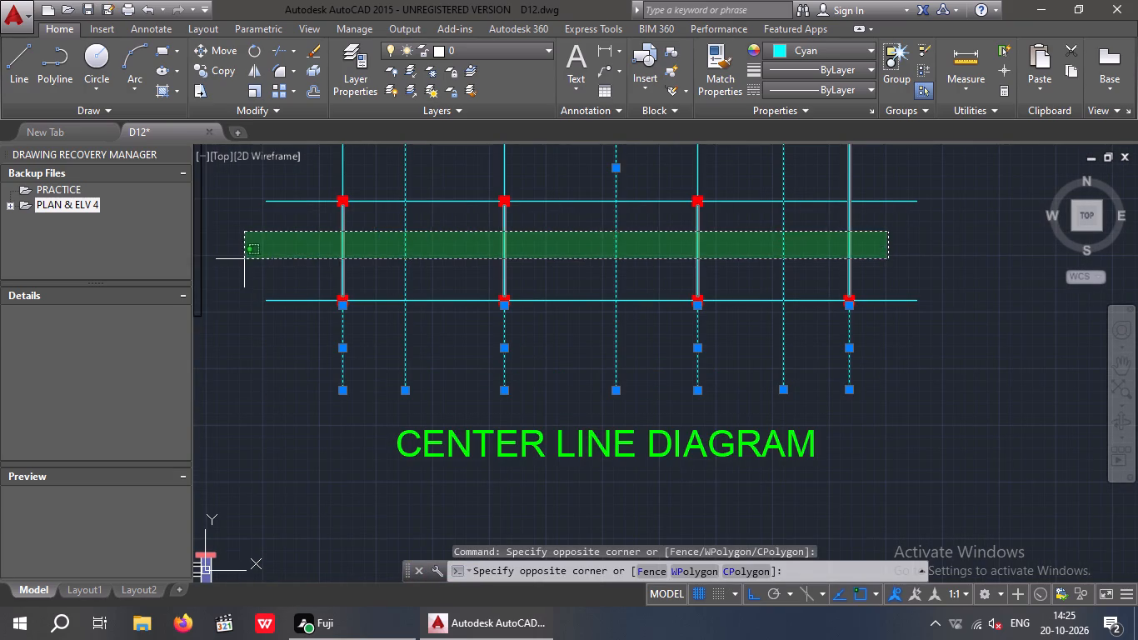
pyautogui.click(244, 259)
pyautogui.moveTo(341, 270); pyautogui.dragTo(357, 384, button='middle')
pyautogui.moveTo(910, 259); pyautogui.dragTo(856, 258)
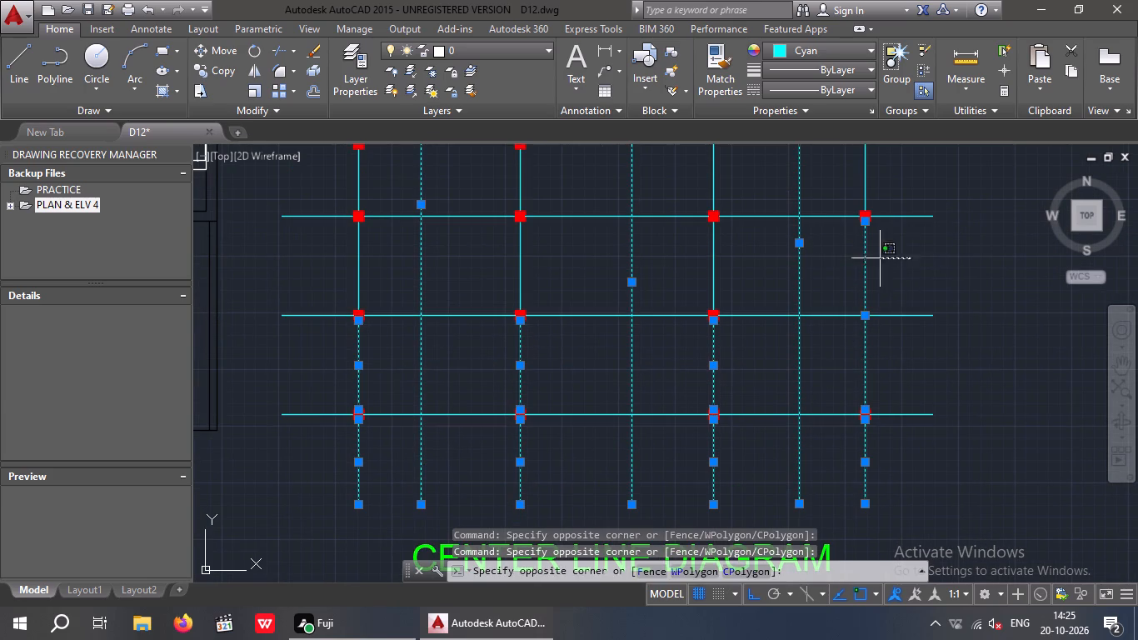
pyautogui.moveTo(856, 258); pyautogui.dragTo(679, 277)
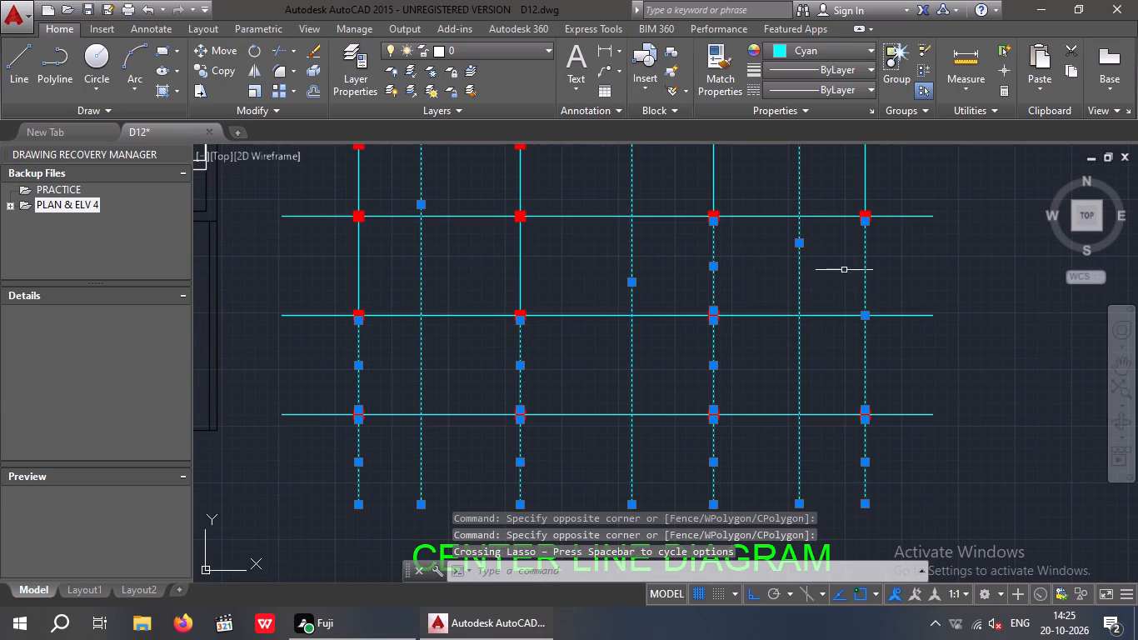
pyautogui.moveTo(885, 252); pyautogui.dragTo(317, 273)
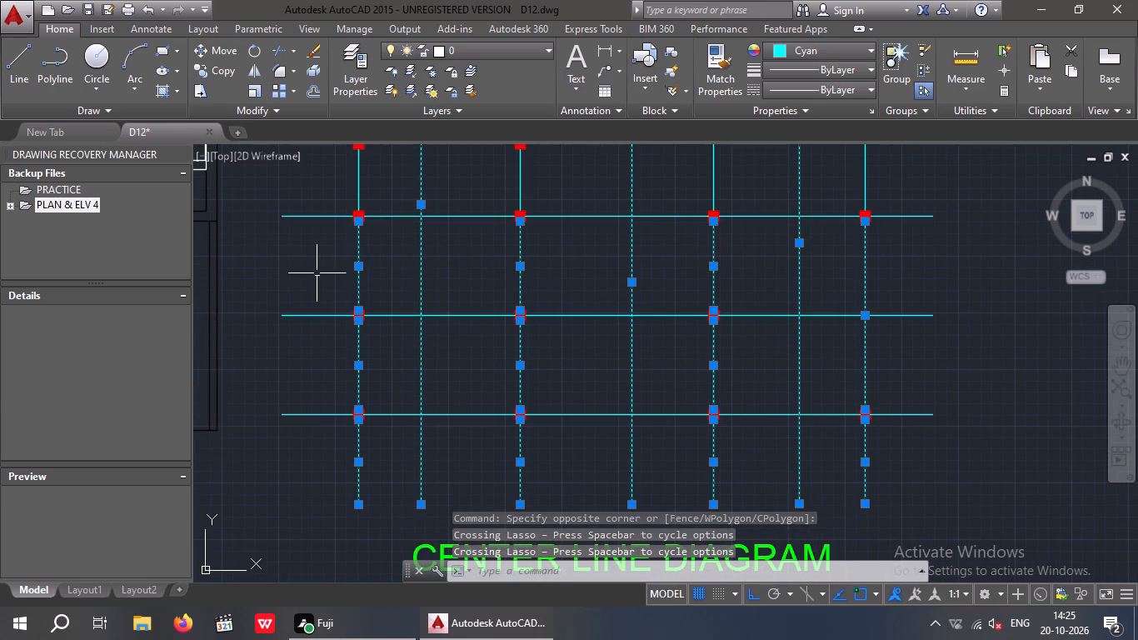
# Add the vertical centre-line segments in the remaining upper rows, including the top ends, to the selection.
pyautogui.moveTo(531, 307); pyautogui.dragTo(542, 432, button='middle')
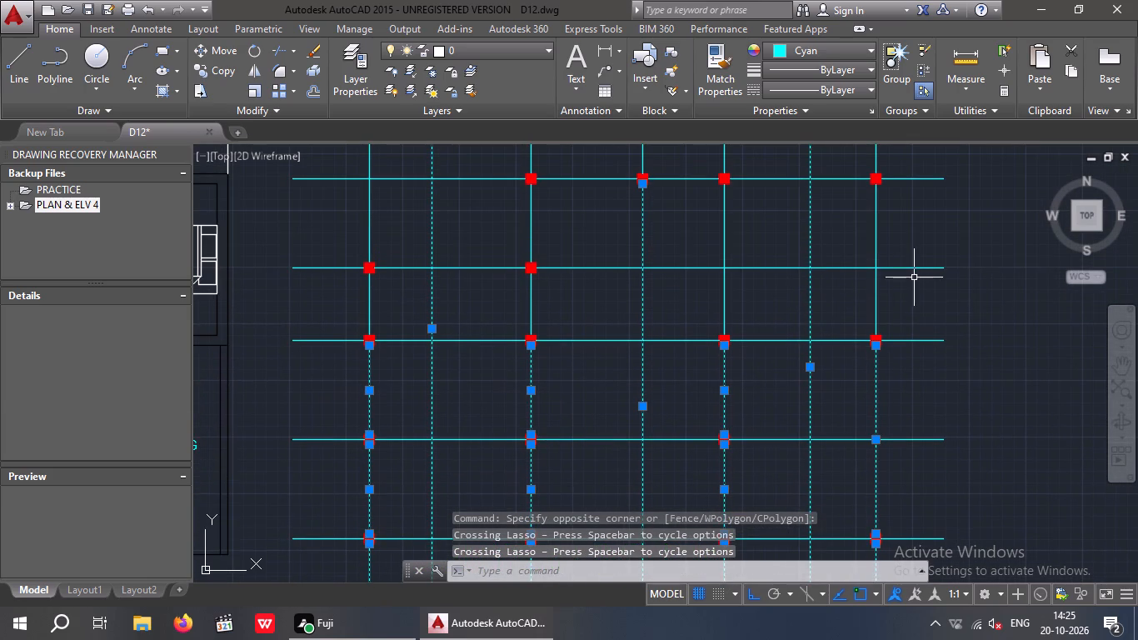
pyautogui.moveTo(914, 277); pyautogui.dragTo(886, 279)
pyautogui.click(317, 300)
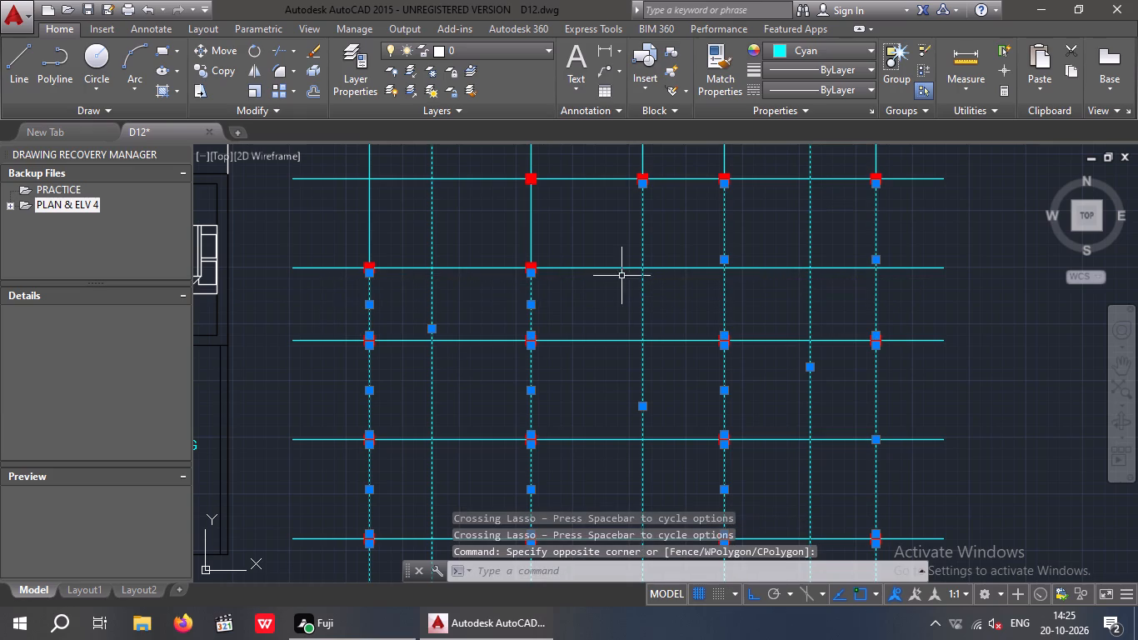
pyautogui.moveTo(895, 220); pyautogui.dragTo(849, 223)
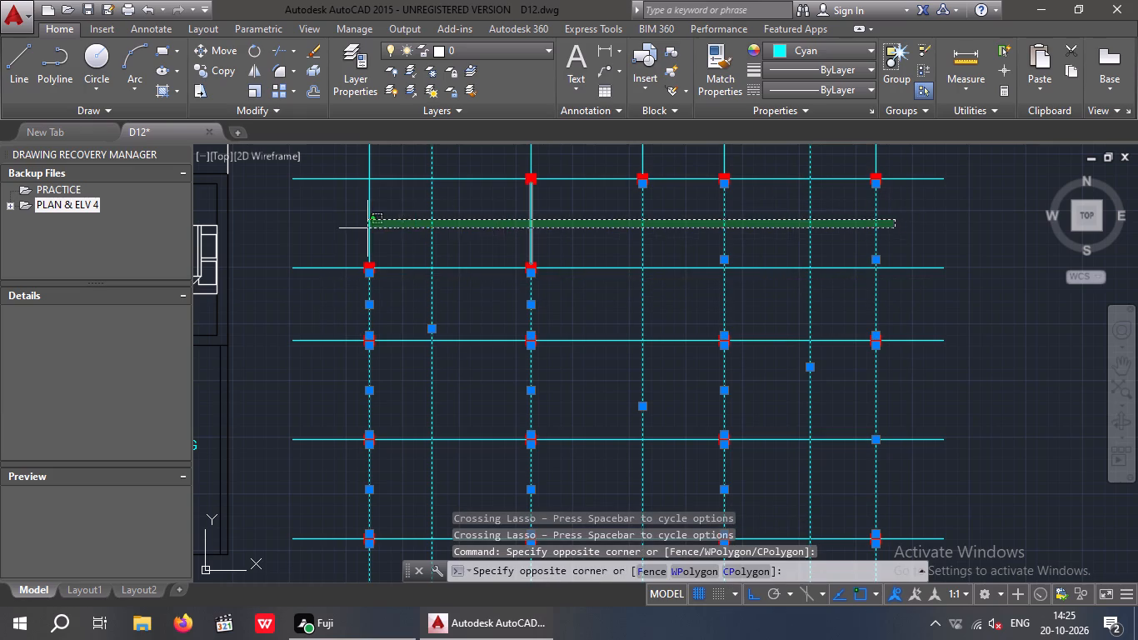
pyautogui.click(307, 230)
pyautogui.moveTo(455, 249); pyautogui.dragTo(477, 435, button='middle')
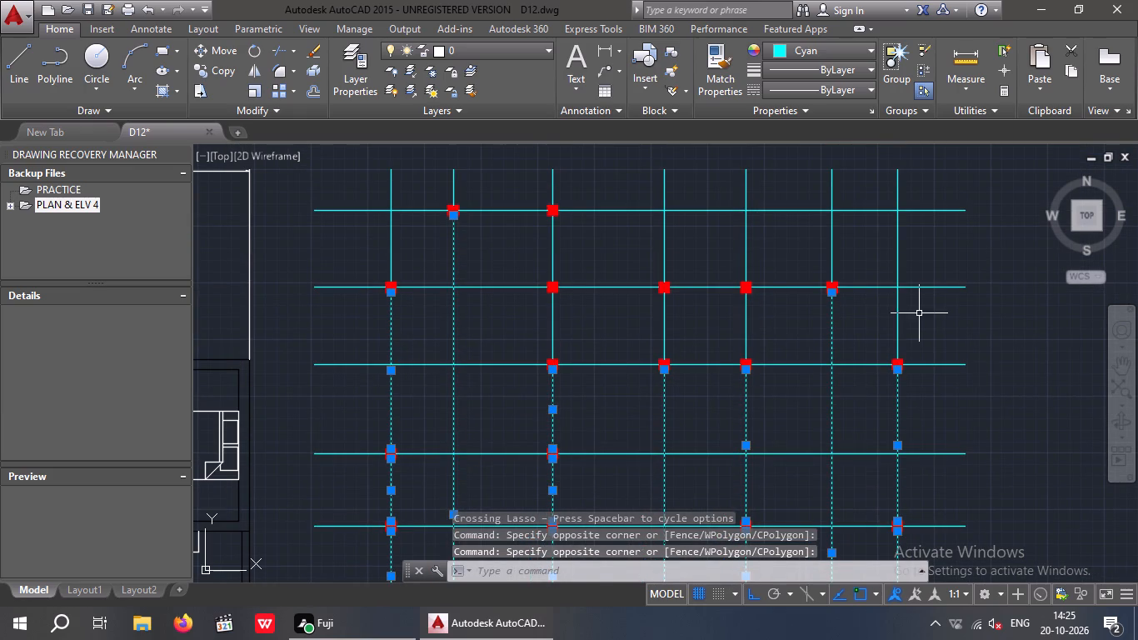
pyautogui.moveTo(923, 313); pyautogui.dragTo(854, 329)
pyautogui.click(317, 331)
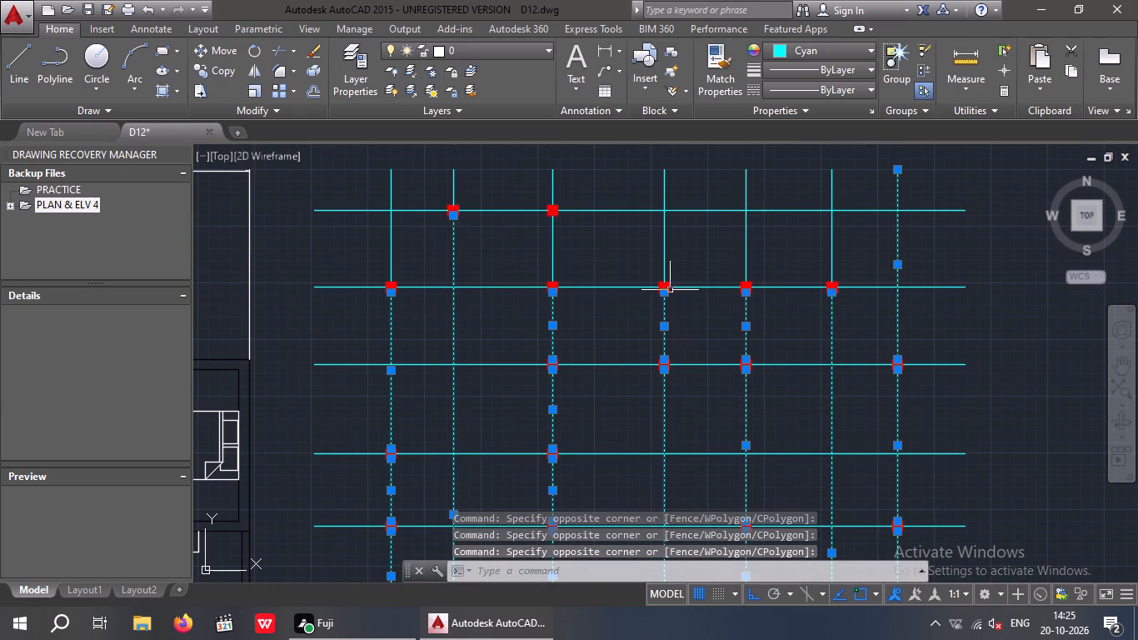
pyautogui.moveTo(938, 239); pyautogui.dragTo(886, 245)
pyautogui.click(330, 246)
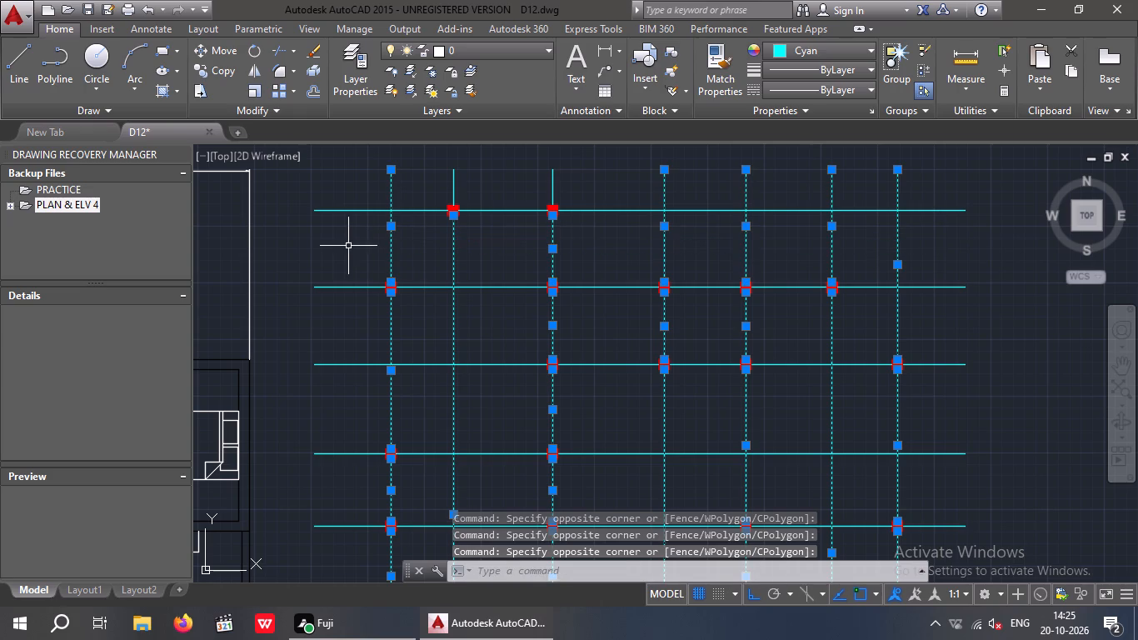
pyautogui.moveTo(605, 173); pyautogui.dragTo(587, 172)
pyautogui.click(452, 171)
# Add the horizontal centre-line segments from their left ends to the third vertical line, below the top row, to the selection.
pyautogui.moveTo(338, 270); pyautogui.dragTo(357, 172, button='middle')
pyautogui.scroll(-3, 359, 296)
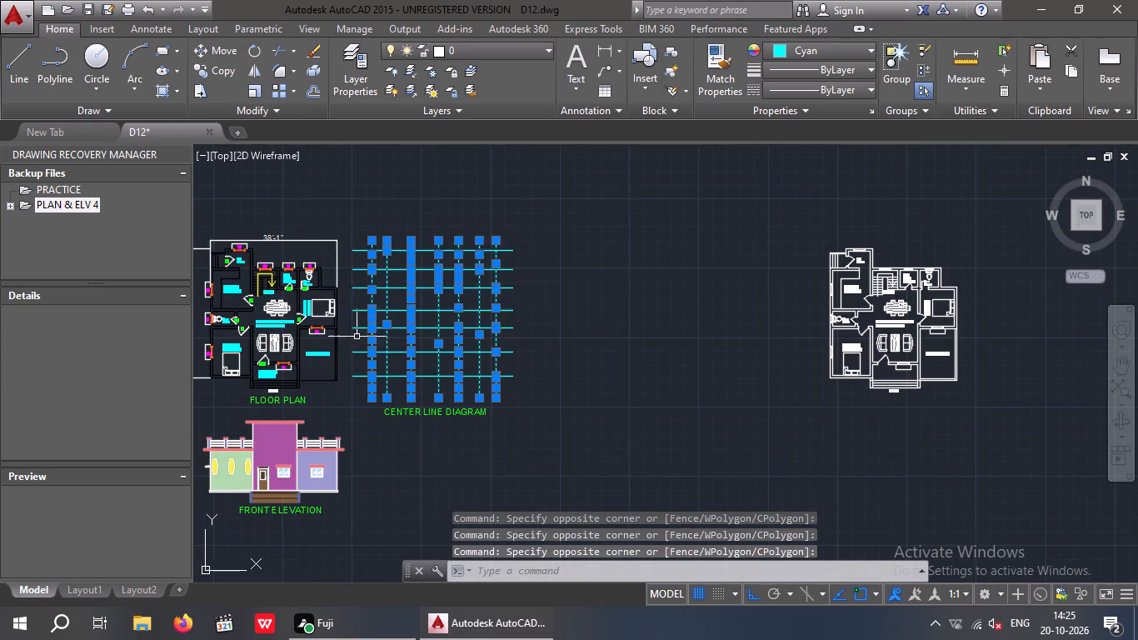
pyautogui.scroll(1, 357, 332)
pyautogui.click(360, 413)
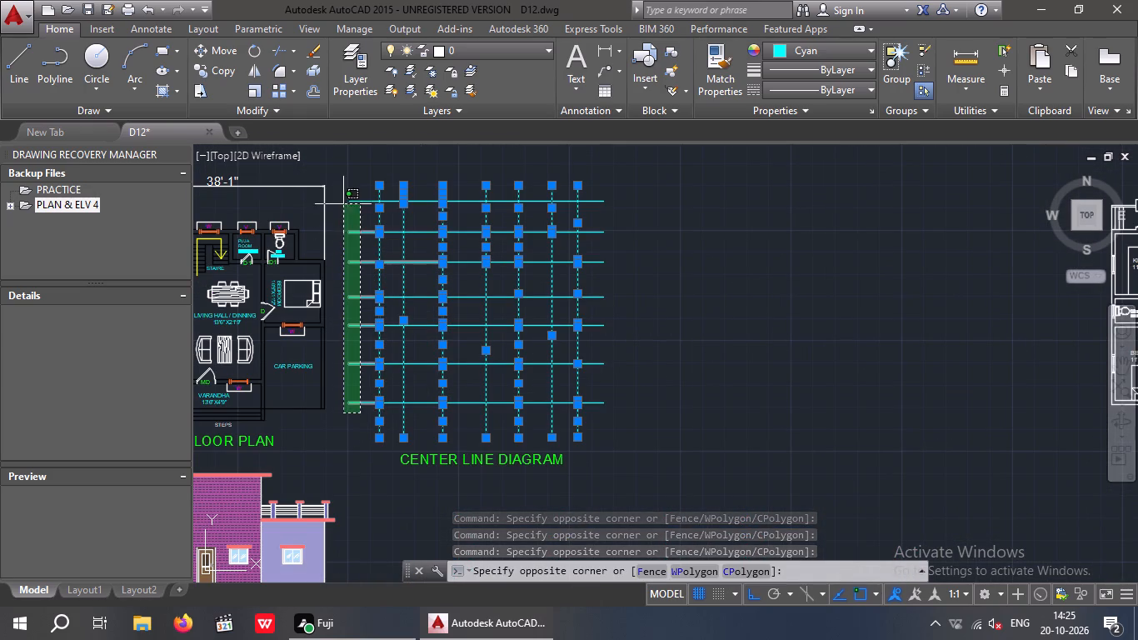
pyautogui.click(345, 191)
pyautogui.scroll(3, 405, 403)
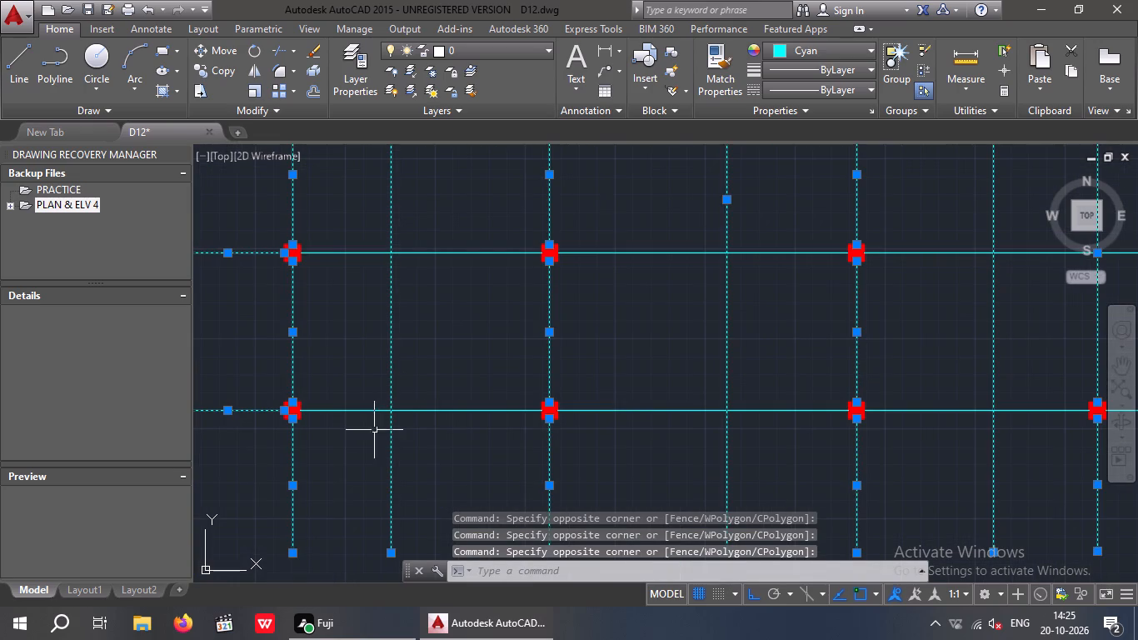
pyautogui.click(365, 432)
pyautogui.scroll(-2, 357, 338)
pyautogui.moveTo(356, 260); pyautogui.dragTo(371, 372, button='middle')
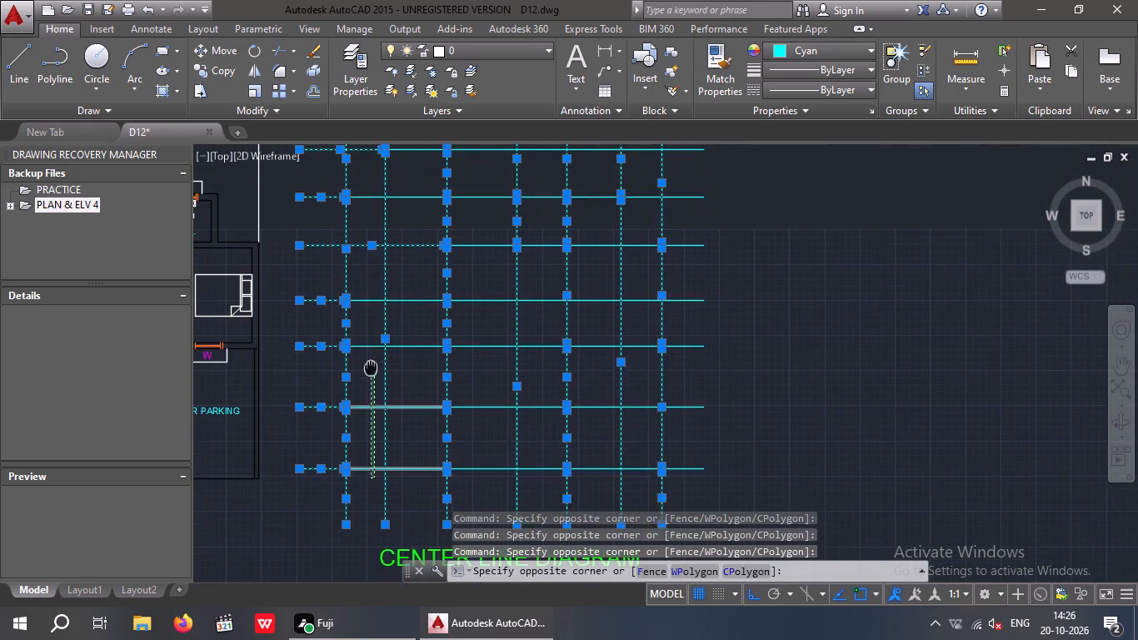
pyautogui.moveTo(371, 372); pyautogui.dragTo(371, 378, button='middle')
pyautogui.click(361, 305)
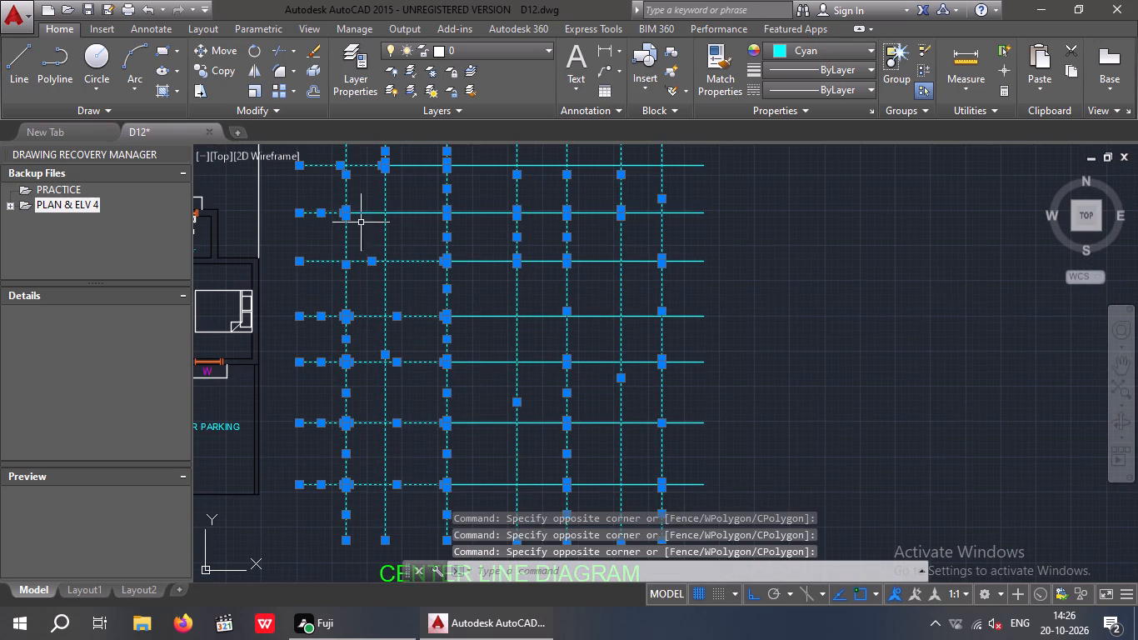
pyautogui.moveTo(372, 232); pyautogui.dragTo(367, 212)
pyautogui.click(359, 193)
# Add the rest of the top horizontal line, the segments right of the third vertical line, and the second and third rows' right-hand segments to the selection.
pyautogui.moveTo(493, 503); pyautogui.dragTo(492, 484)
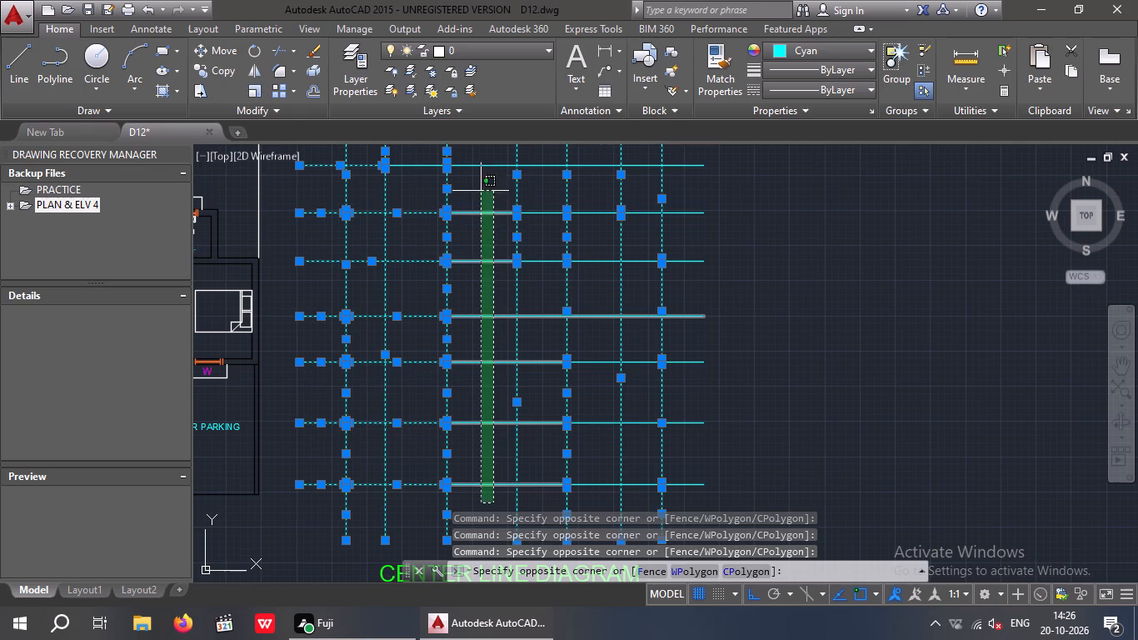
pyautogui.click(477, 163)
pyautogui.click(431, 182)
pyautogui.click(406, 147)
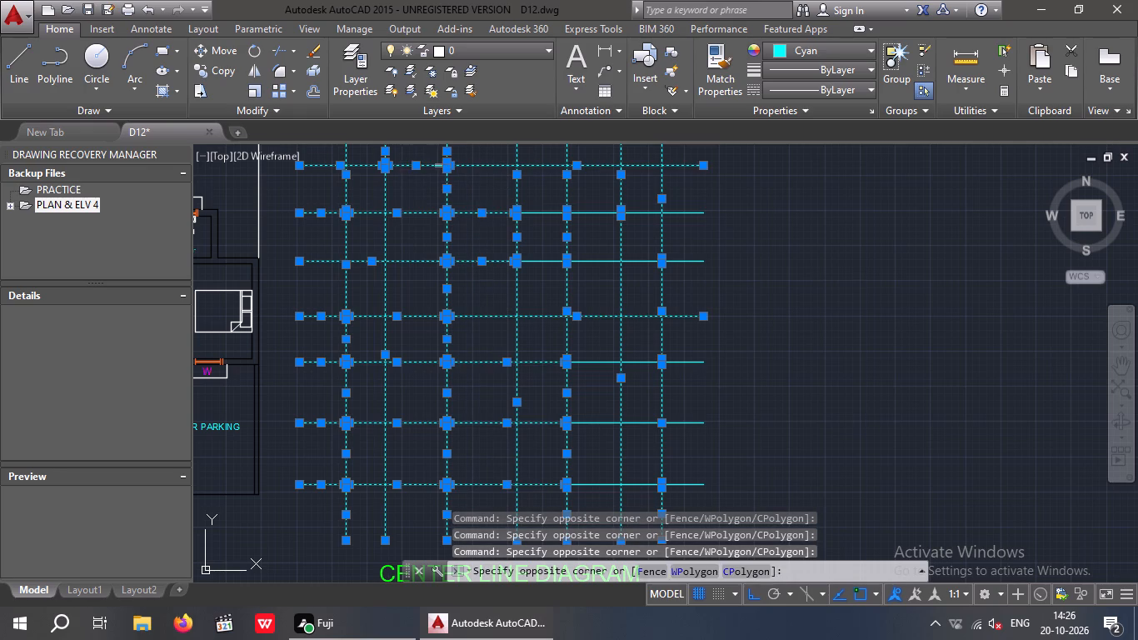
pyautogui.click(550, 290)
pyautogui.click(539, 200)
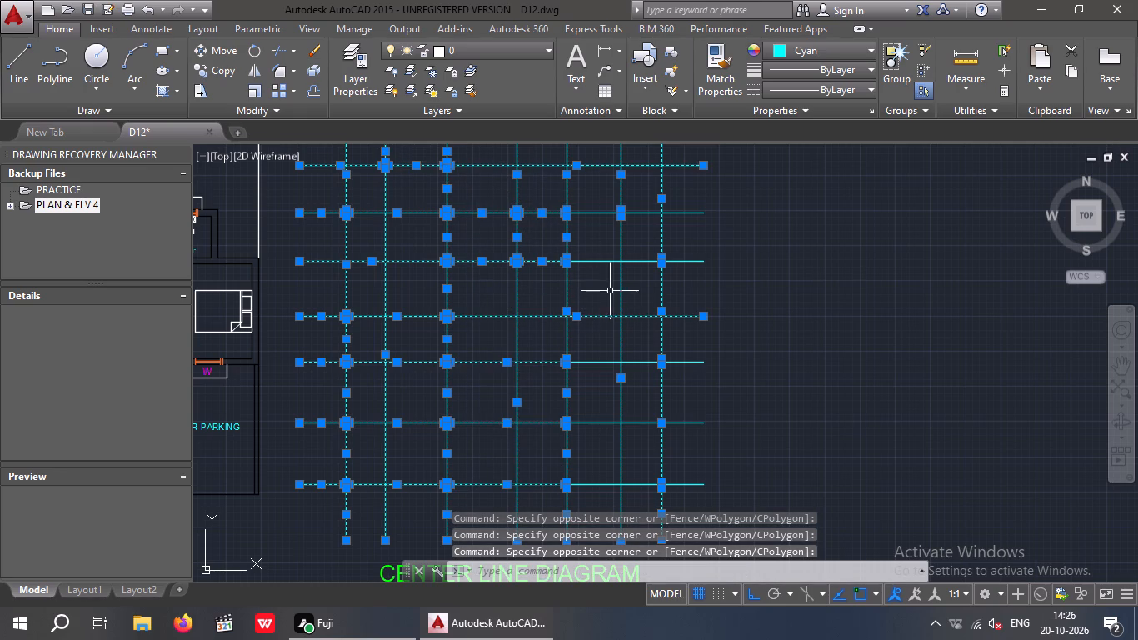
pyautogui.moveTo(607, 287); pyautogui.dragTo(603, 278)
pyautogui.click(581, 197)
pyautogui.moveTo(642, 237); pyautogui.dragTo(642, 225)
pyautogui.click(641, 208)
pyautogui.moveTo(698, 279); pyautogui.dragTo(696, 272)
pyautogui.click(691, 249)
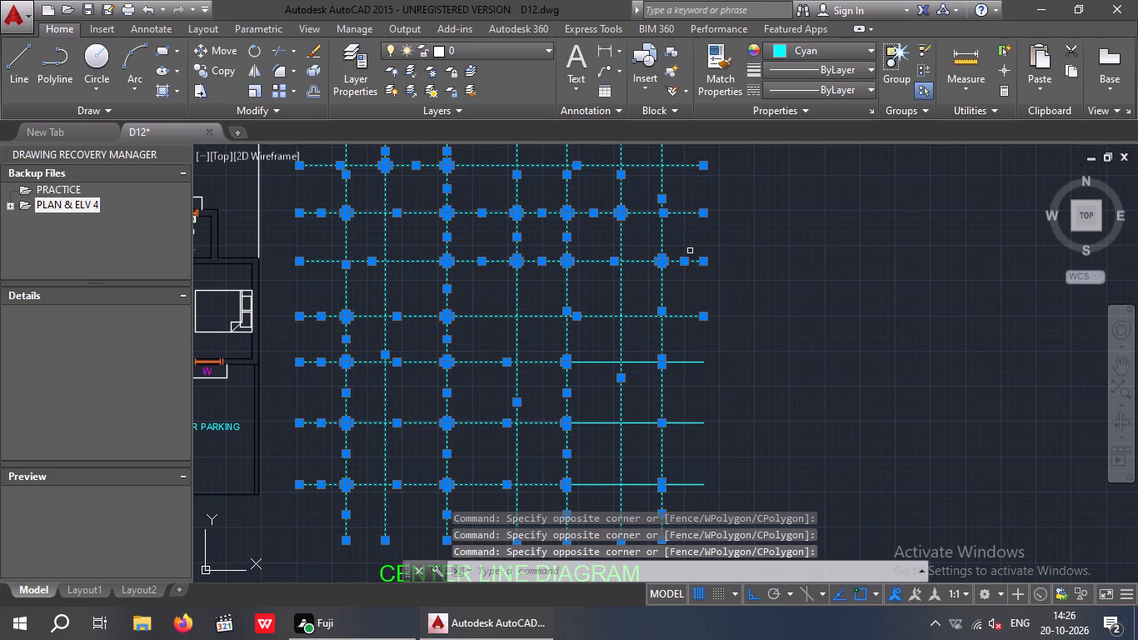
# Add the remaining right-hand segments of the three lowest horizontal centre lines to the selection.
pyautogui.click(718, 399)
pyautogui.click(698, 342)
pyautogui.moveTo(642, 384); pyautogui.dragTo(642, 376)
pyautogui.click(636, 347)
pyautogui.click(644, 440)
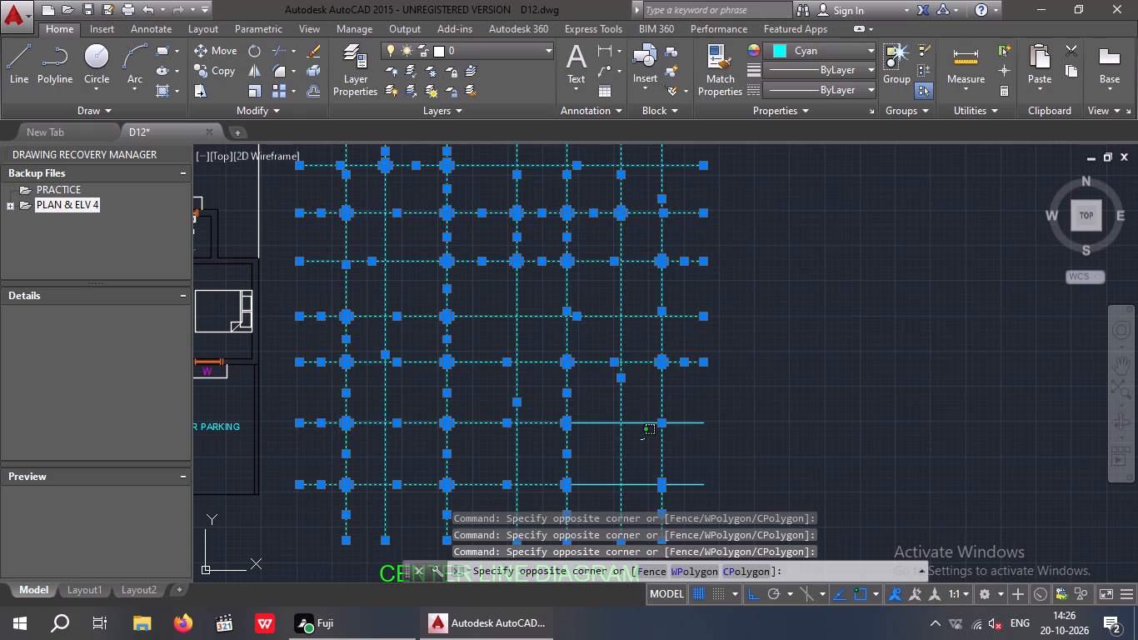
pyautogui.click(623, 404)
pyautogui.moveTo(713, 432); pyautogui.dragTo(702, 350, button='middle')
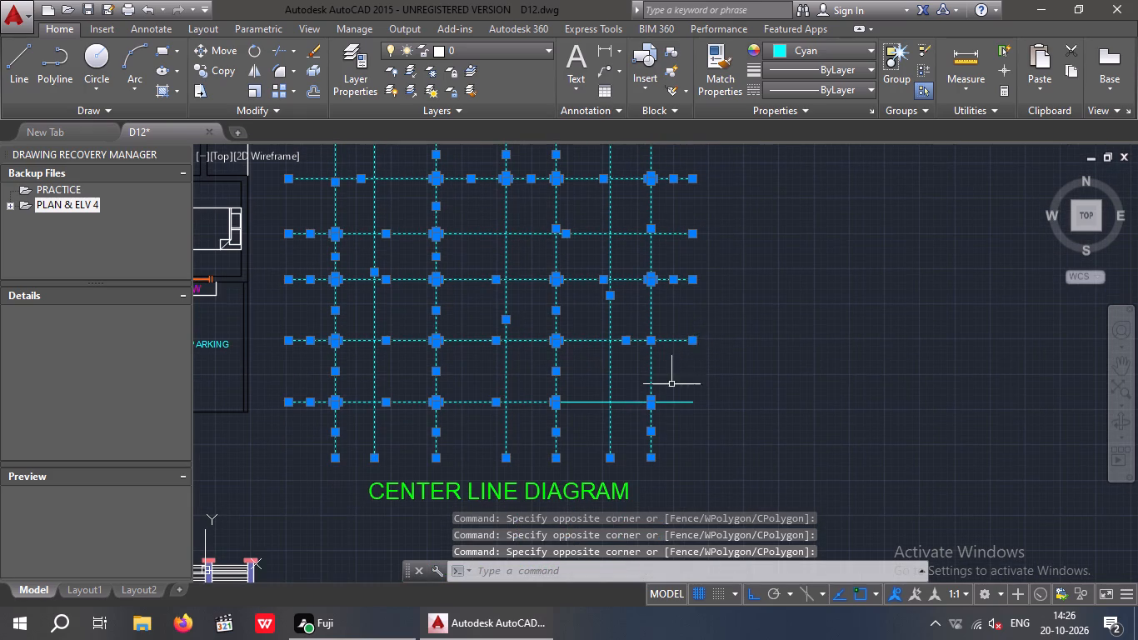
pyautogui.click(628, 426)
pyautogui.click(607, 389)
pyautogui.click(716, 423)
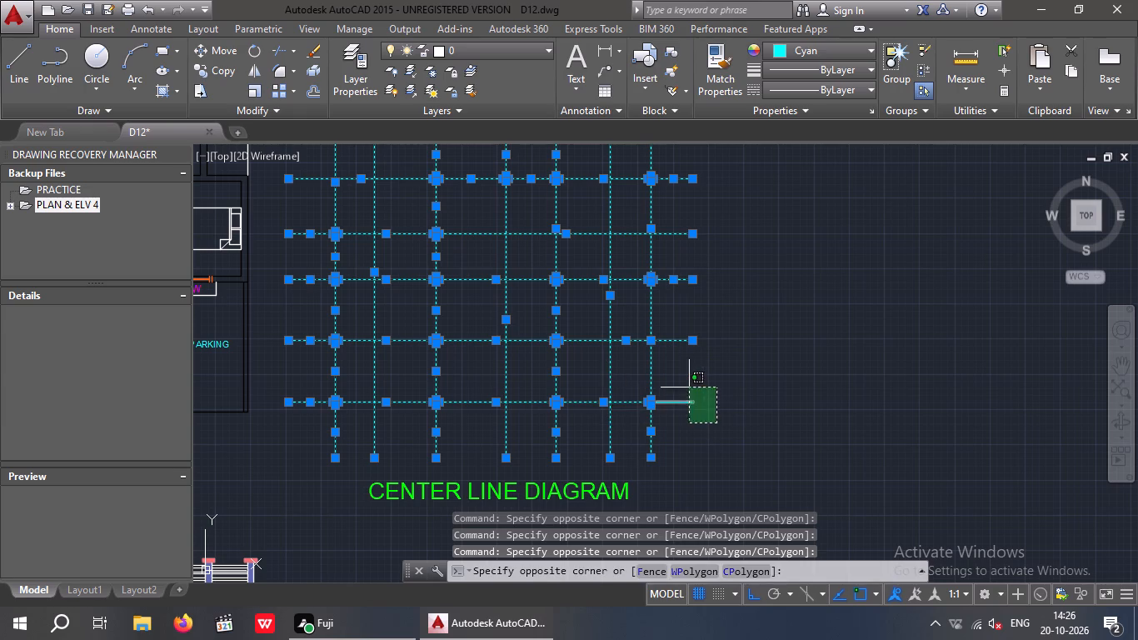
pyautogui.click(688, 387)
# Change the colour of all selected centre lines to black (0,0,0) and clear the selection.
pyautogui.moveTo(775, 375); pyautogui.dragTo(766, 466, button='middle')
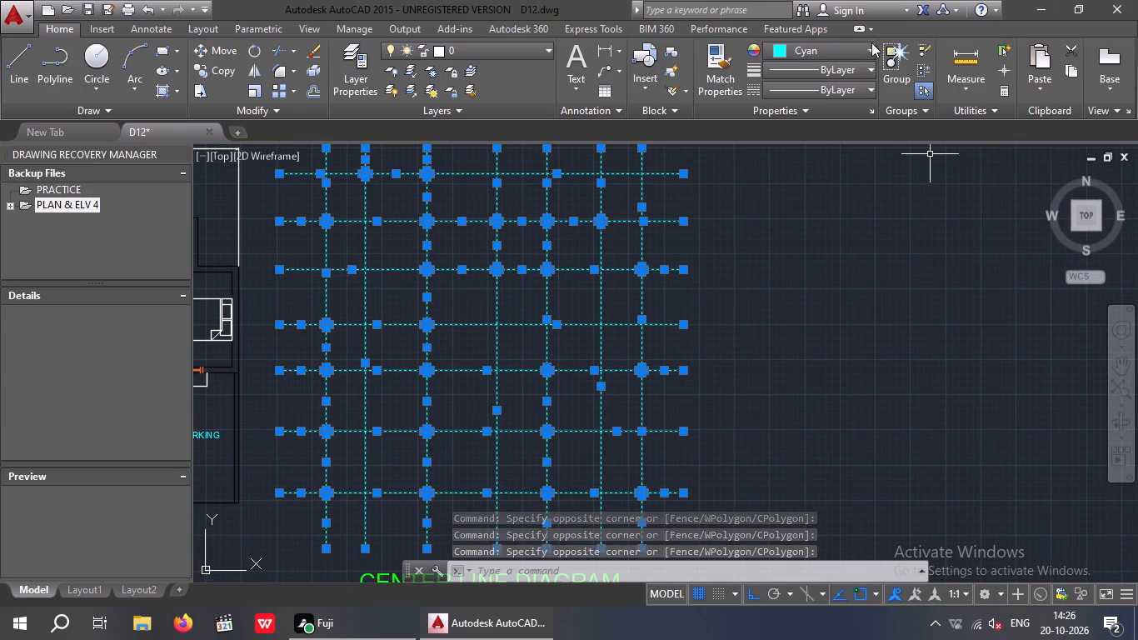
pyautogui.click(844, 54)
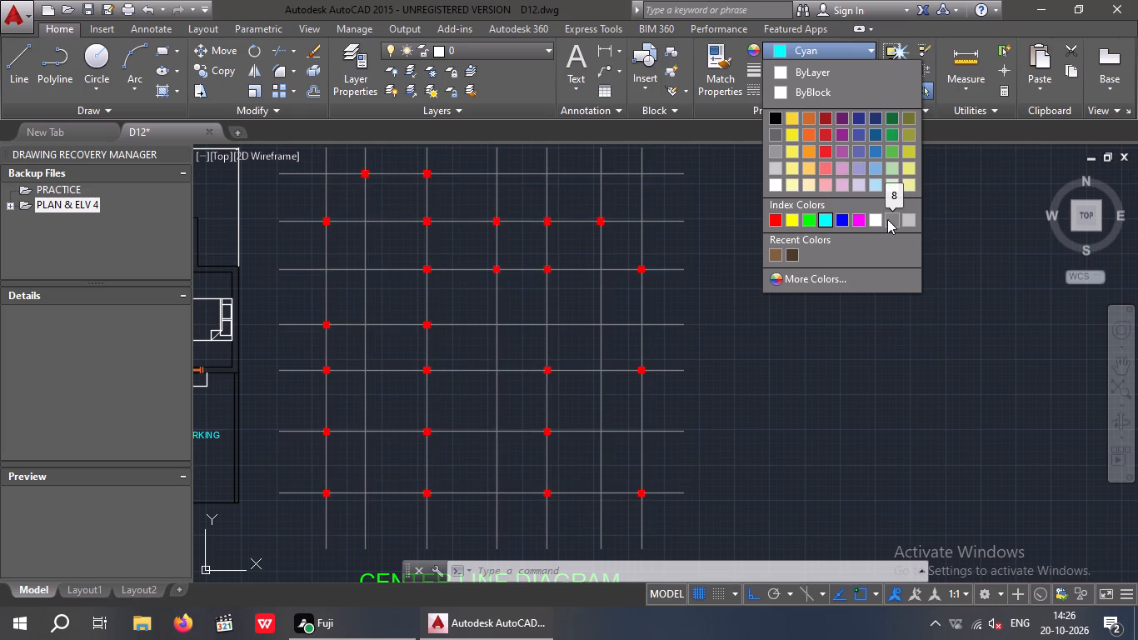
pyautogui.click(775, 117)
pyautogui.press('Escape')
# Examine the recoloured CENTER LINE DIAGRAM together with the floor plan and front elevation.
pyautogui.scroll(-2, 771, 254)
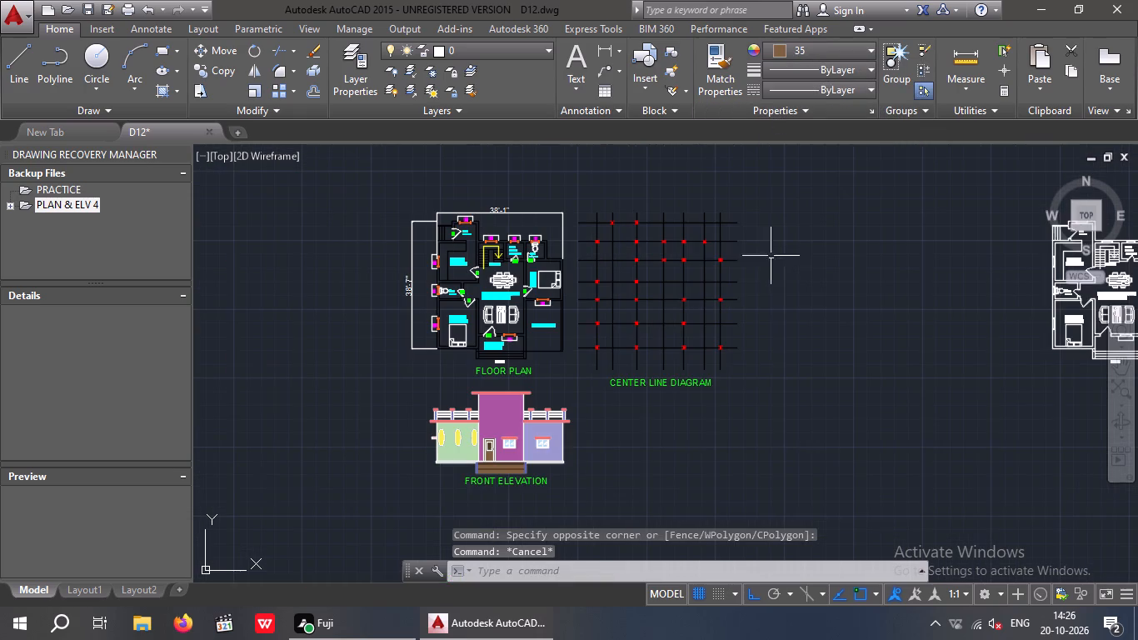
pyautogui.moveTo(774, 305); pyautogui.dragTo(764, 352, button='middle')
pyautogui.scroll(2, 702, 360)
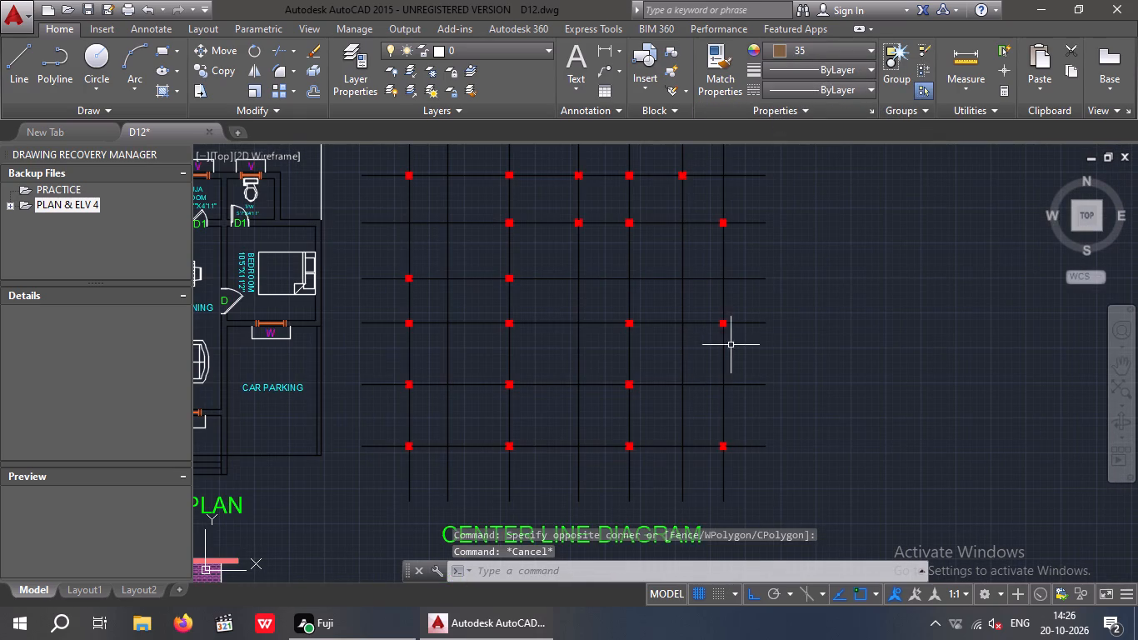
pyautogui.scroll(-1, 790, 344)
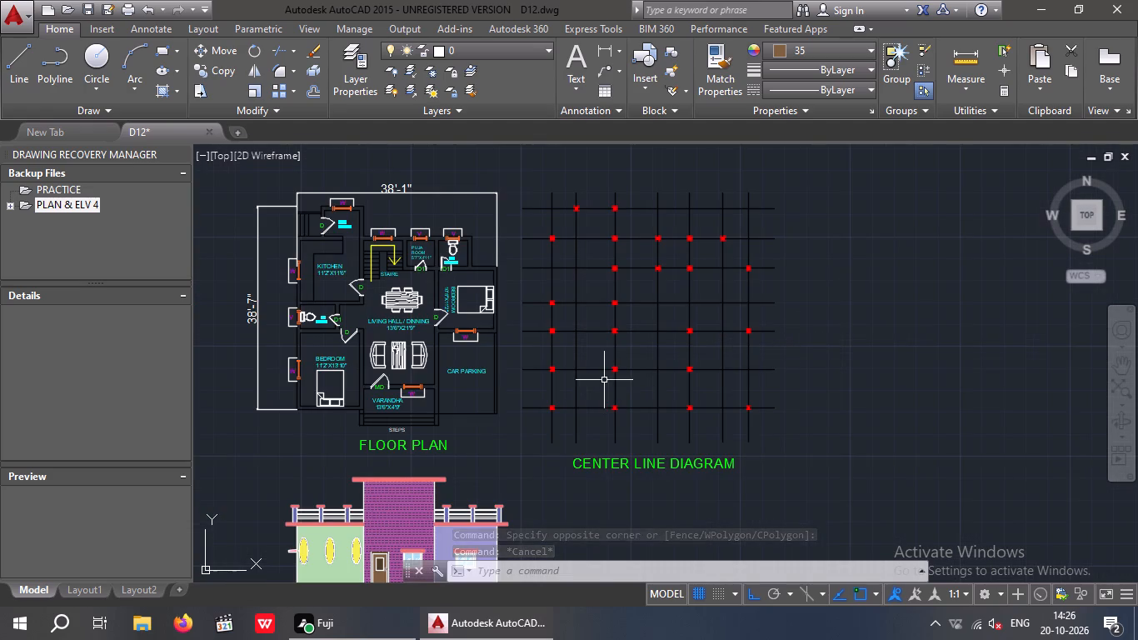
pyautogui.moveTo(603, 378); pyautogui.dragTo(595, 349, button='middle')
pyautogui.scroll(-1, 594, 351)
pyautogui.moveTo(571, 445); pyautogui.dragTo(586, 410, button='middle')
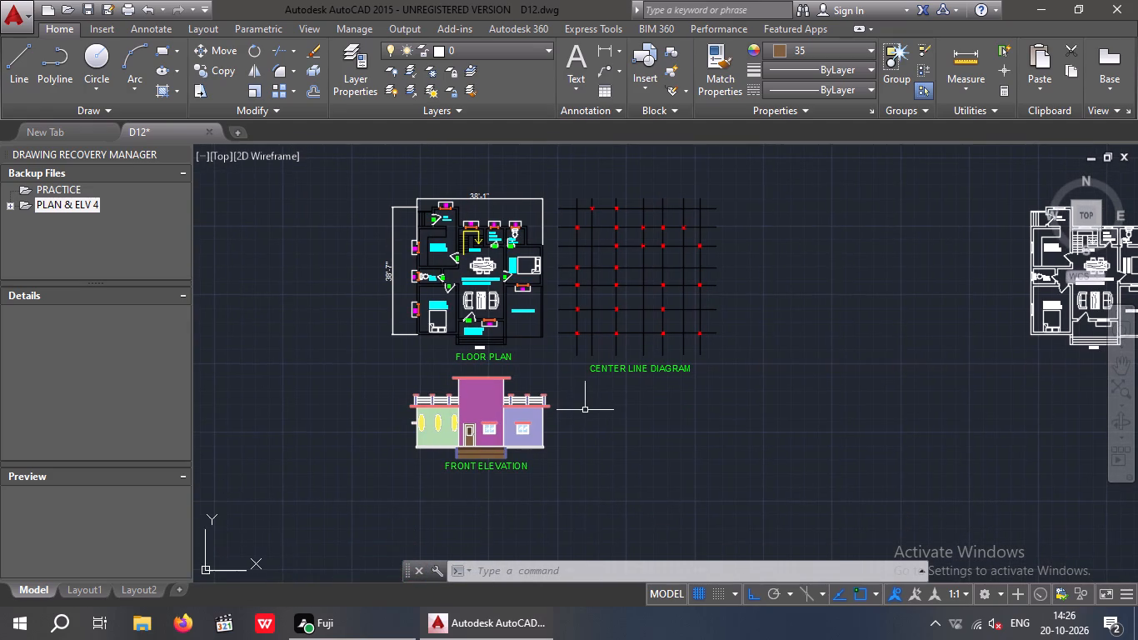
# Change the colour of the floor plan's overall width and height dimensions to black (0,0,0) and clear the selection.
pyautogui.scroll(2, 463, 228)
pyautogui.moveTo(478, 271); pyautogui.dragTo(494, 330, button='middle')
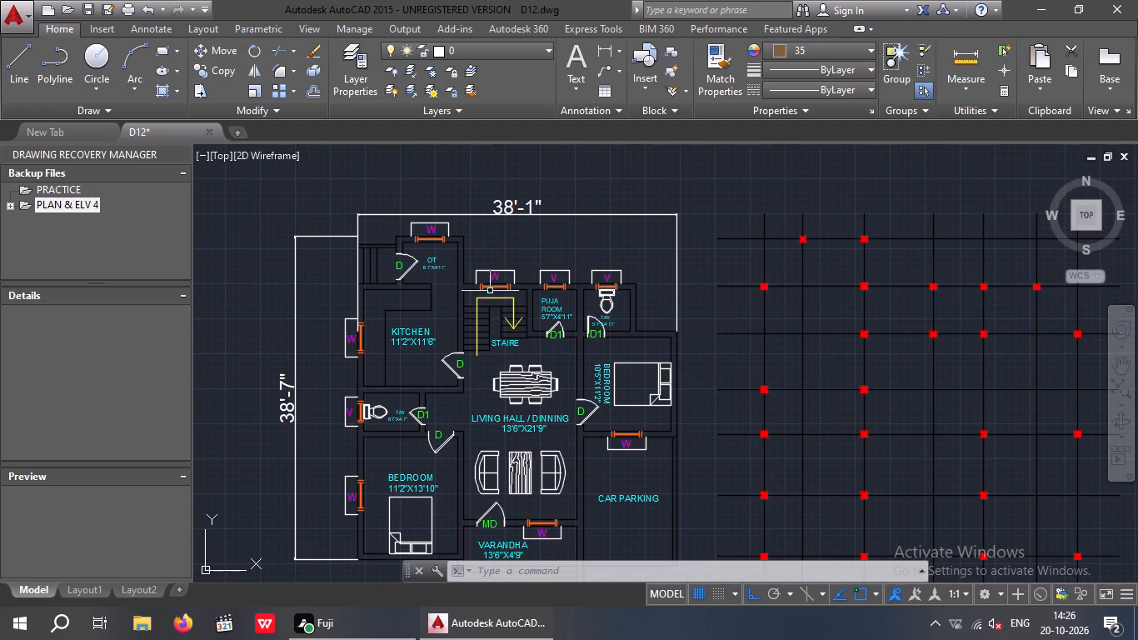
pyautogui.click(512, 214)
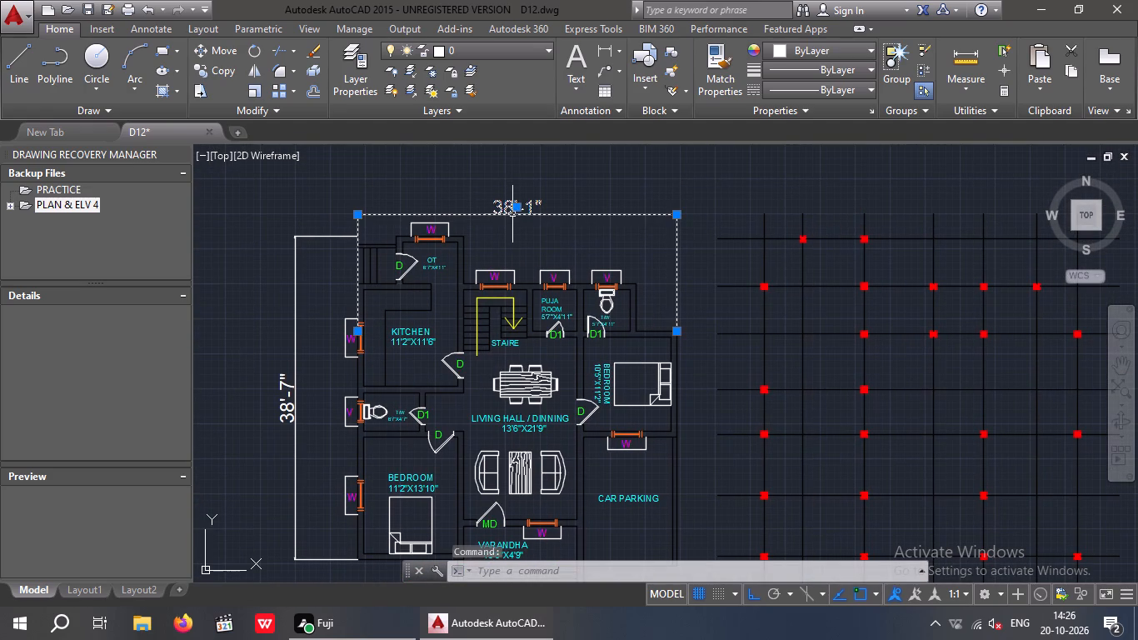
pyautogui.click(292, 377)
pyautogui.moveTo(299, 386); pyautogui.dragTo(282, 390)
pyautogui.moveTo(319, 372); pyautogui.dragTo(294, 391)
pyautogui.click(278, 398)
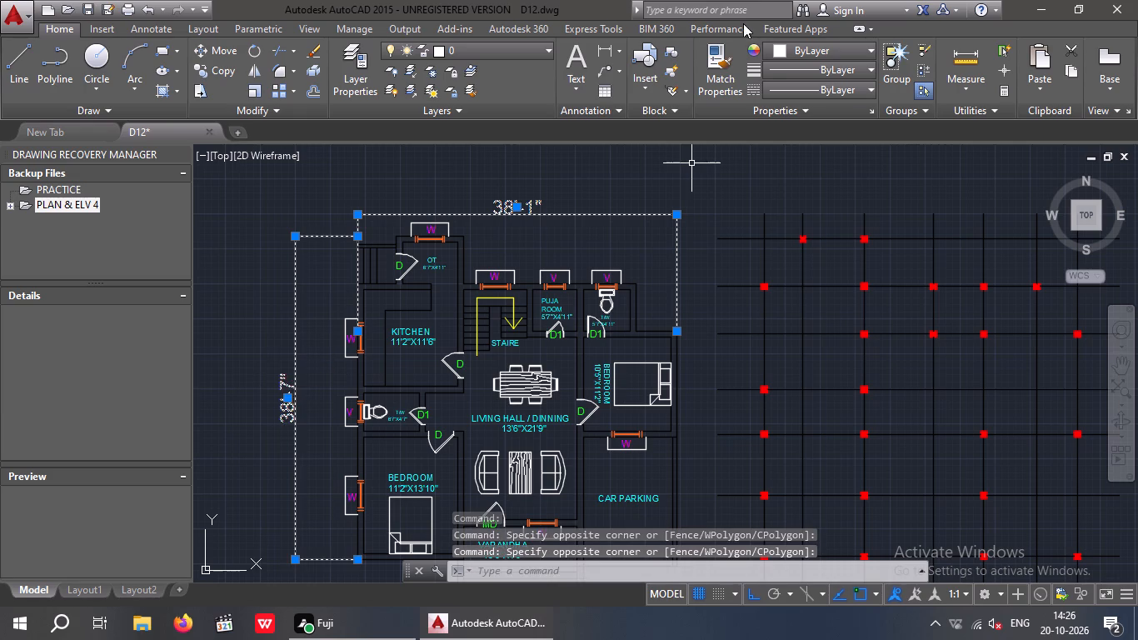
pyautogui.click(825, 48)
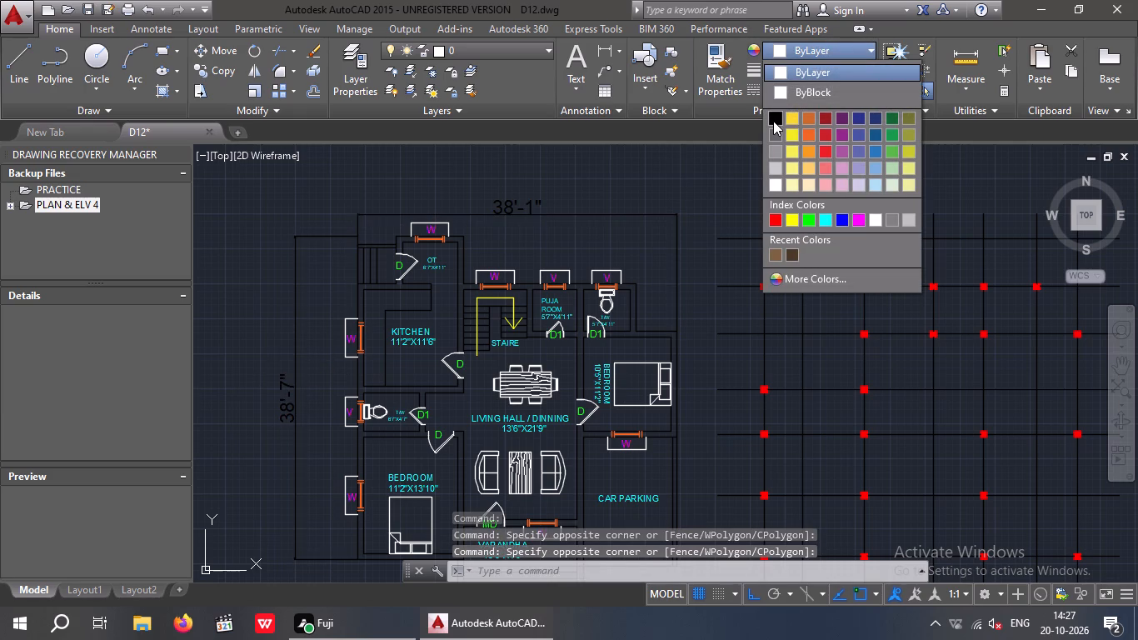
pyautogui.click(774, 119)
pyautogui.press('Escape')
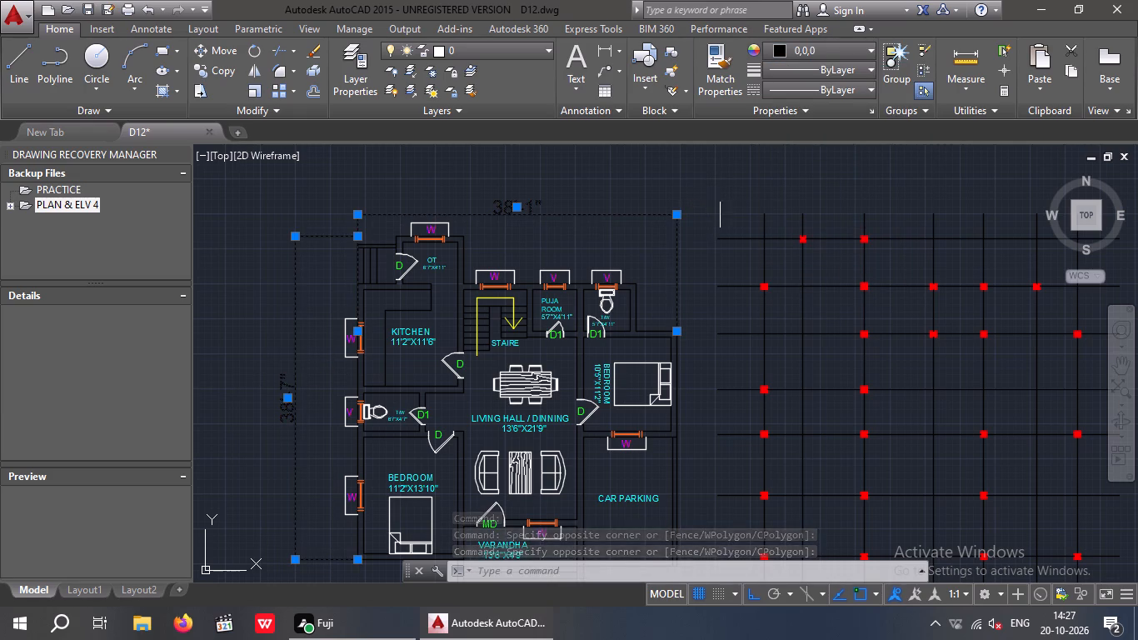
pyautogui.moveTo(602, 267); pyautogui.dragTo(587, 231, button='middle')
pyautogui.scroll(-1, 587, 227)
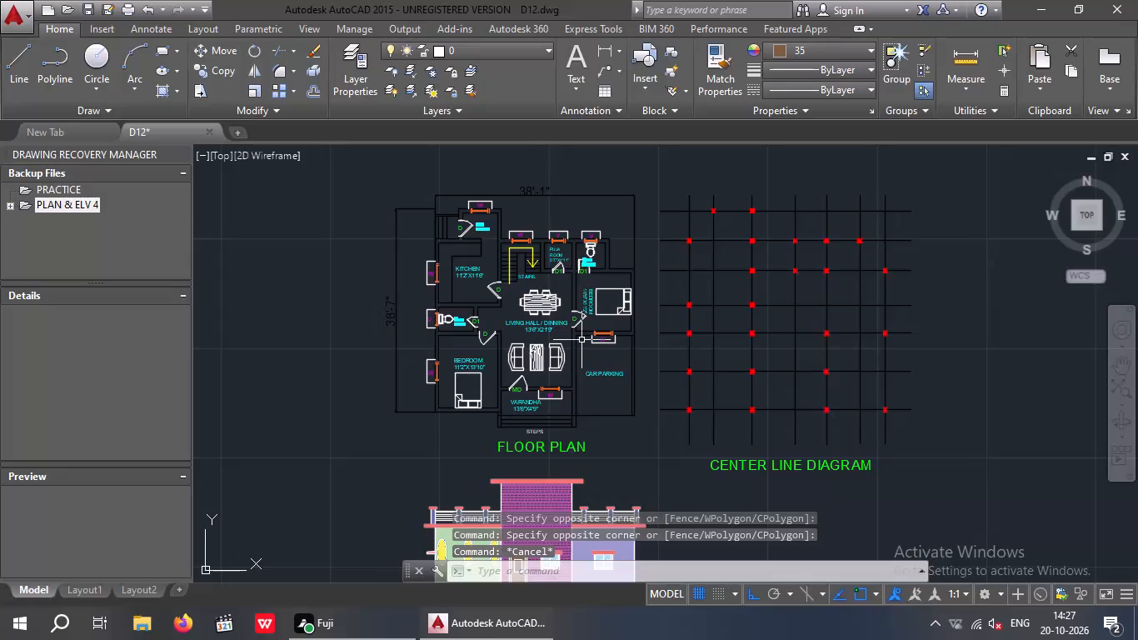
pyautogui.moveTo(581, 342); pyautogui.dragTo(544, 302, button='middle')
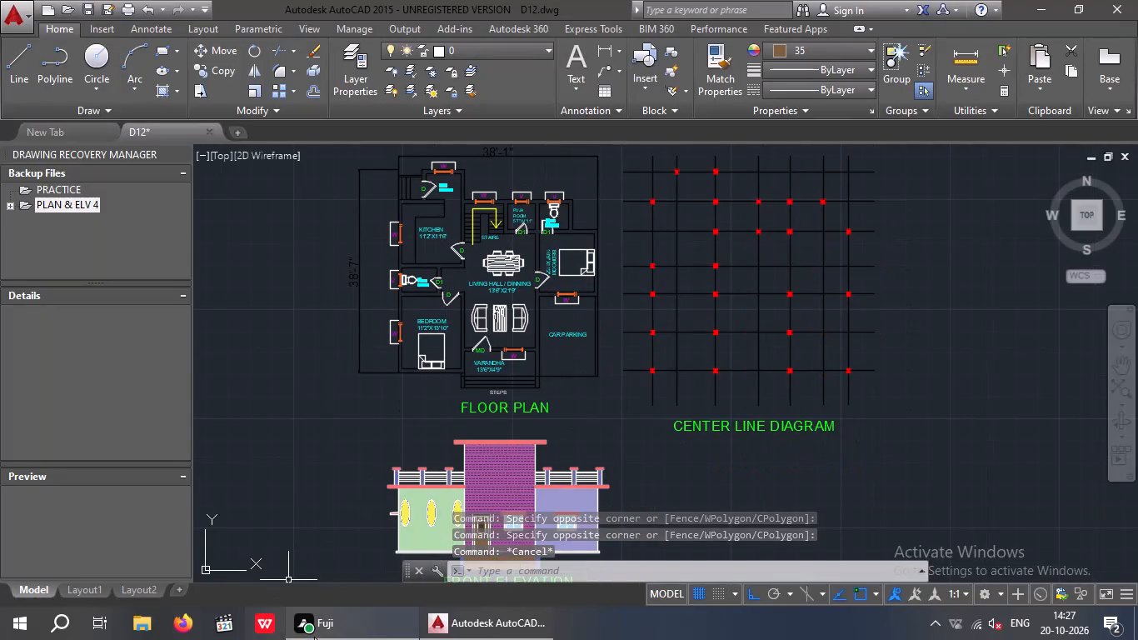
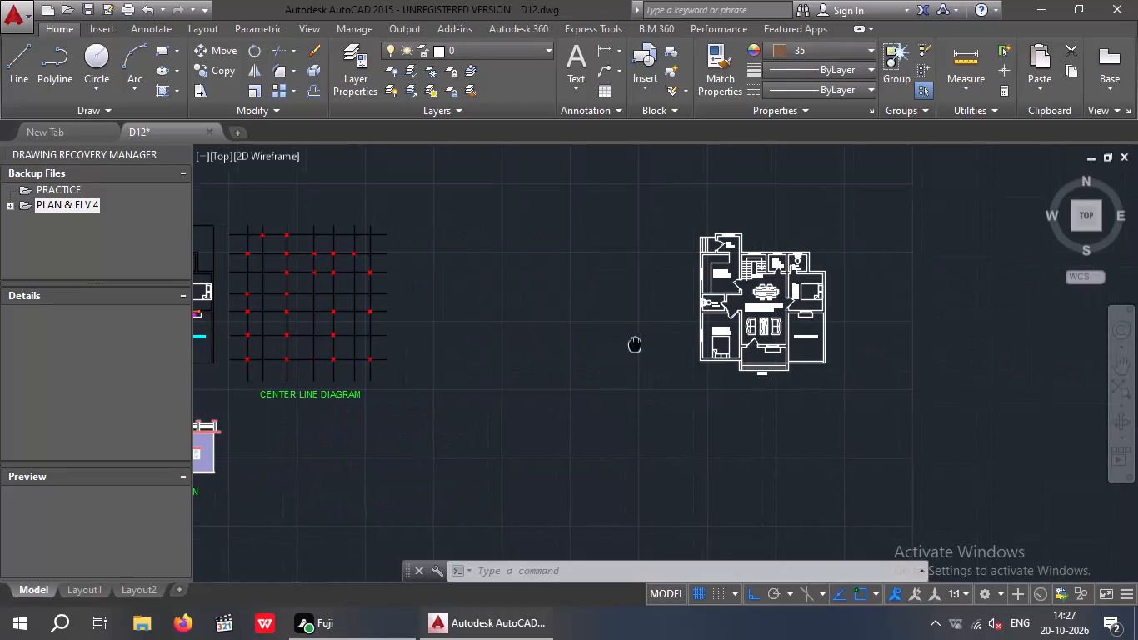
# Delete the spare white copy of the floor plan to the right of the centre line diagram.
pyautogui.moveTo(650, 192); pyautogui.dragTo(721, 203)
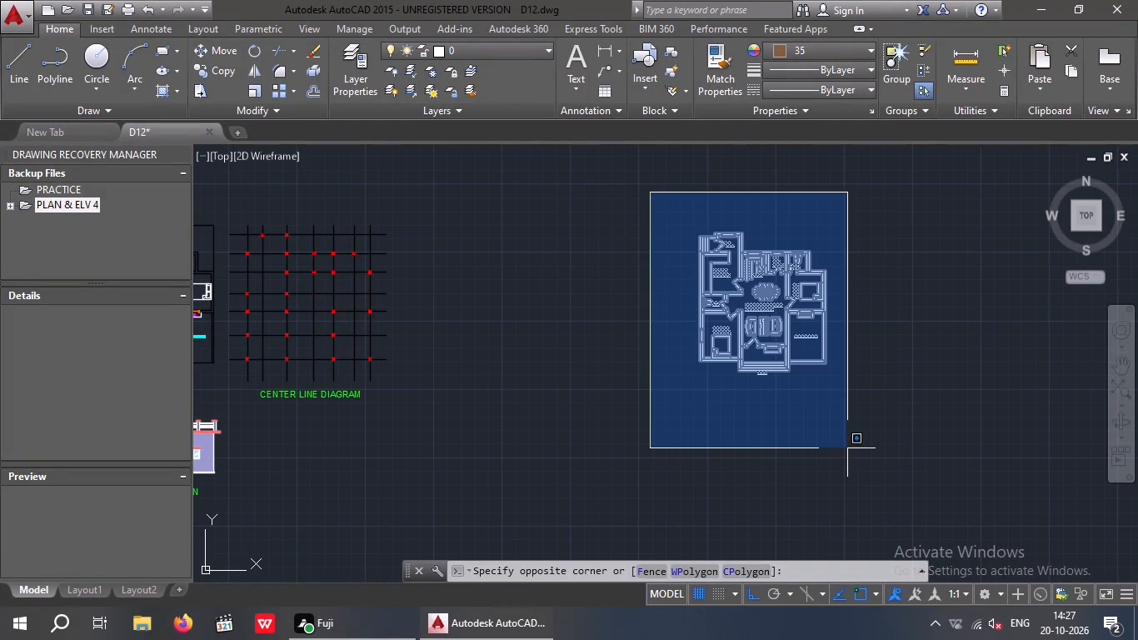
pyautogui.click(848, 438)
pyautogui.press('Delete')
# Examine the finished floor plan, centre line diagram and front elevation.
pyautogui.scroll(-2, 432, 183)
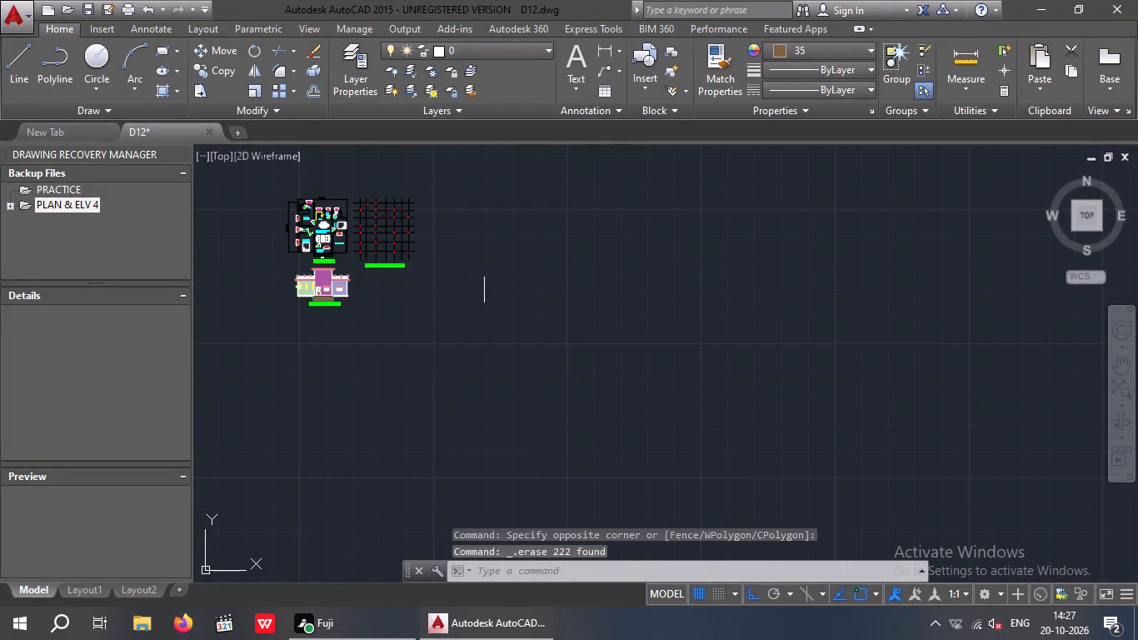
pyautogui.moveTo(482, 282); pyautogui.dragTo(537, 341, button='middle')
pyautogui.scroll(3, 372, 274)
pyautogui.scroll(1, 417, 332)
pyautogui.moveTo(420, 332); pyautogui.dragTo(494, 329, button='middle')
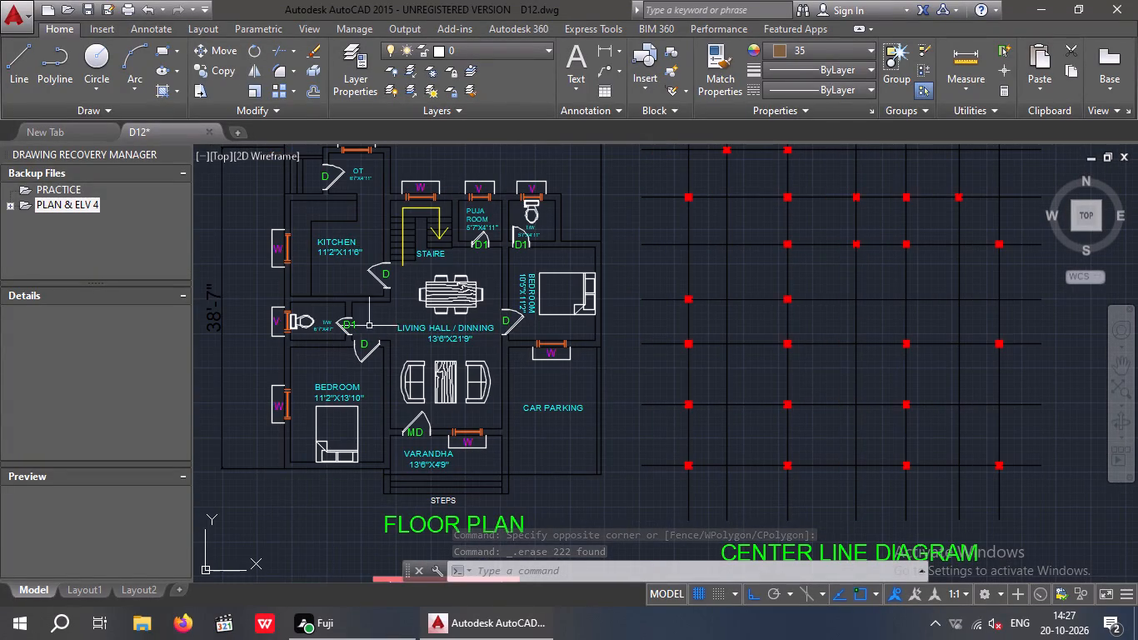
pyautogui.scroll(-1, 591, 393)
pyautogui.moveTo(557, 414); pyautogui.dragTo(517, 415, button='middle')
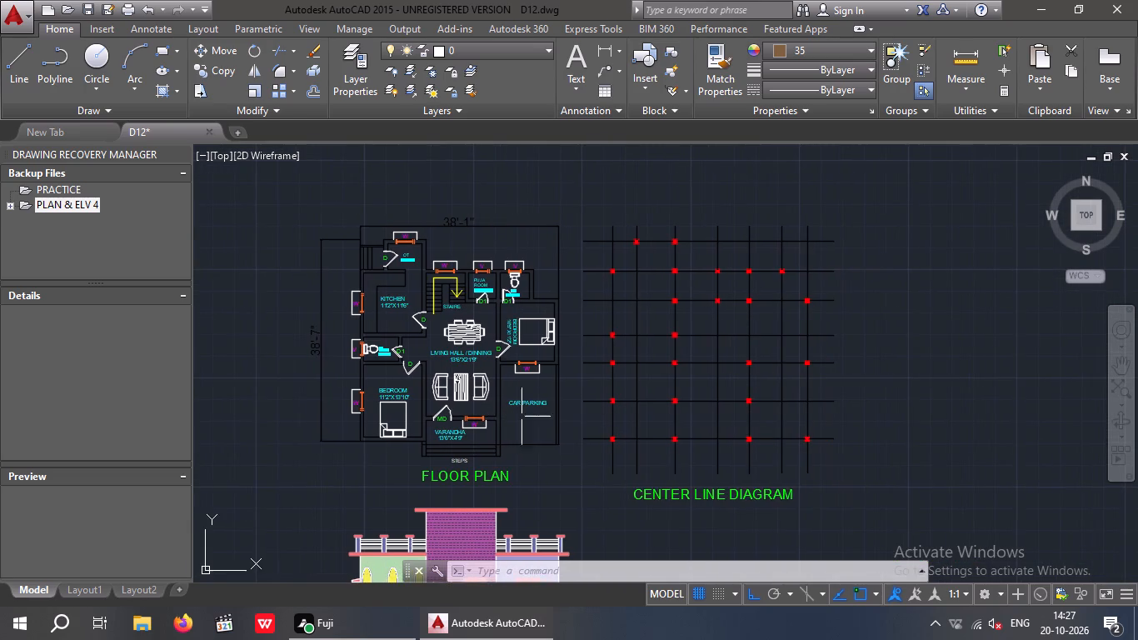
pyautogui.moveTo(579, 453); pyautogui.dragTo(622, 274, button='middle')
pyautogui.scroll(2, 456, 429)
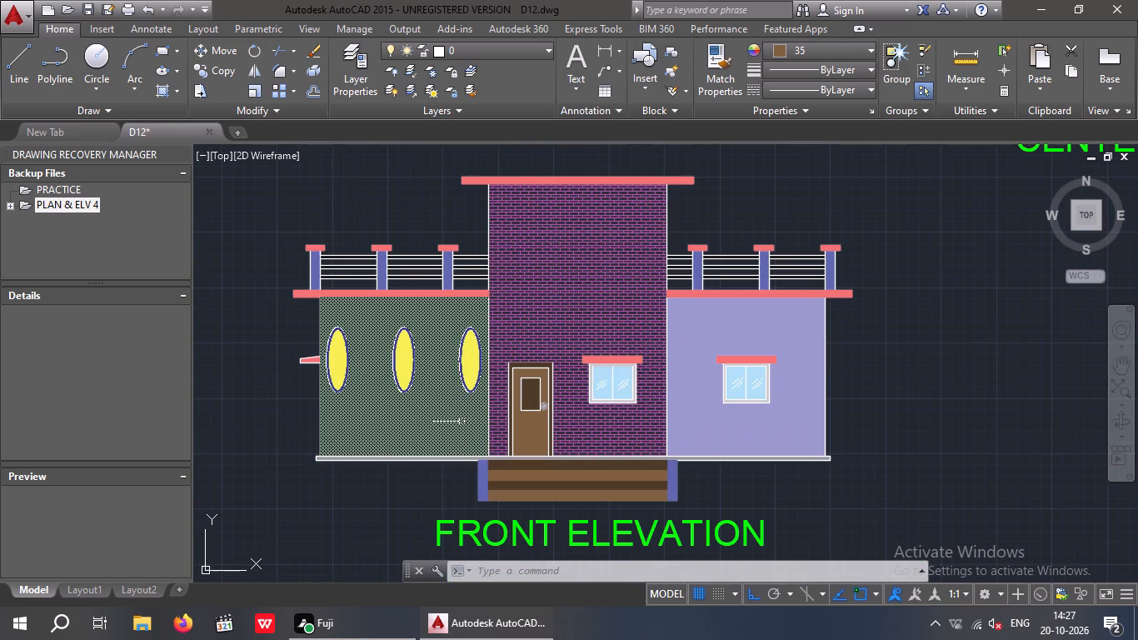
pyautogui.scroll(-1, 349, 277)
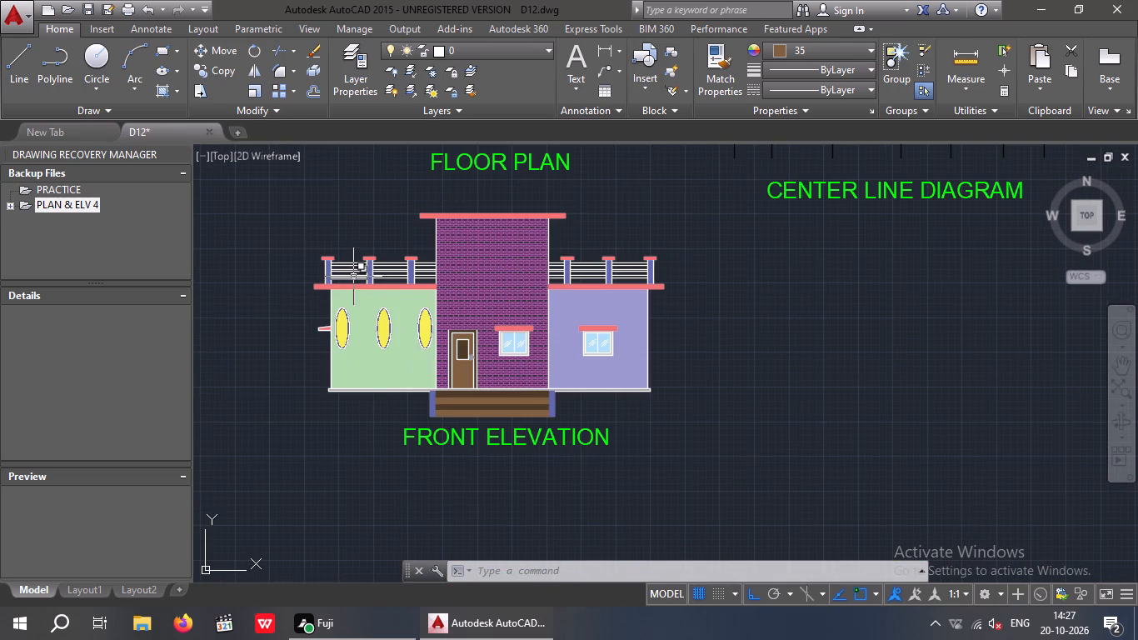
# Save drawing D12.
pyautogui.hotkey('ctrl', 's')
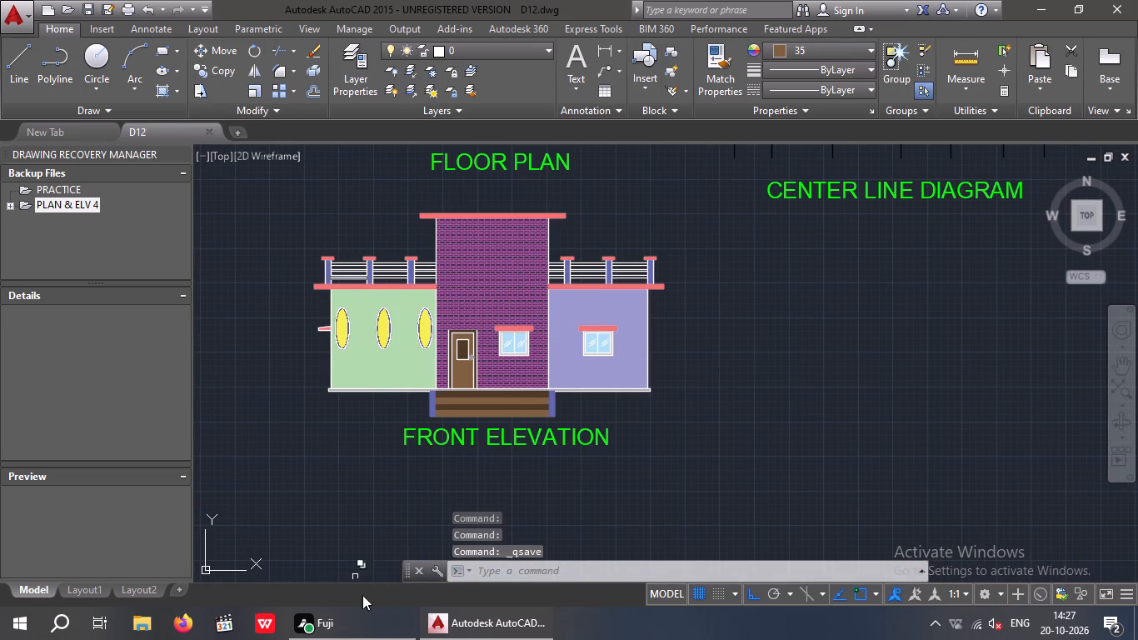
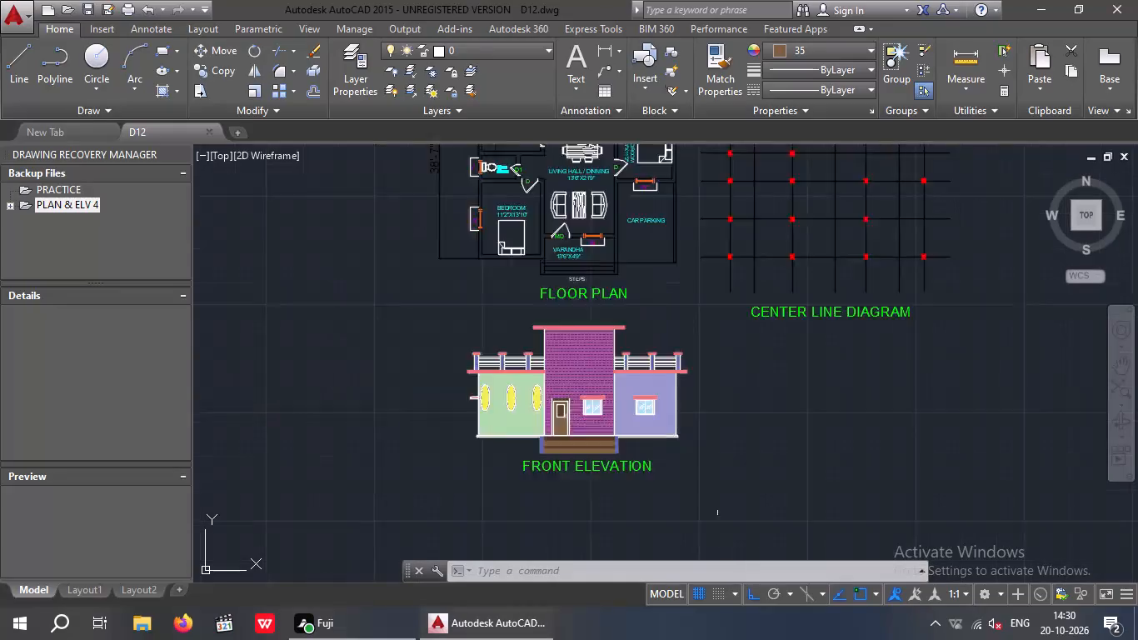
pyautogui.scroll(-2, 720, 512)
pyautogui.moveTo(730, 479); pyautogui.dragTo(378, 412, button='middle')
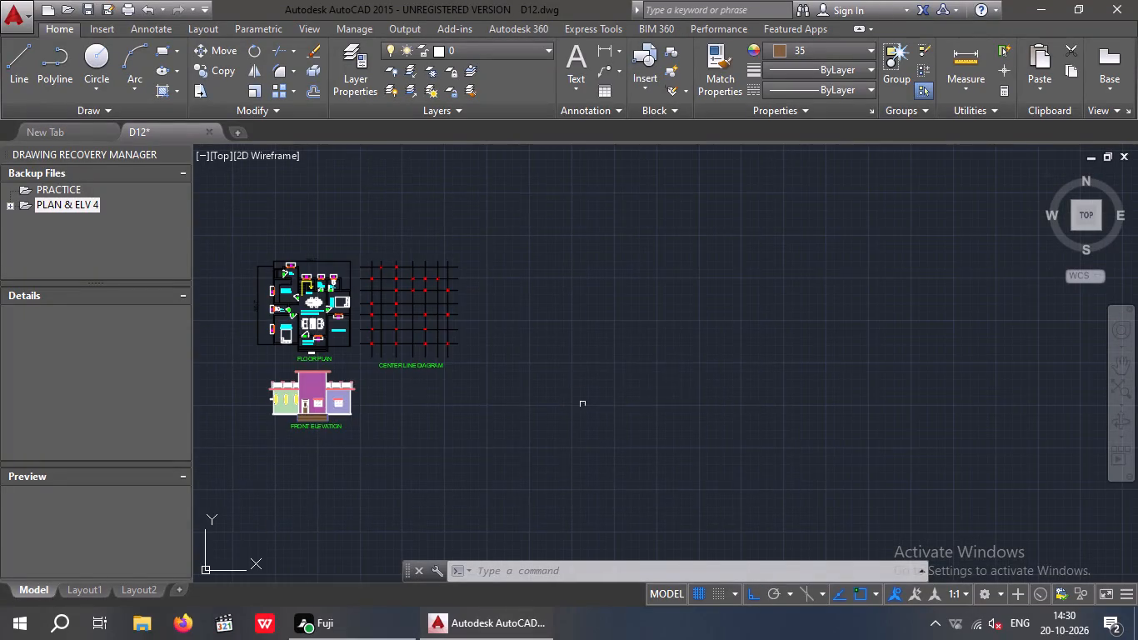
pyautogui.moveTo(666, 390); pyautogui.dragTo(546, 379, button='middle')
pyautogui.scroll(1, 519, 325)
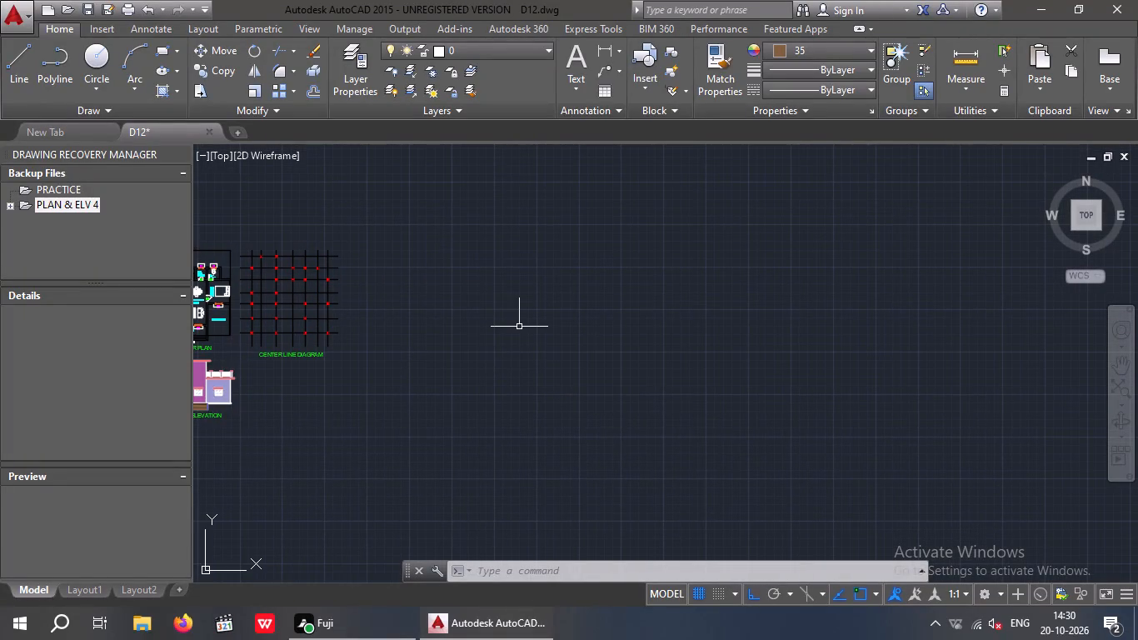
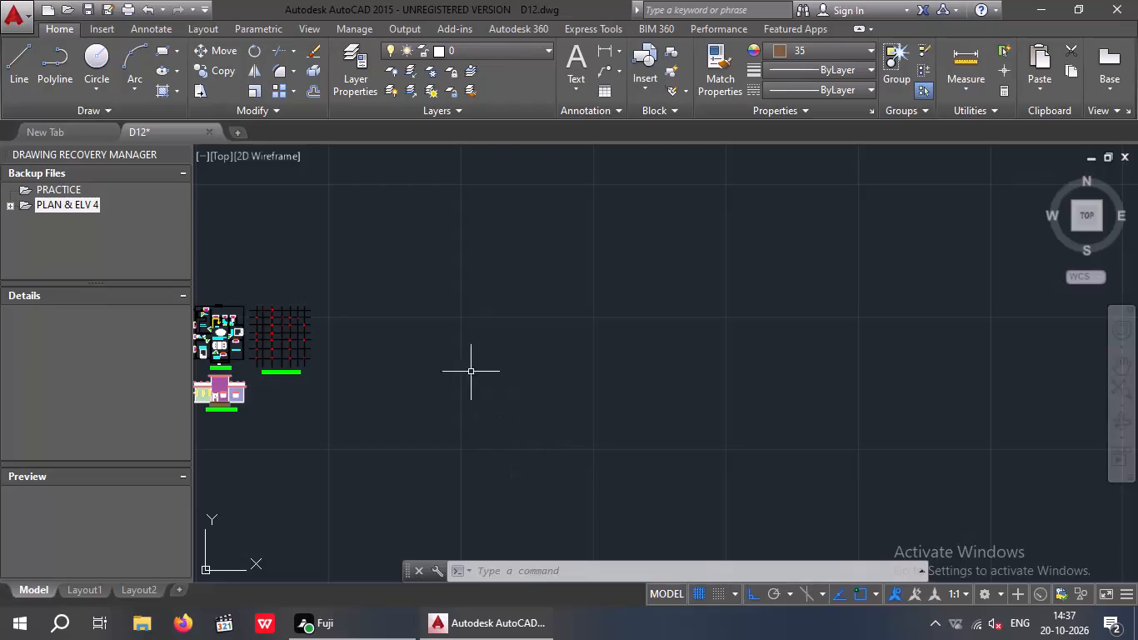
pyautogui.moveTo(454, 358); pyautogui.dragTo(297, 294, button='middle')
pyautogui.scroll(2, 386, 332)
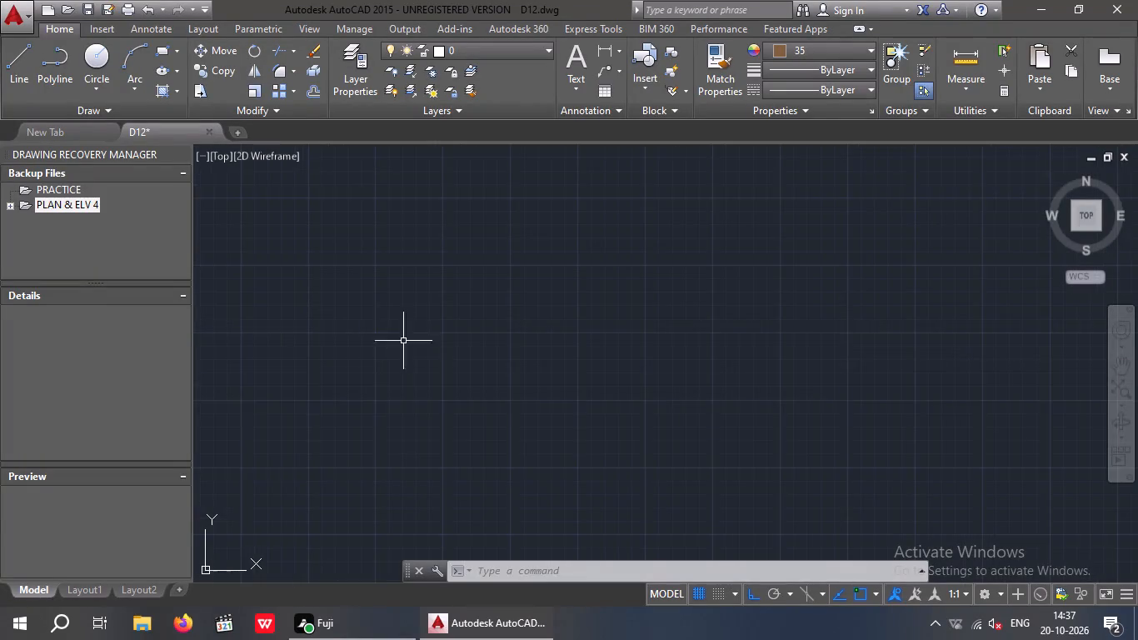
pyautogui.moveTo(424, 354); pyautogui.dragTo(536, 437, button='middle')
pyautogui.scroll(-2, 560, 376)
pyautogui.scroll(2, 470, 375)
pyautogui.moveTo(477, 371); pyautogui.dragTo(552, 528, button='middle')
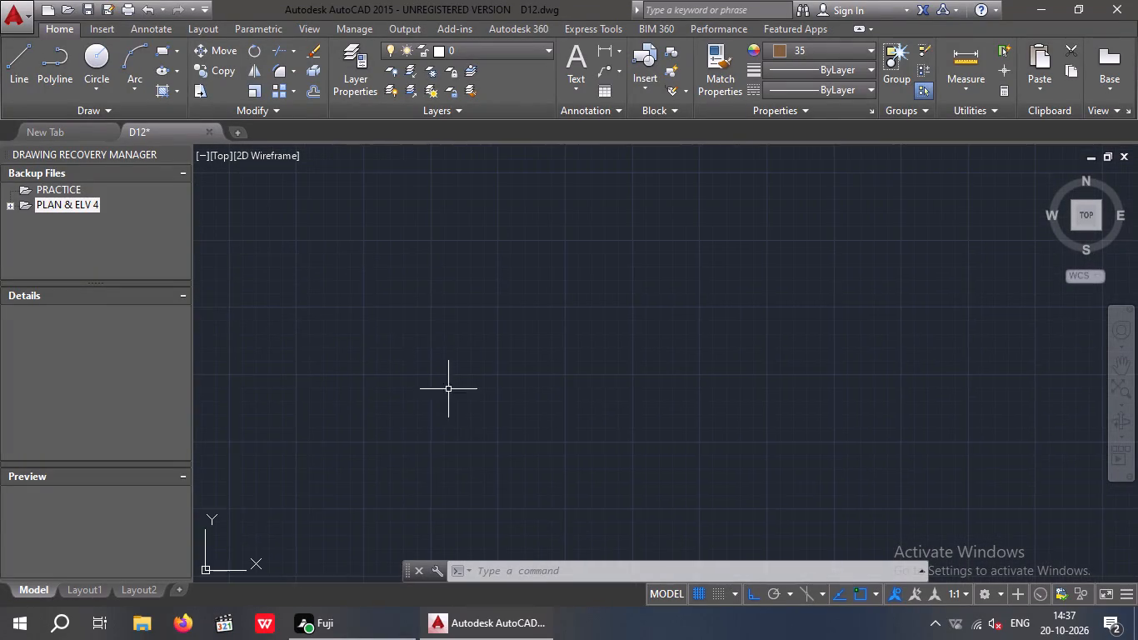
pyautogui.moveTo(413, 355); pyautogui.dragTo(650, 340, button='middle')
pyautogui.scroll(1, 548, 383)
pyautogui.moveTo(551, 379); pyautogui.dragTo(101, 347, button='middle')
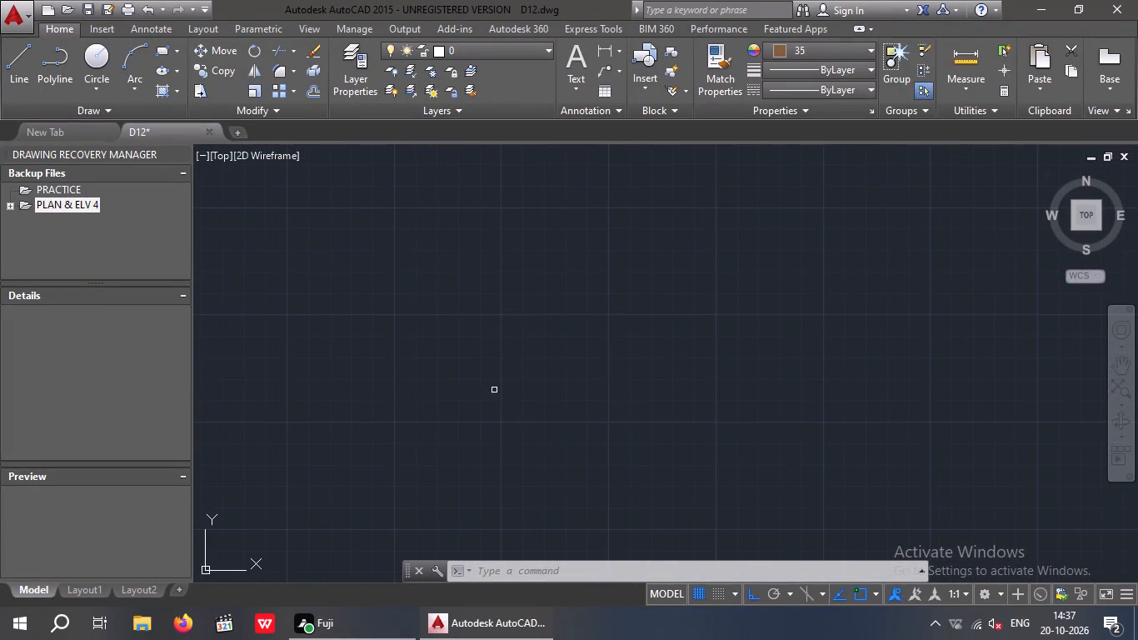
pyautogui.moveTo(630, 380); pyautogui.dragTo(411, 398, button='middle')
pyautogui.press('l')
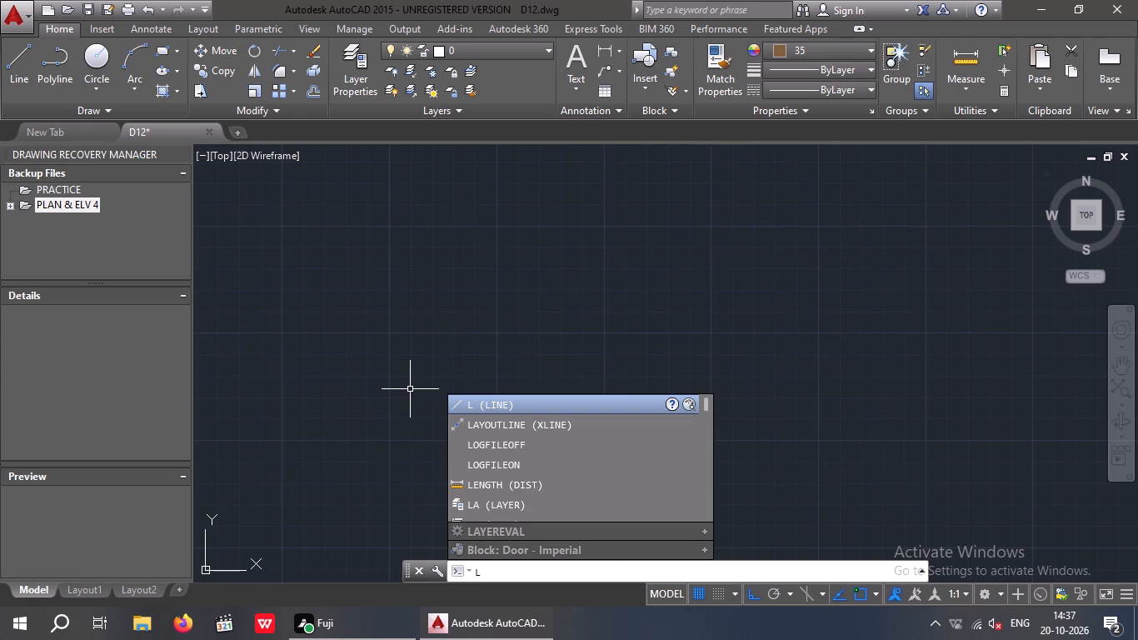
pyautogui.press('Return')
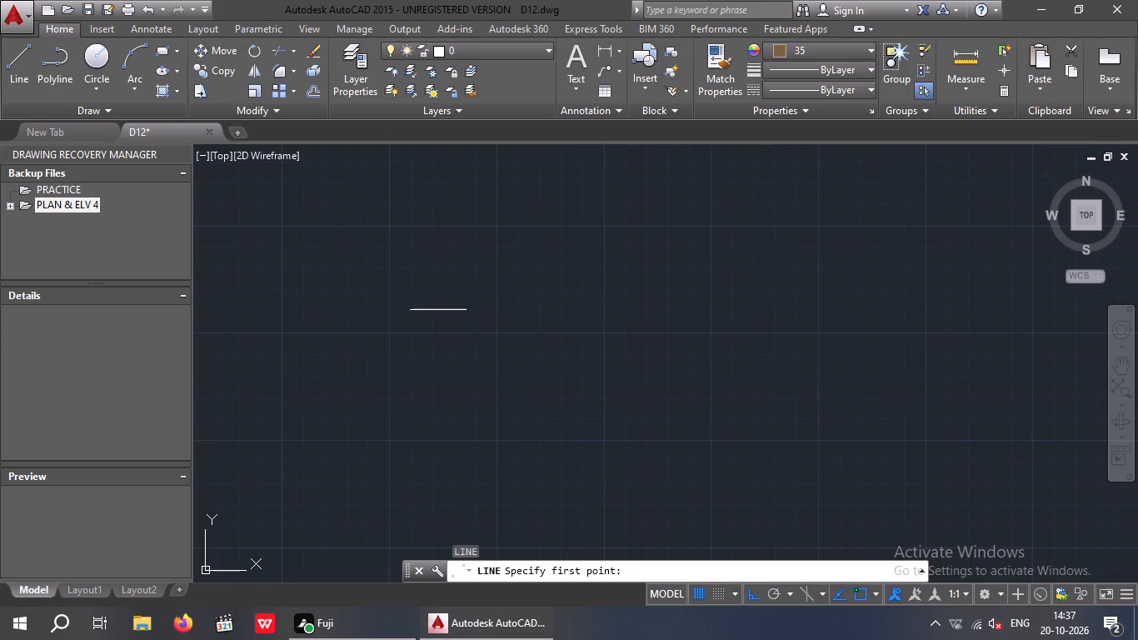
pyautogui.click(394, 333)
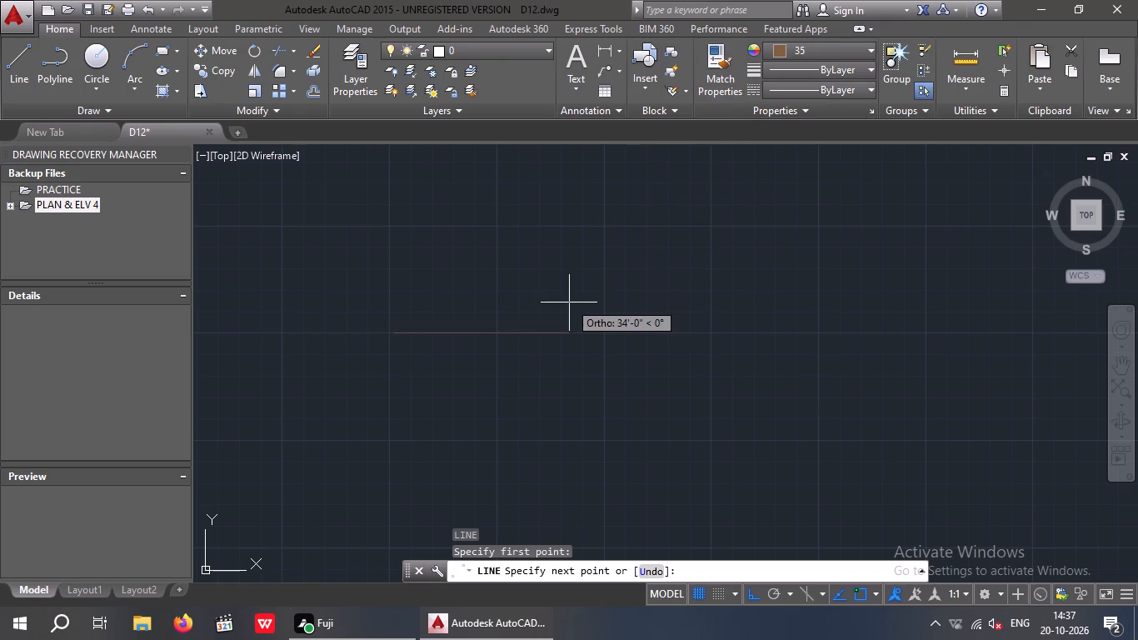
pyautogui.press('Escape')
# With the object colour set to ByLayer, draw a closed rectangle of lines 4'11" wide and 10'10" high in empty space.
pyautogui.click(819, 57)
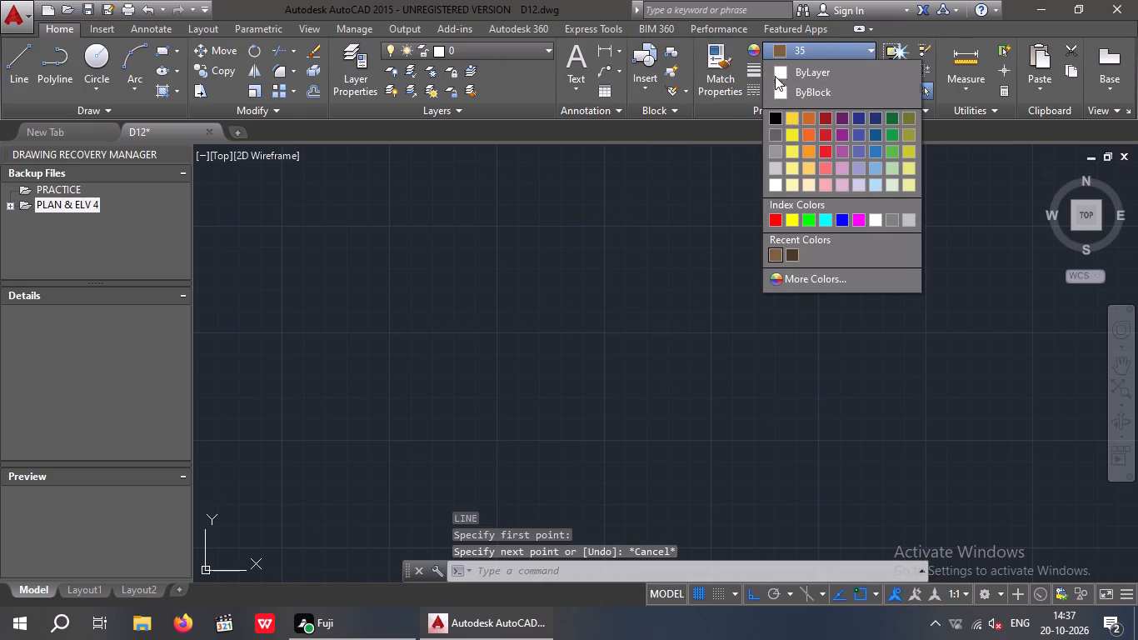
pyautogui.click(781, 68)
pyautogui.press('space')
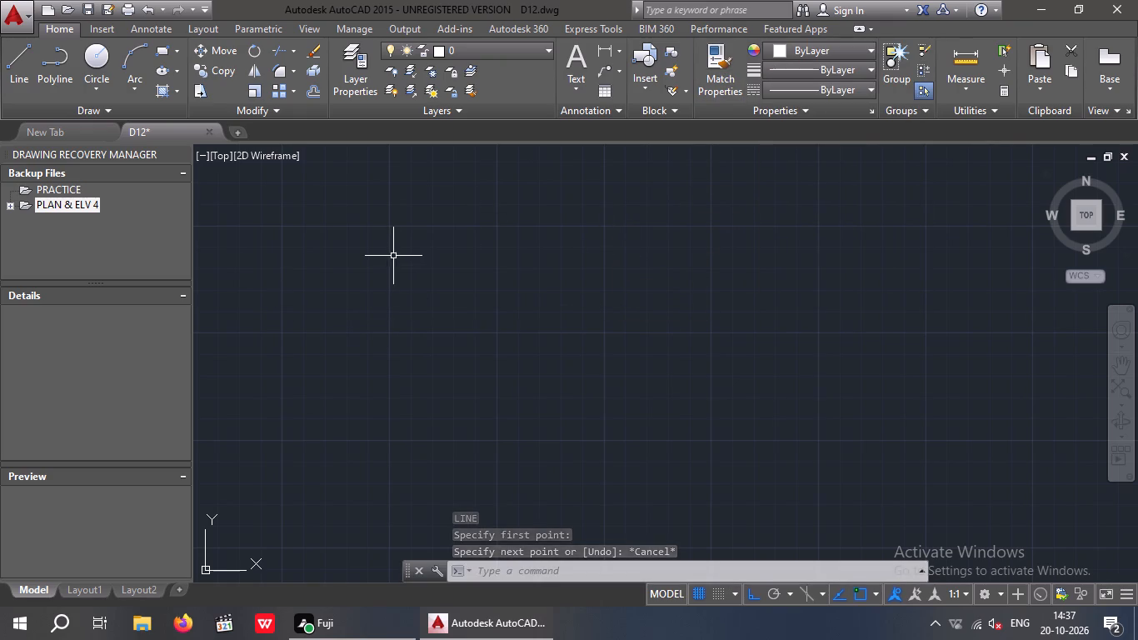
pyautogui.click(391, 225)
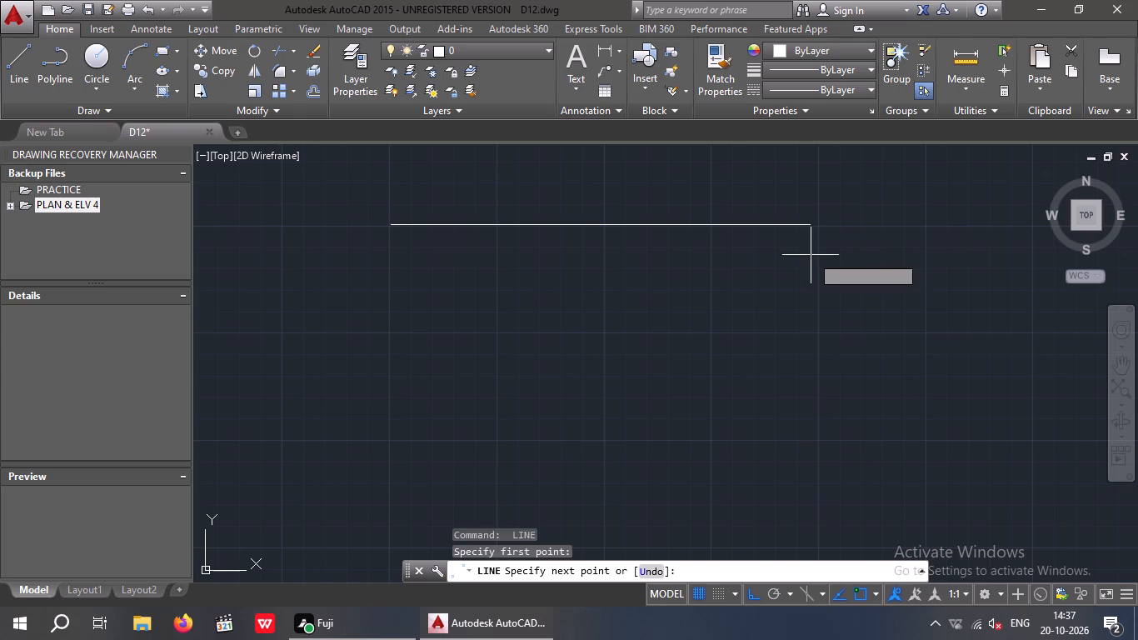
pyautogui.press('1')
pyautogui.press('BackSpace')
pyautogui.write('4\'11"')
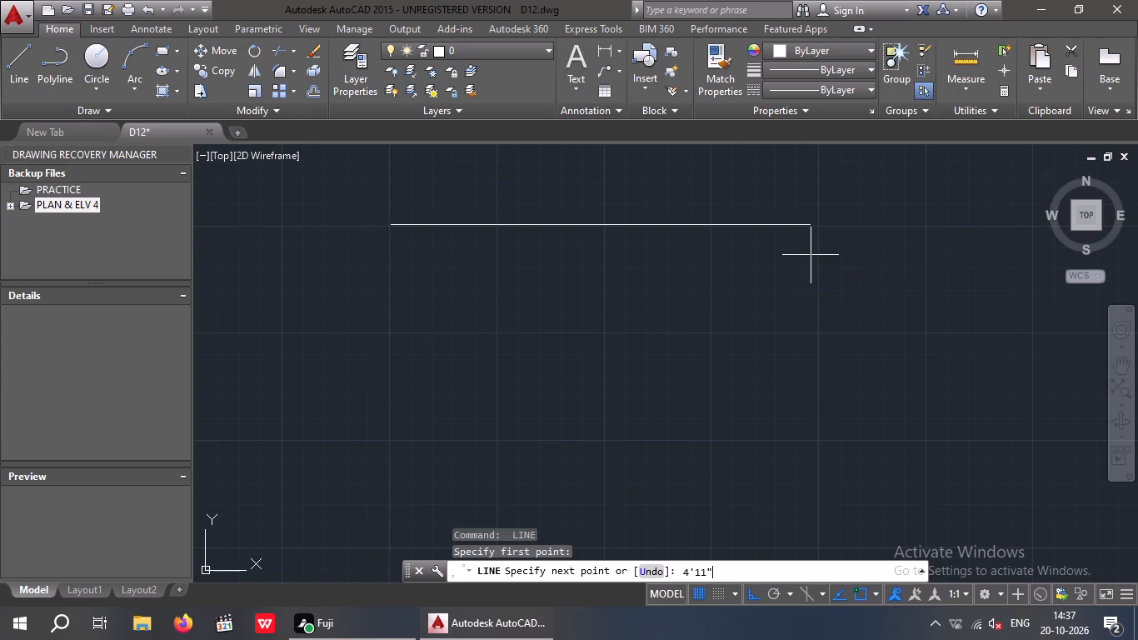
pyautogui.press('Return')
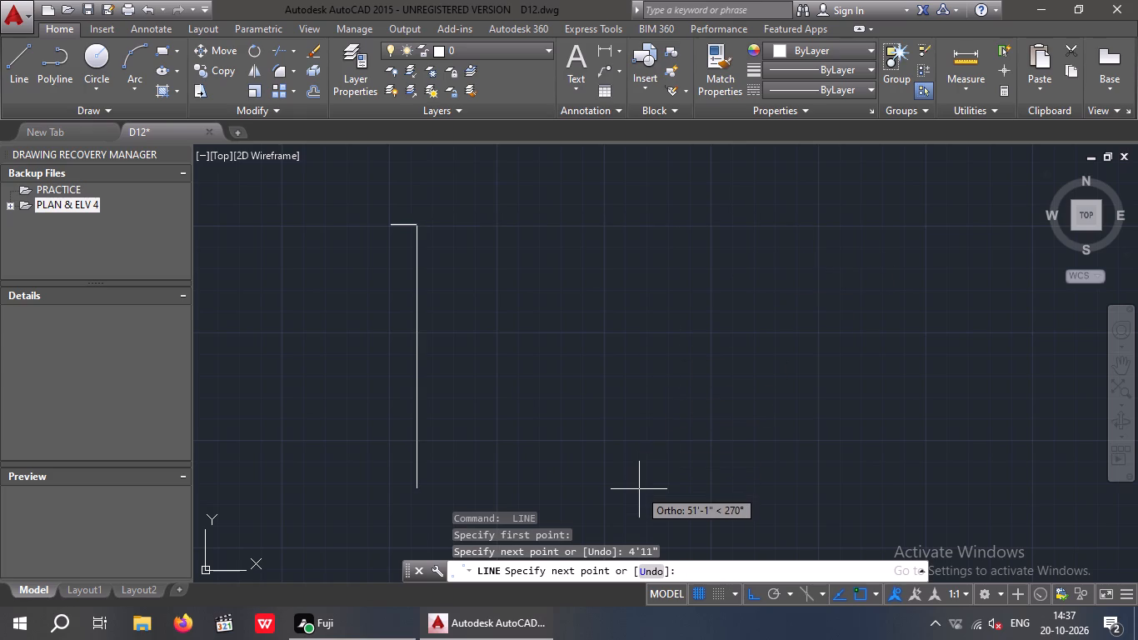
pyautogui.write('10\'10"')
pyautogui.press('Return')
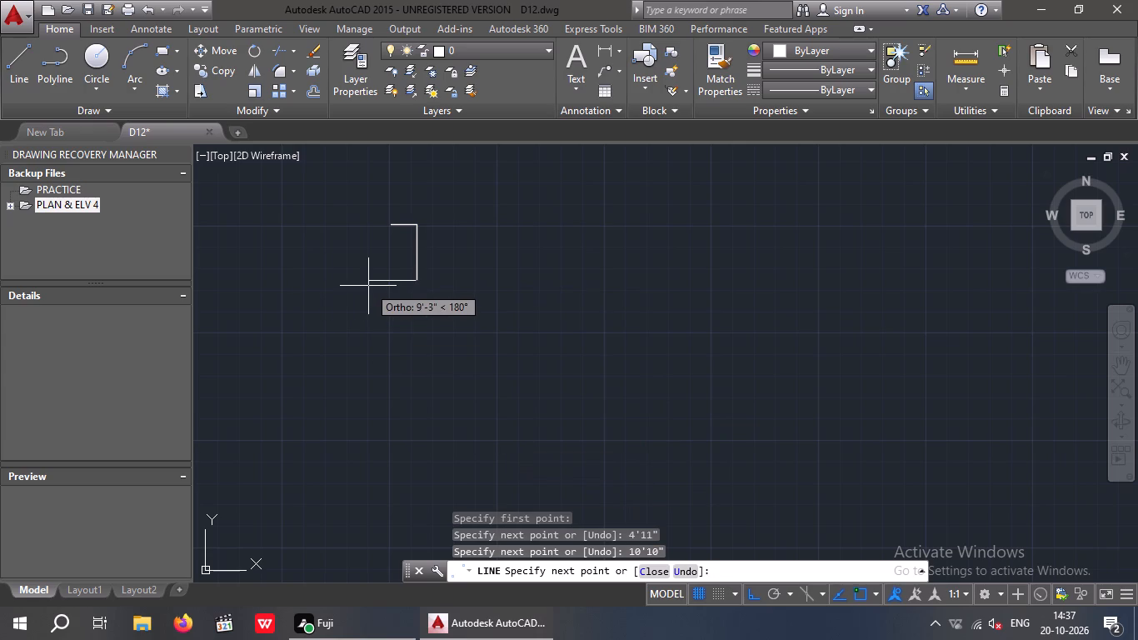
pyautogui.write("4'11")
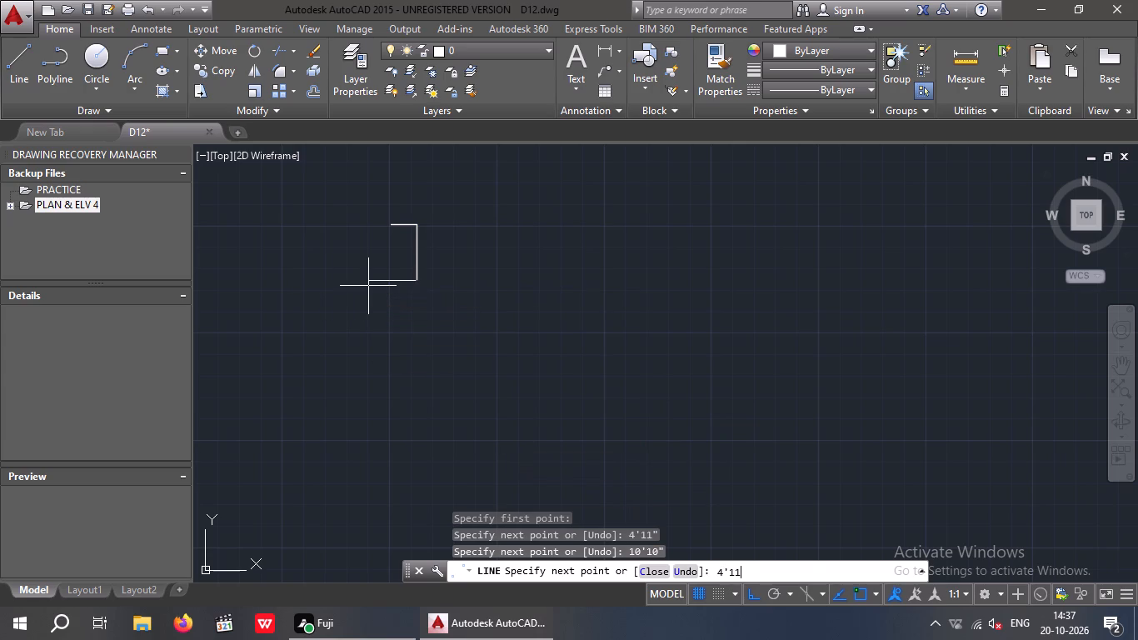
pyautogui.hotkey('shift', '"')
pyautogui.press('Return')
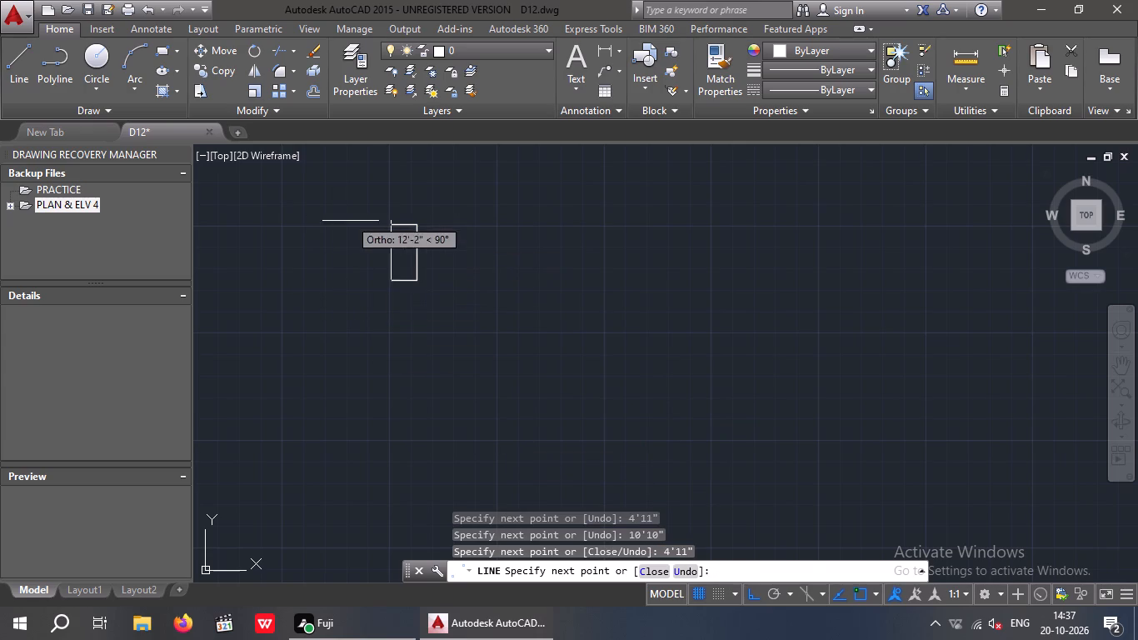
pyautogui.scroll(3, 369, 228)
pyautogui.click(461, 216)
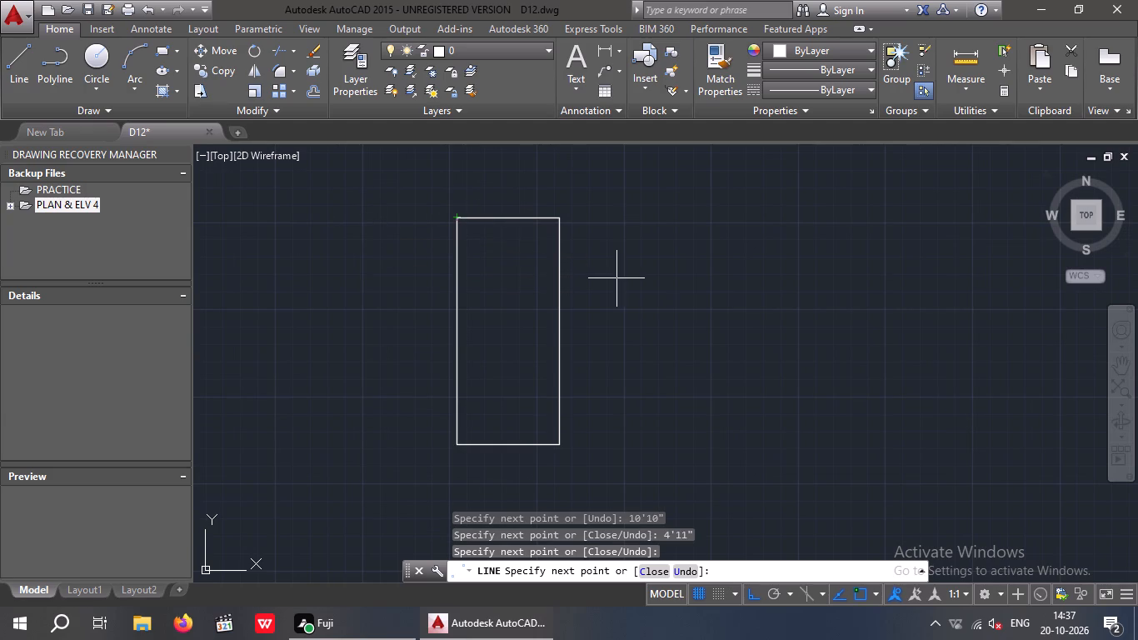
pyautogui.press('Escape')
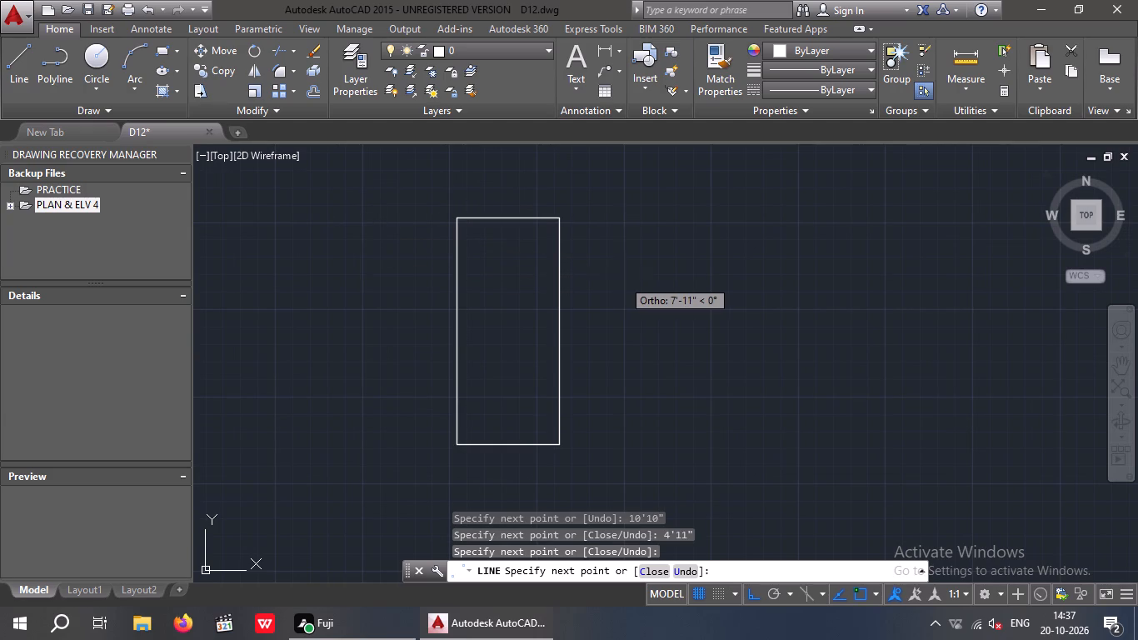
# Offset the rectangle's right side 9" outward to the right.
pyautogui.press('o')
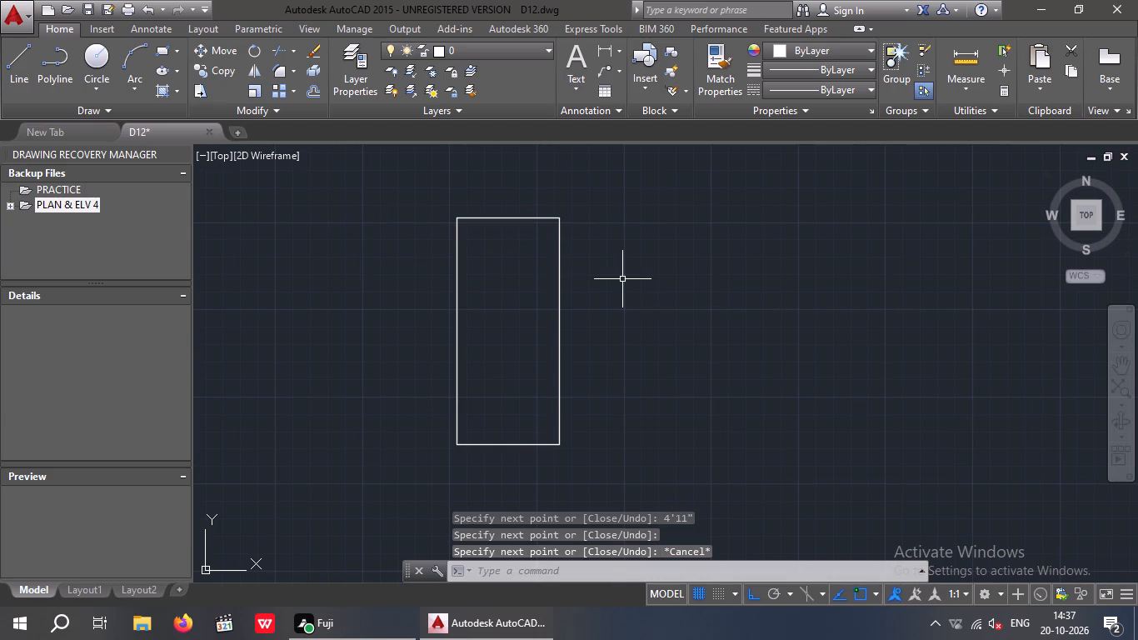
pyautogui.press('Return')
pyautogui.write('9"')
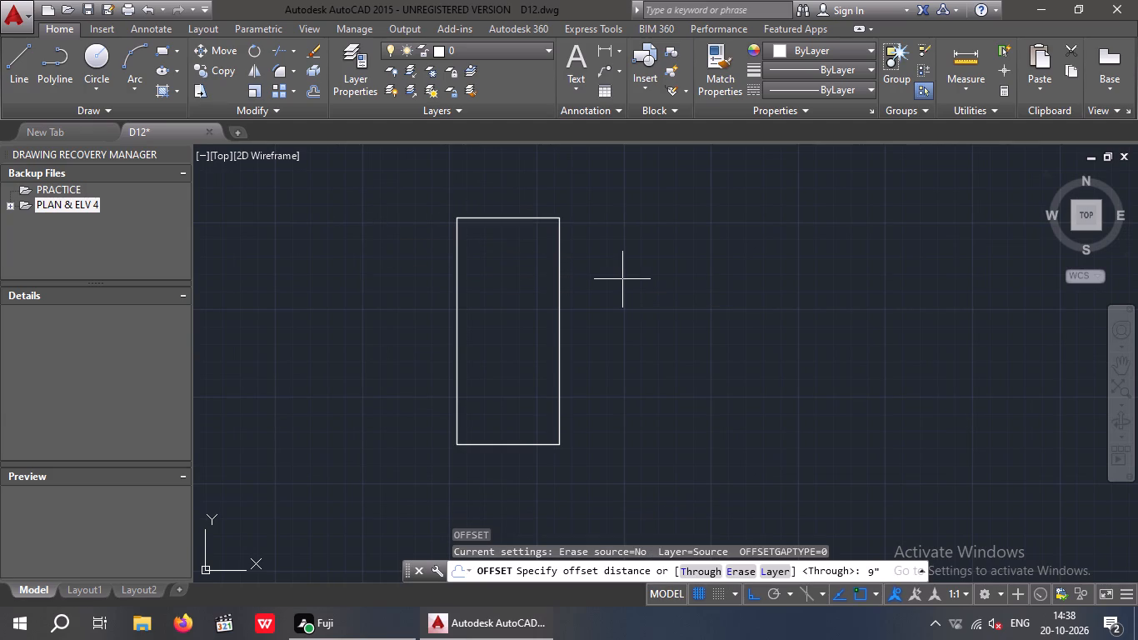
pyautogui.press('Return')
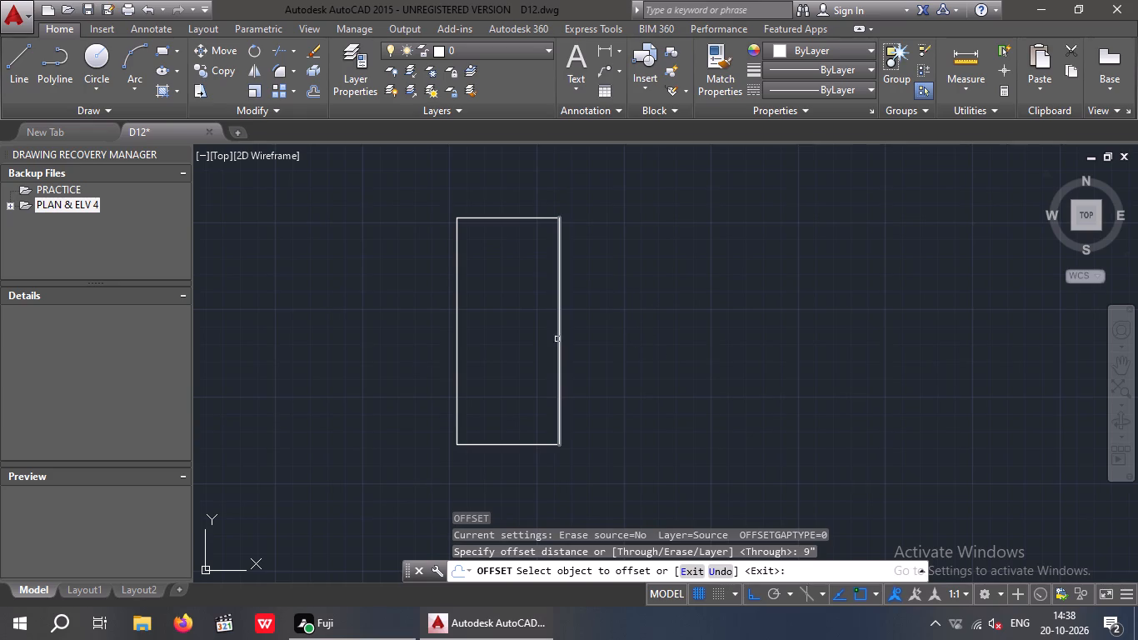
pyautogui.moveTo(561, 341); pyautogui.dragTo(584, 345)
pyautogui.click(651, 352)
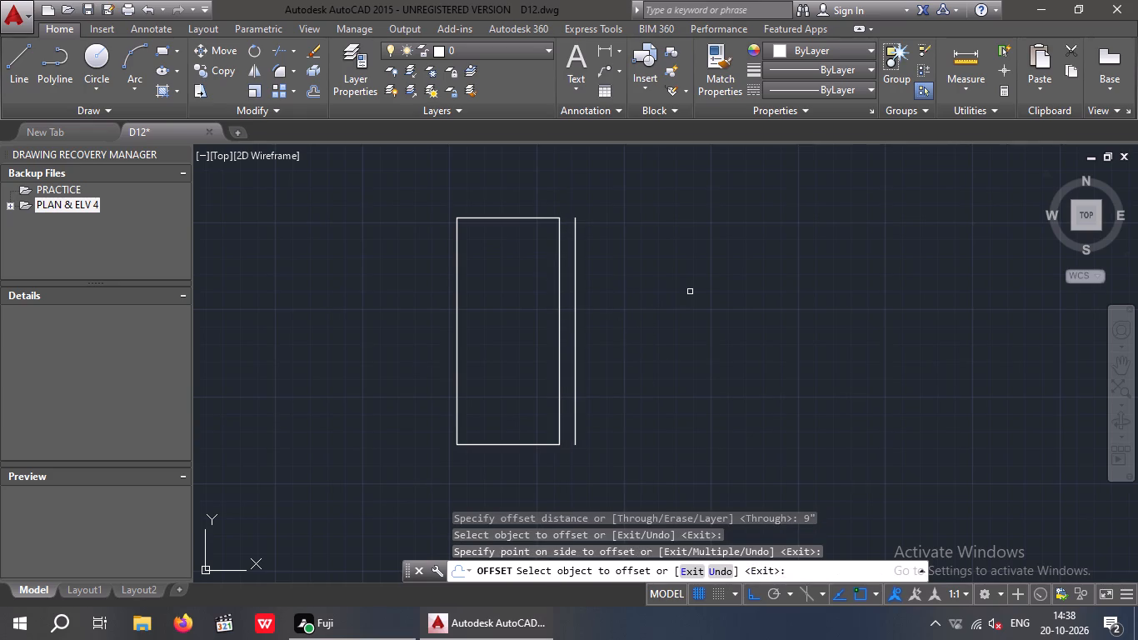
pyautogui.press('Escape')
pyautogui.press('Escape')
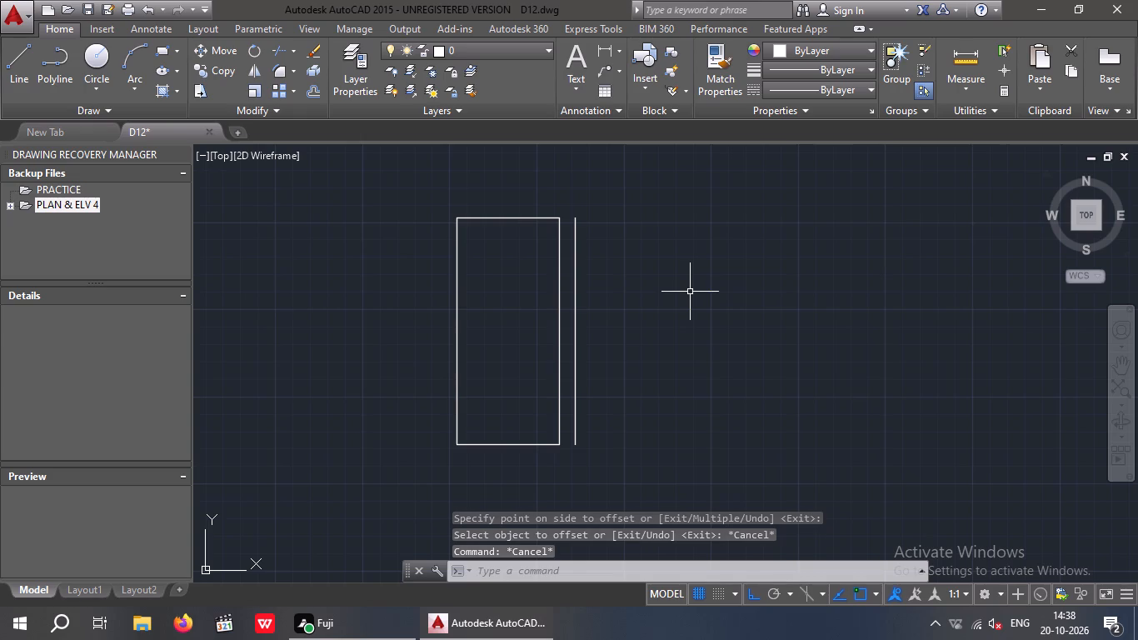
# From the top end of the offset line, draw a 10'10" line to the right and a 10'10" line down.
pyautogui.press('l')
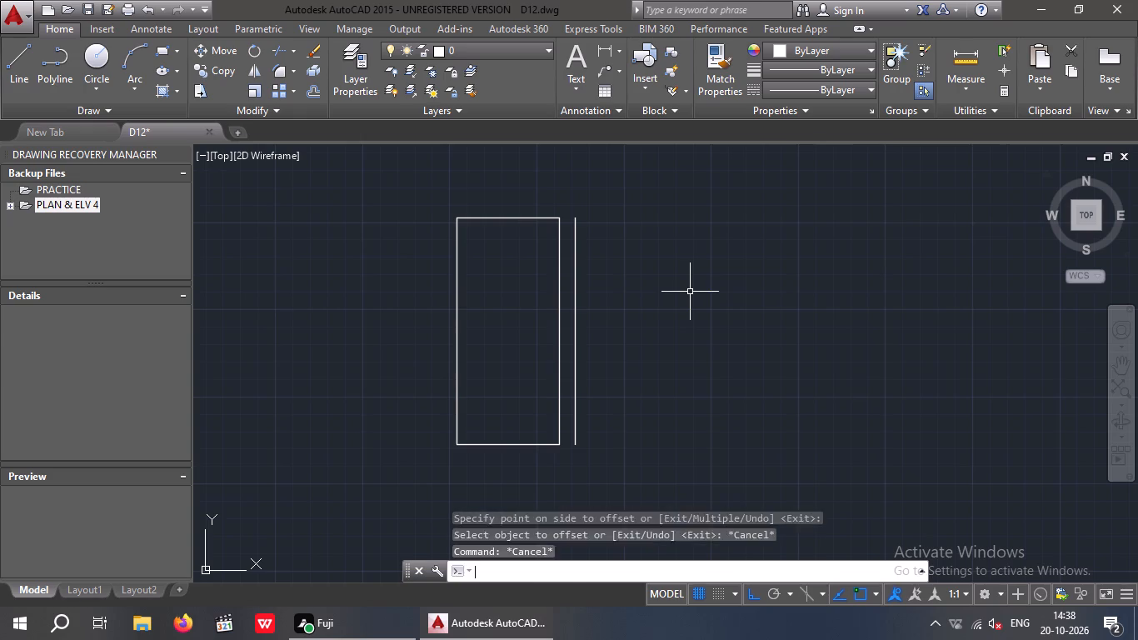
pyautogui.press('Return')
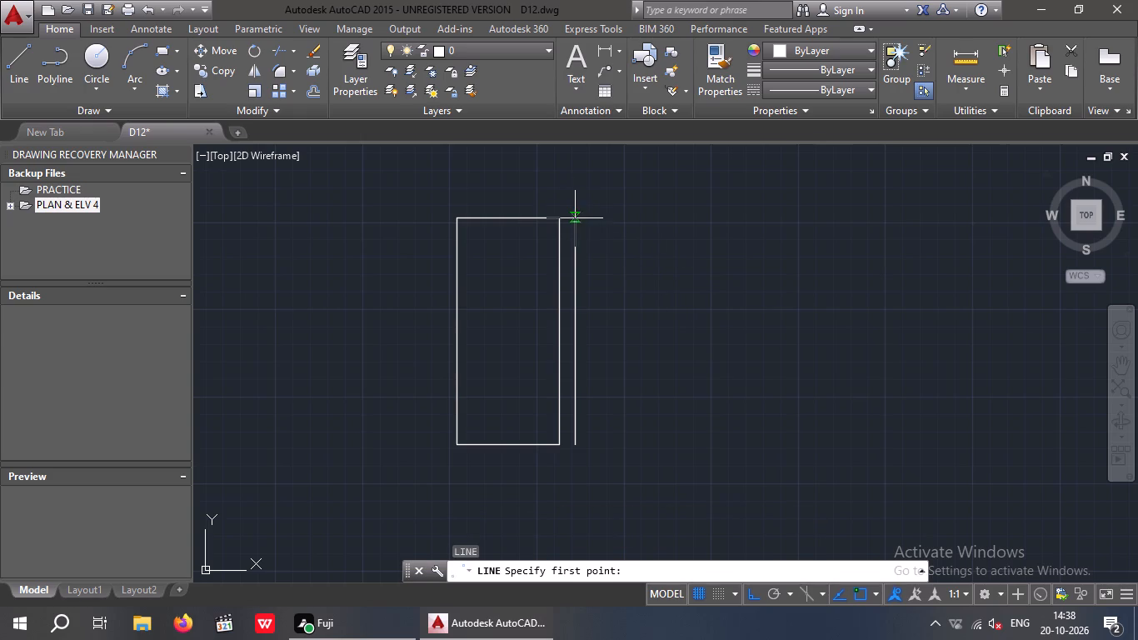
pyautogui.moveTo(576, 221); pyautogui.dragTo(688, 222)
pyautogui.write('10\'10"')
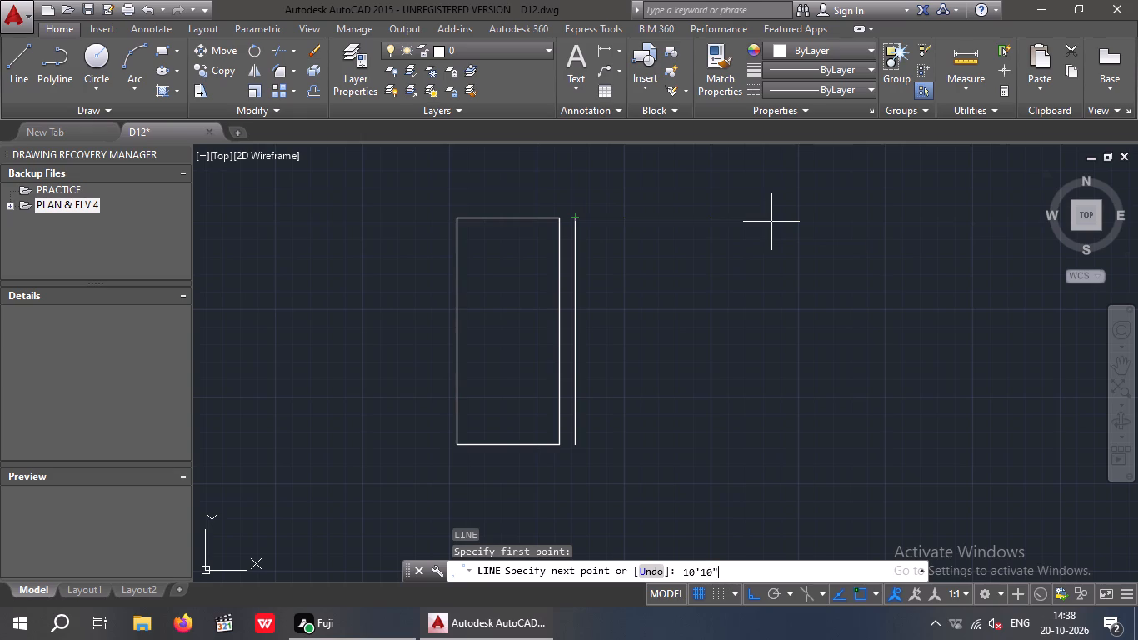
pyautogui.press('Return')
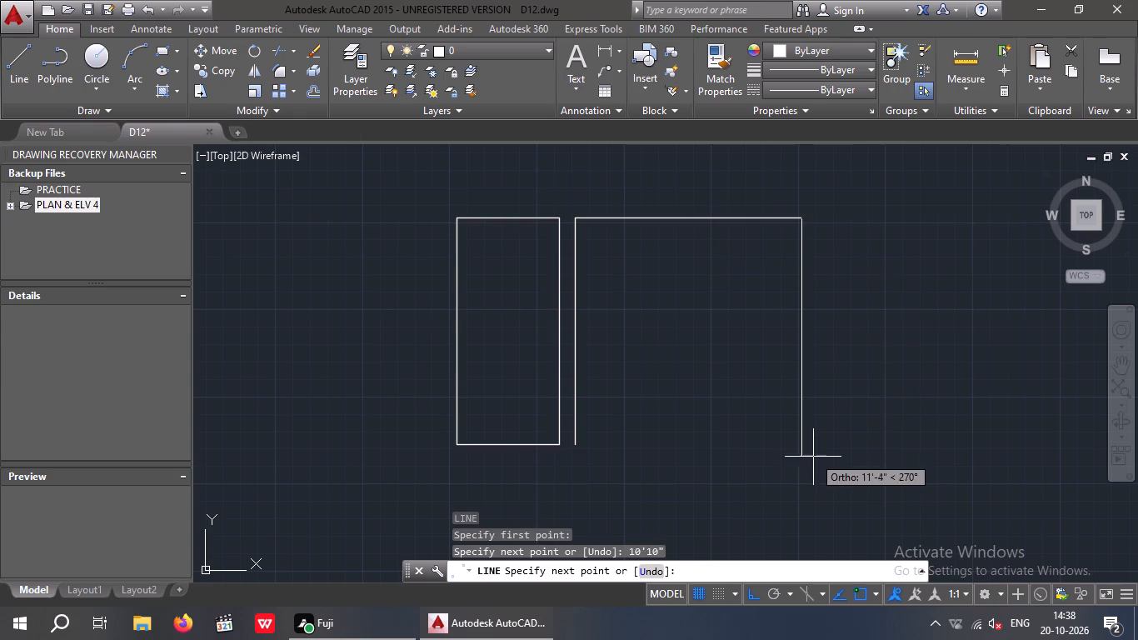
pyautogui.write('10')
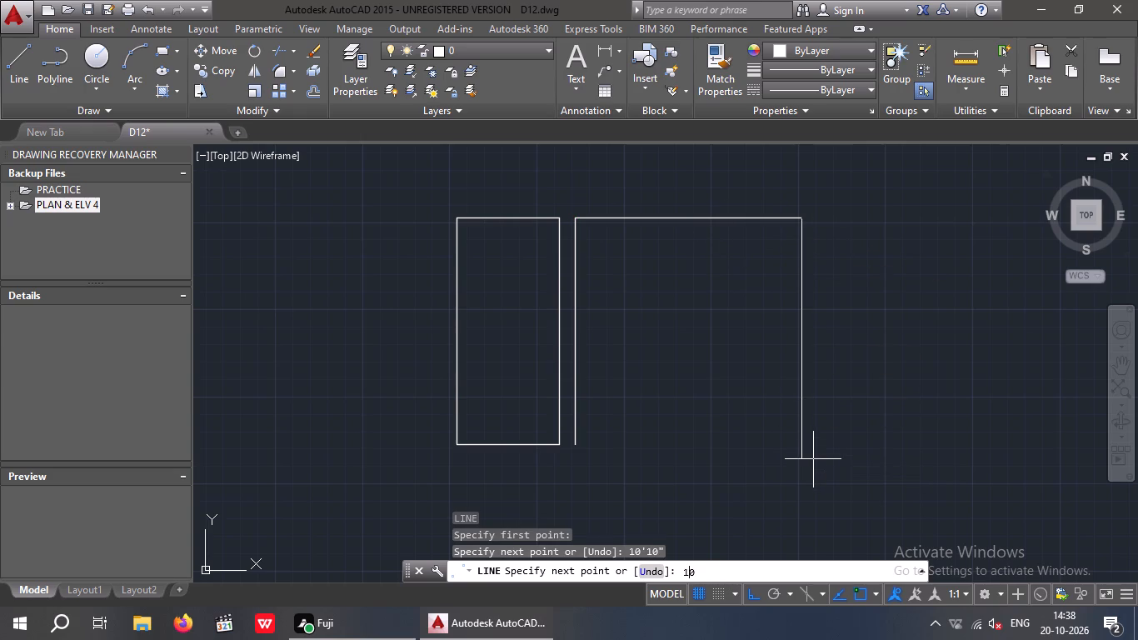
pyautogui.write('\'10"')
pyautogui.press('Return')
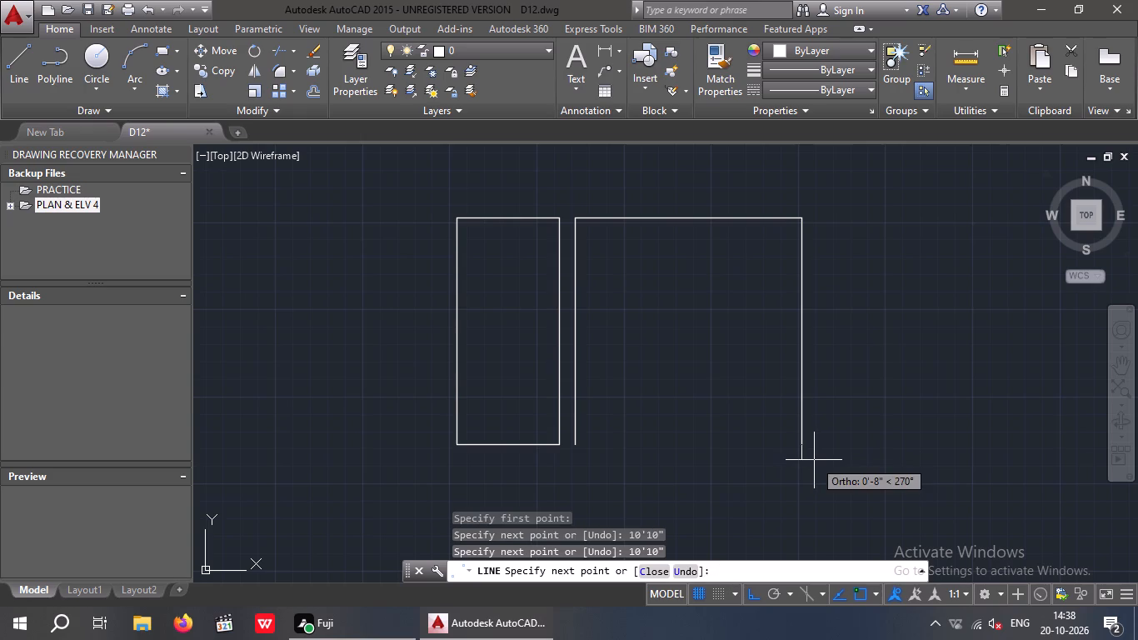
pyautogui.press('space')
# Offset the second room's right vertical line 9" to the right.
pyautogui.moveTo(847, 312); pyautogui.dragTo(681, 310, button='middle')
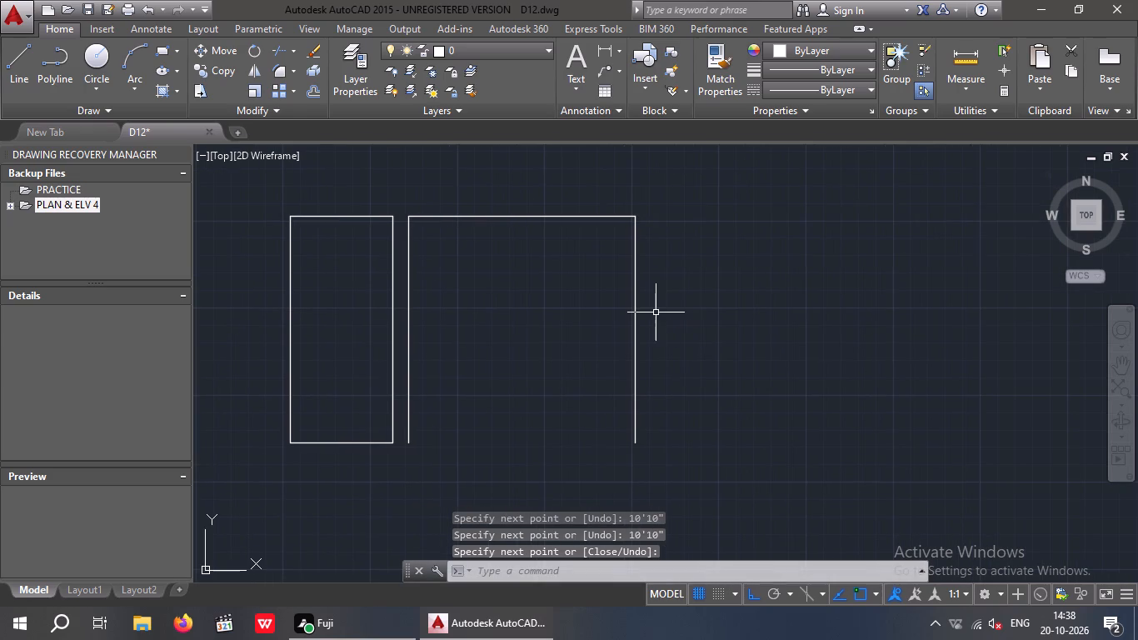
pyautogui.press('o')
pyautogui.press('Return')
pyautogui.write('9"')
pyautogui.press('Return')
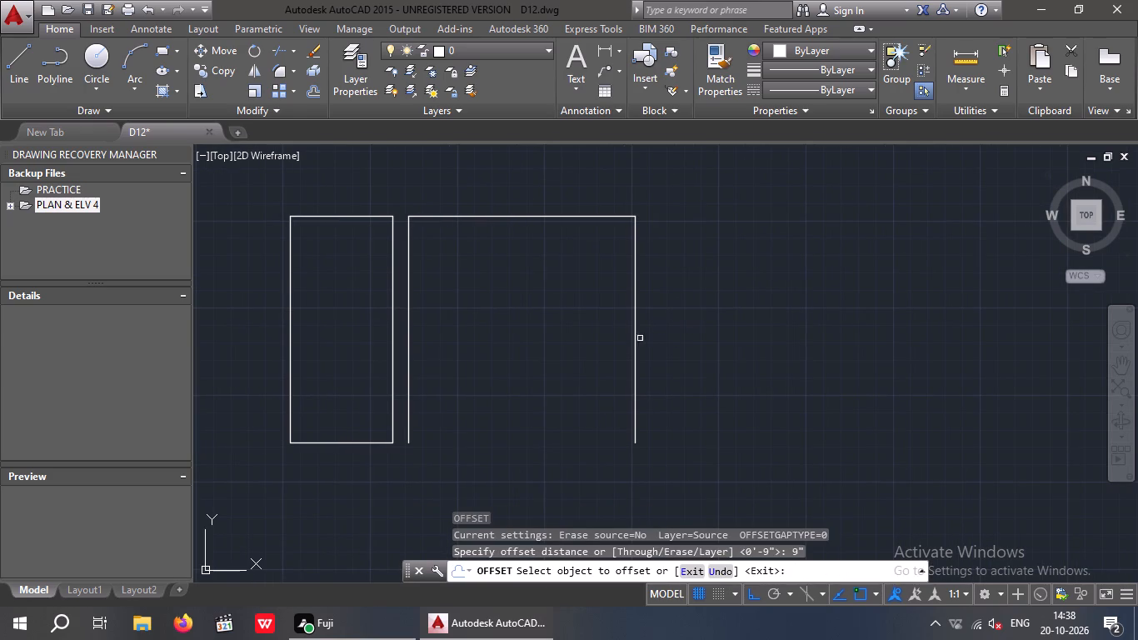
pyautogui.moveTo(636, 337); pyautogui.dragTo(671, 344)
pyautogui.click(721, 350)
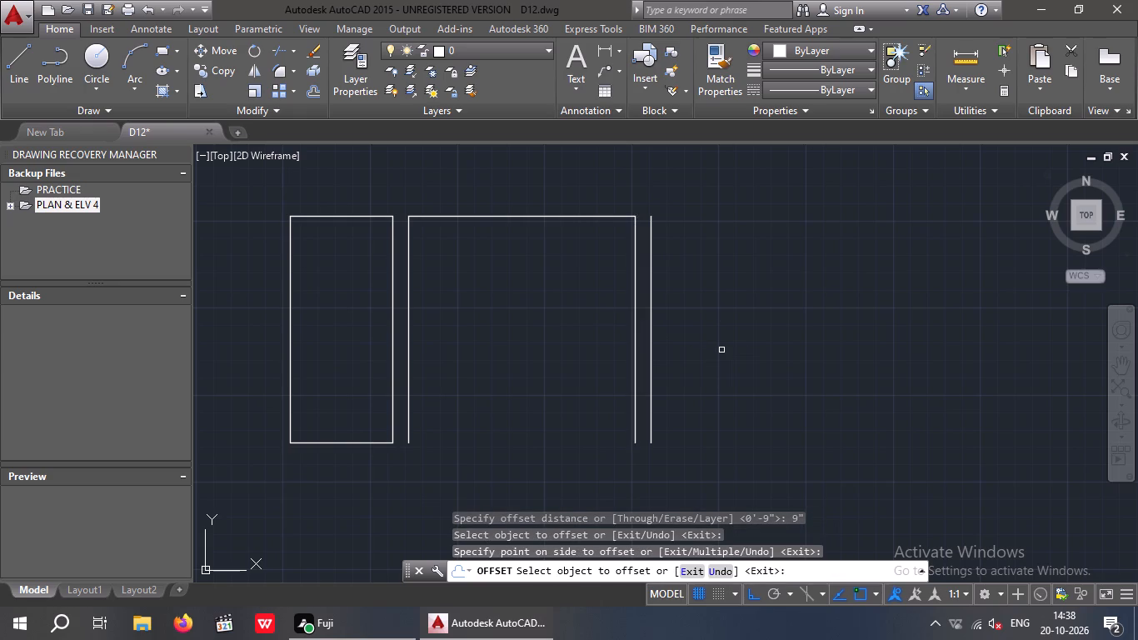
pyautogui.press('Escape')
# From the top end of the last offset line, draw a 4'3" line to the right and a 6'7" line down.
pyautogui.press('l')
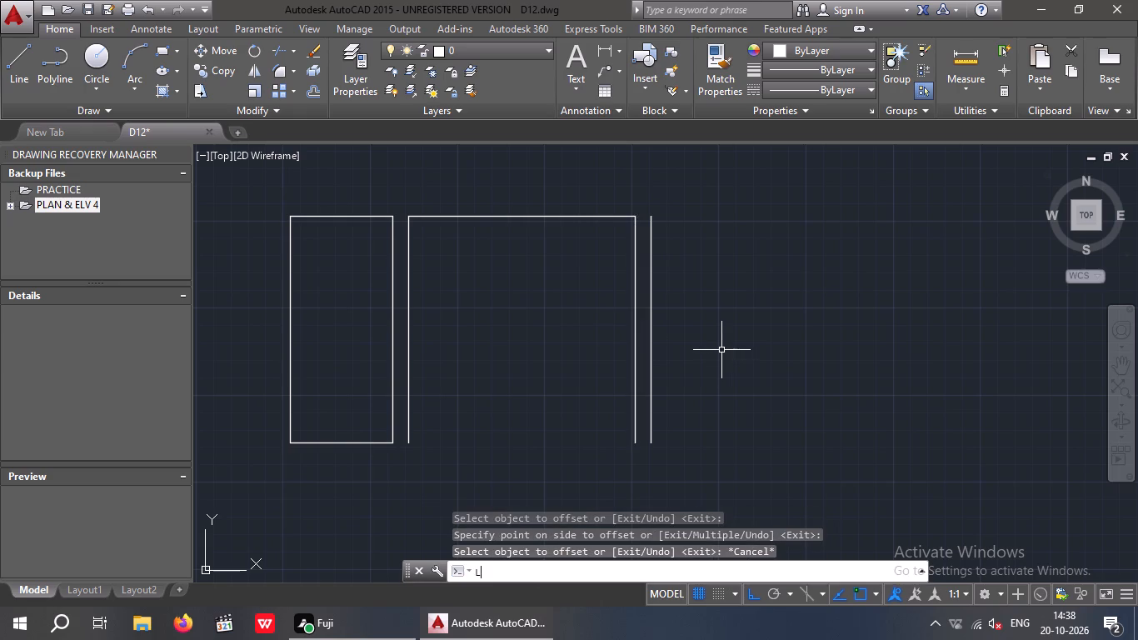
pyautogui.press('Return')
pyautogui.moveTo(649, 216); pyautogui.dragTo(681, 219)
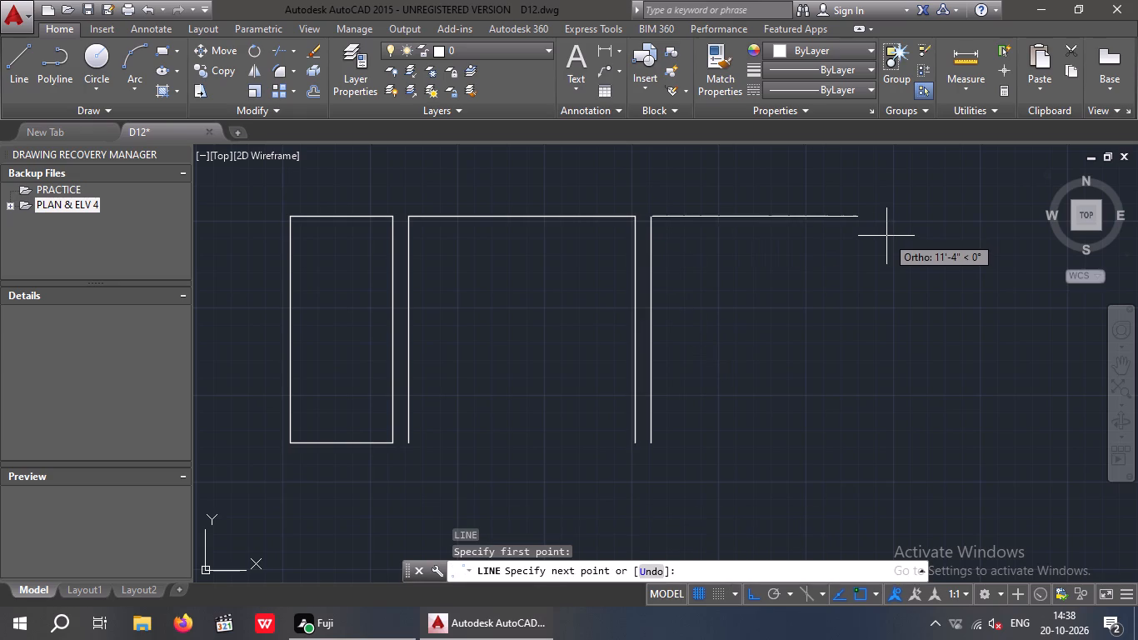
pyautogui.write('4\'3"')
pyautogui.press('Return')
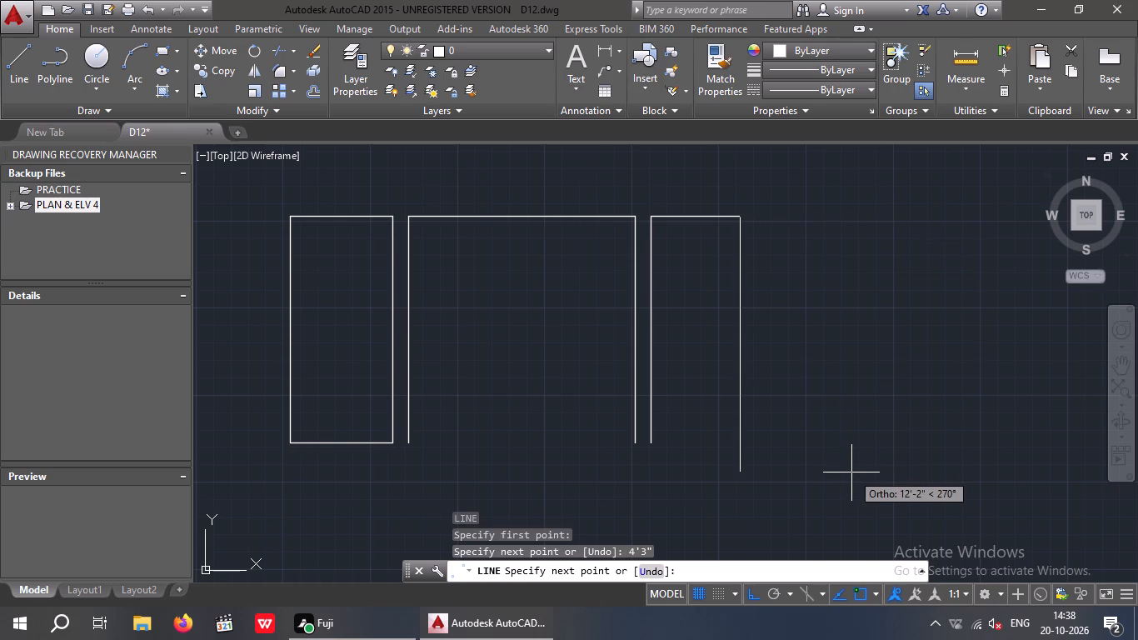
pyautogui.press('6')
pyautogui.write('\'7"')
pyautogui.press('Return')
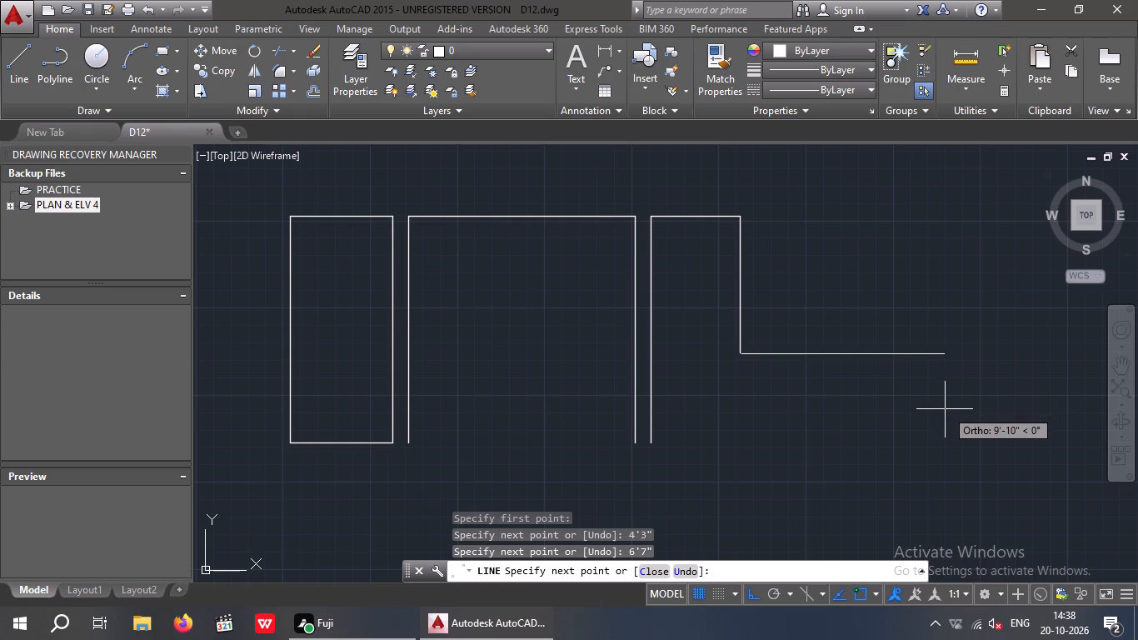
pyautogui.press('space')
# Offset the third room's 6'7" right vertical line 9" to the right.
pyautogui.press('o')
pyautogui.press('Return')
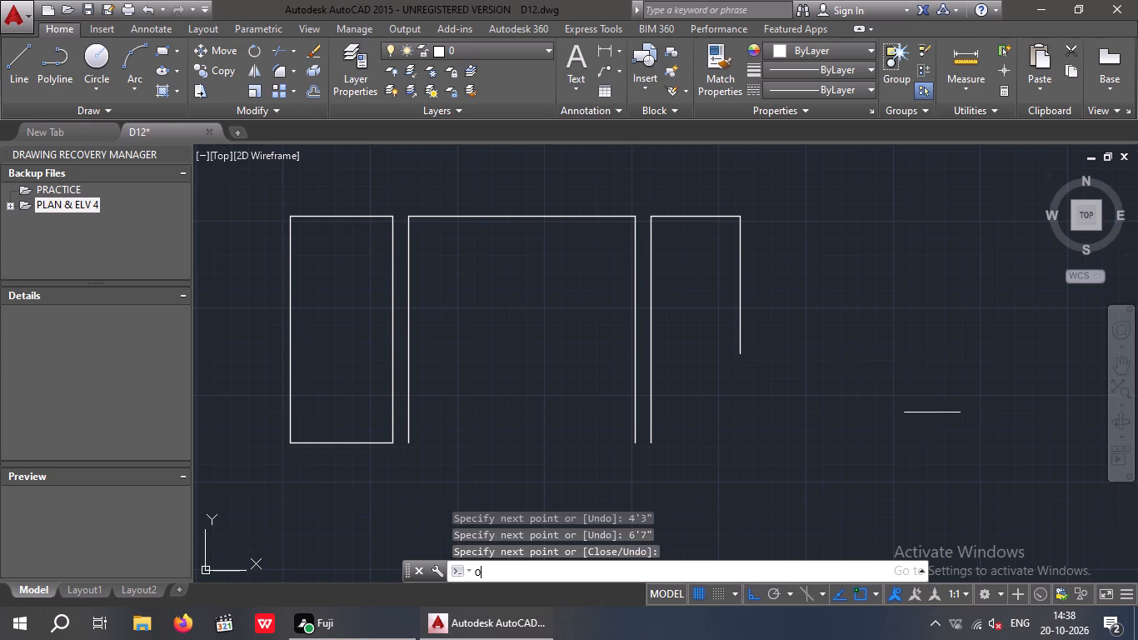
pyautogui.write('9"')
pyautogui.press('Return')
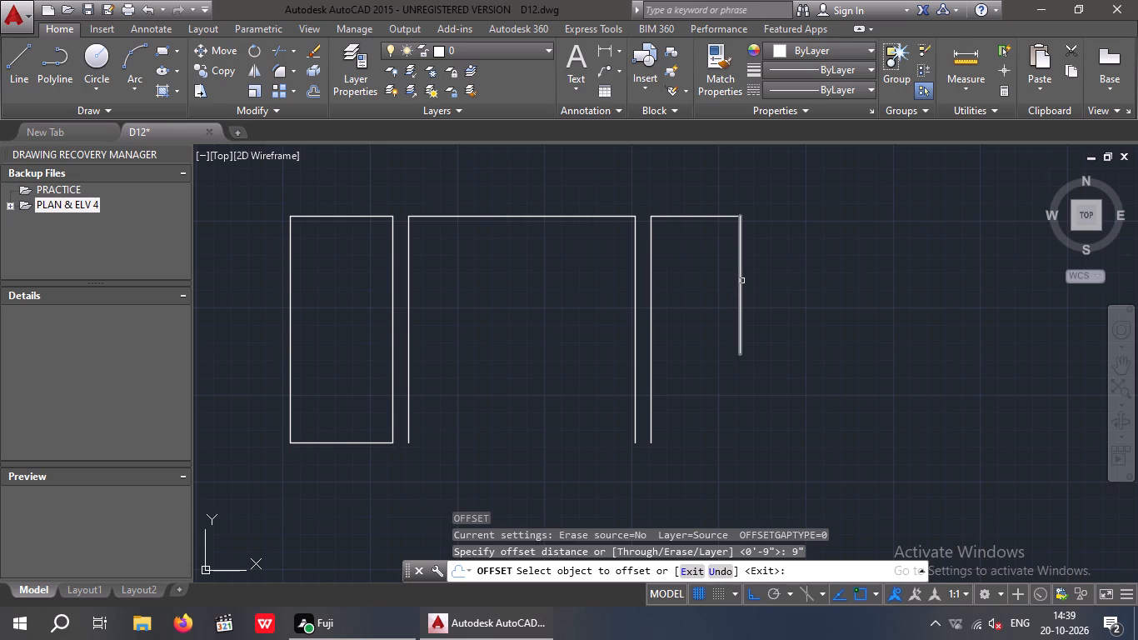
pyautogui.moveTo(741, 279); pyautogui.dragTo(751, 281)
pyautogui.click(781, 282)
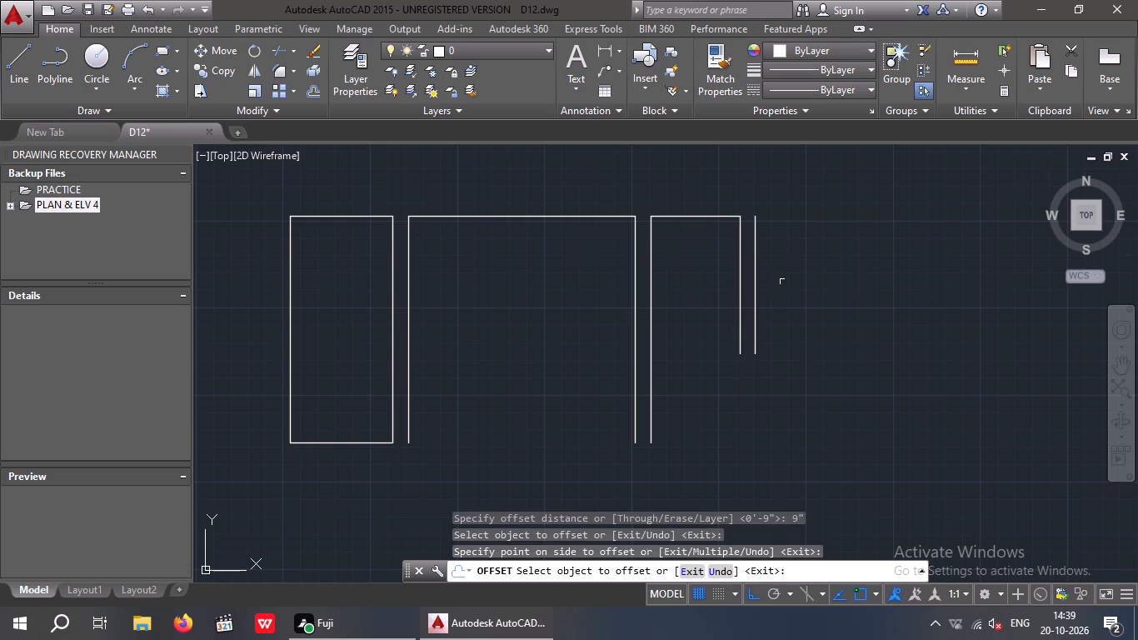
pyautogui.press('Escape')
pyautogui.press('Escape')
# From the top end of the new offset line, draw a 4'11" line to the right and a 6'7" line down.
pyautogui.press('l')
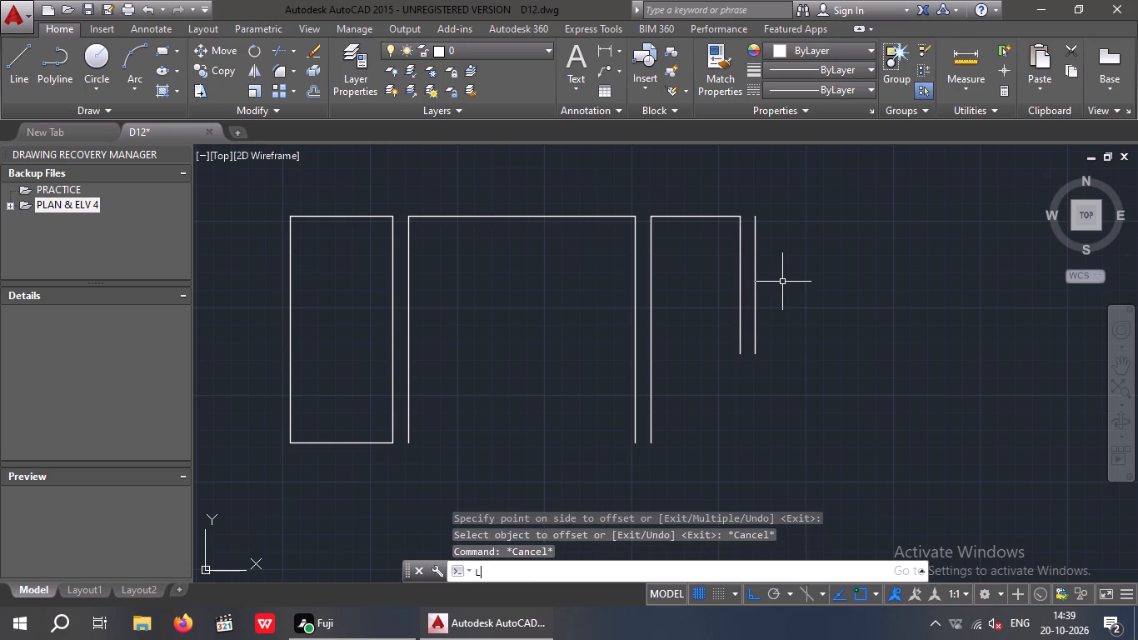
pyautogui.press('Return')
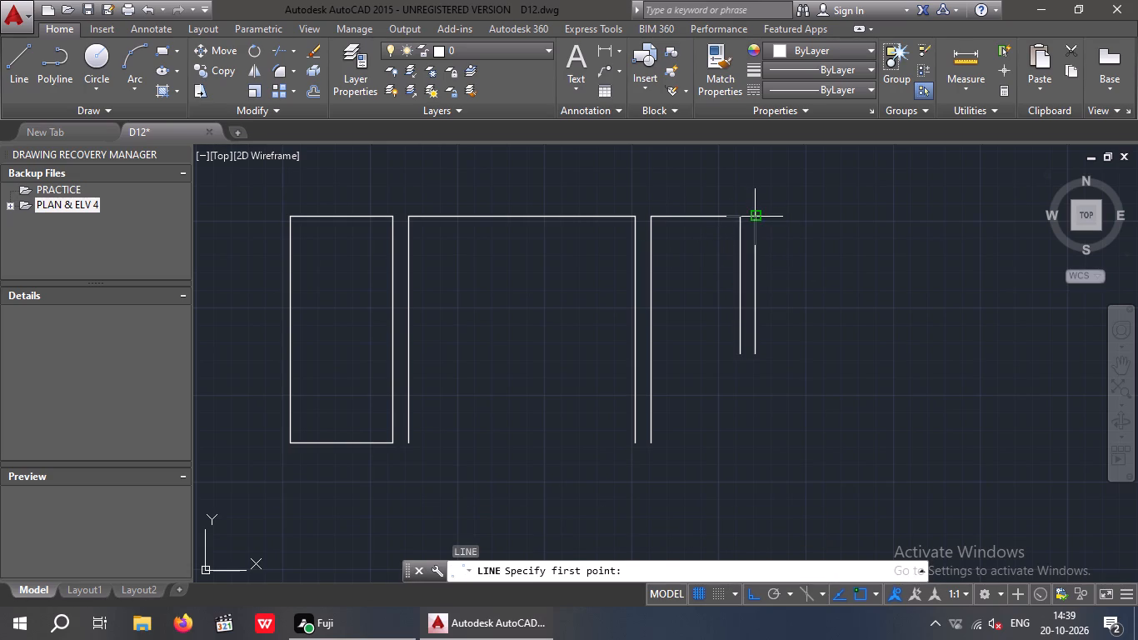
pyautogui.moveTo(756, 217); pyautogui.dragTo(776, 222)
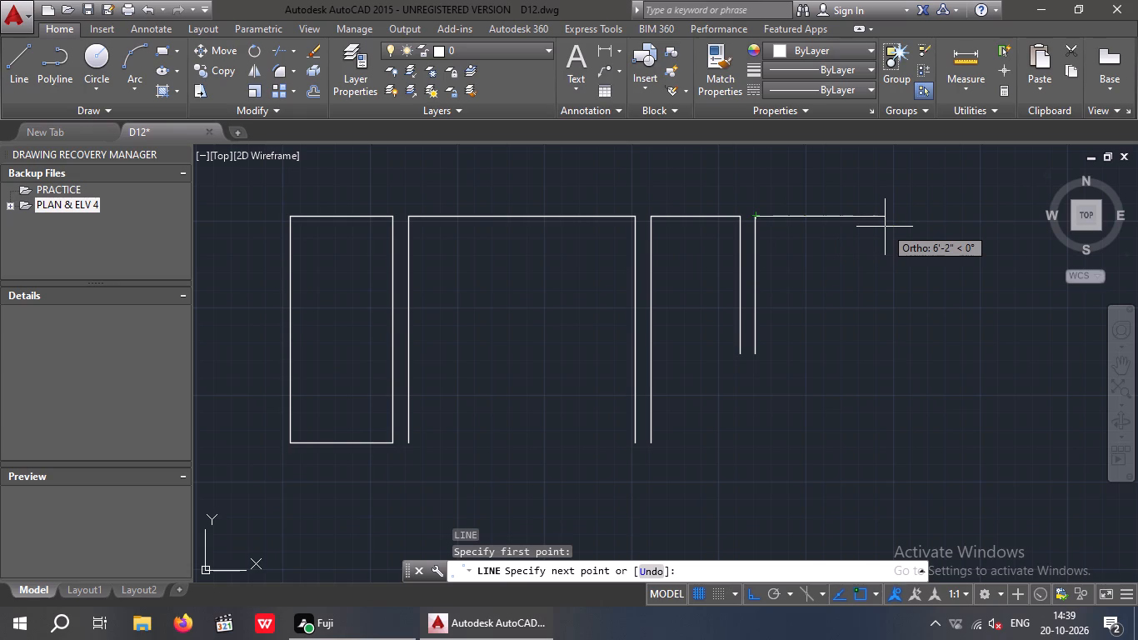
pyautogui.write('4\'11"')
pyautogui.press('Return')
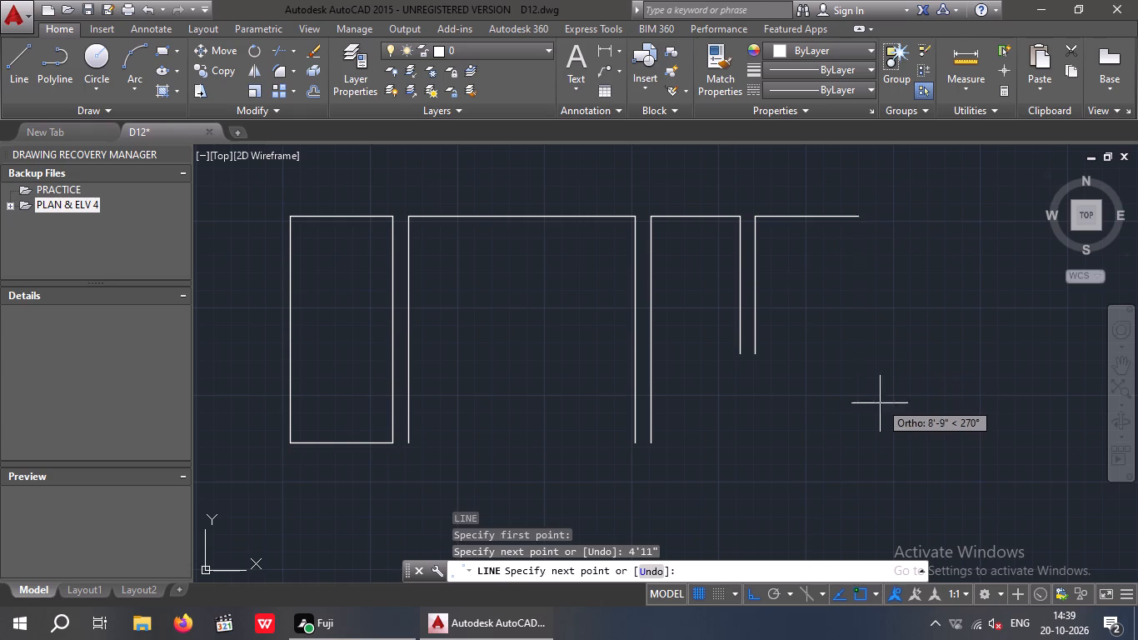
pyautogui.press('6')
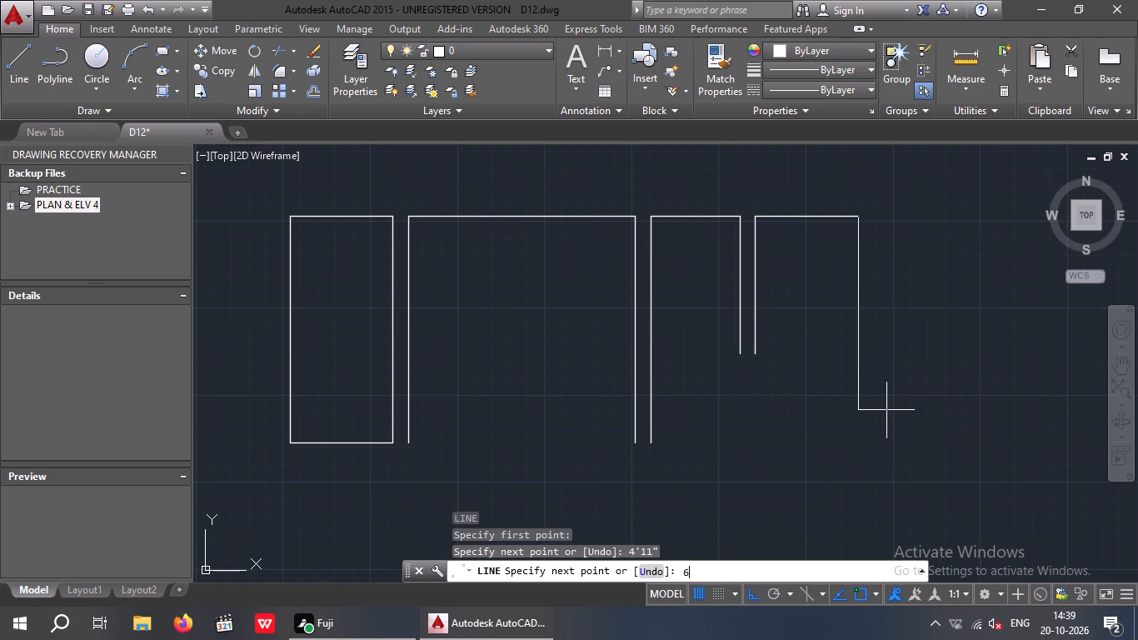
pyautogui.write('\'7"')
pyautogui.press('Return')
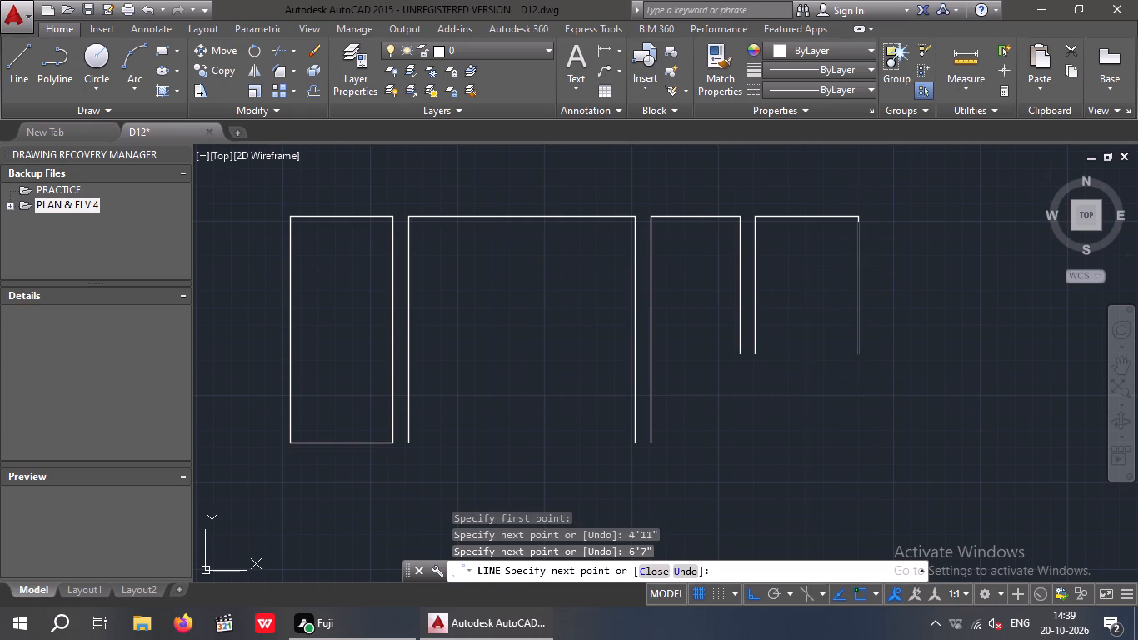
pyautogui.press('Escape')
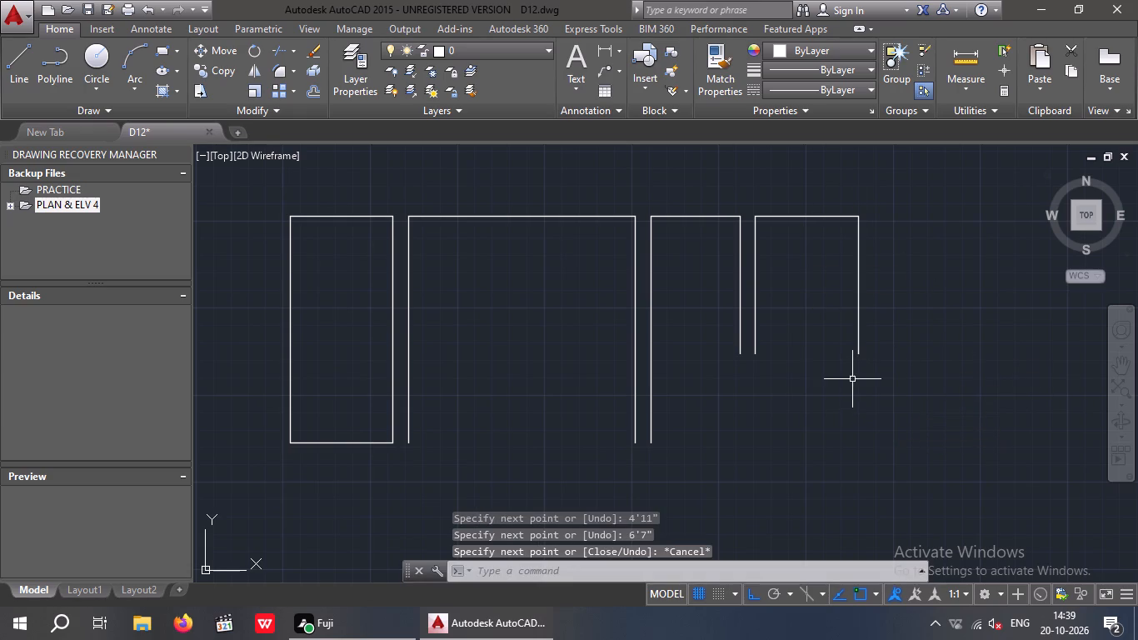
# Offset the fourth room's right vertical line 9" to the right.
pyautogui.moveTo(852, 378); pyautogui.dragTo(729, 354, button='middle')
pyautogui.scroll(-1, 717, 343)
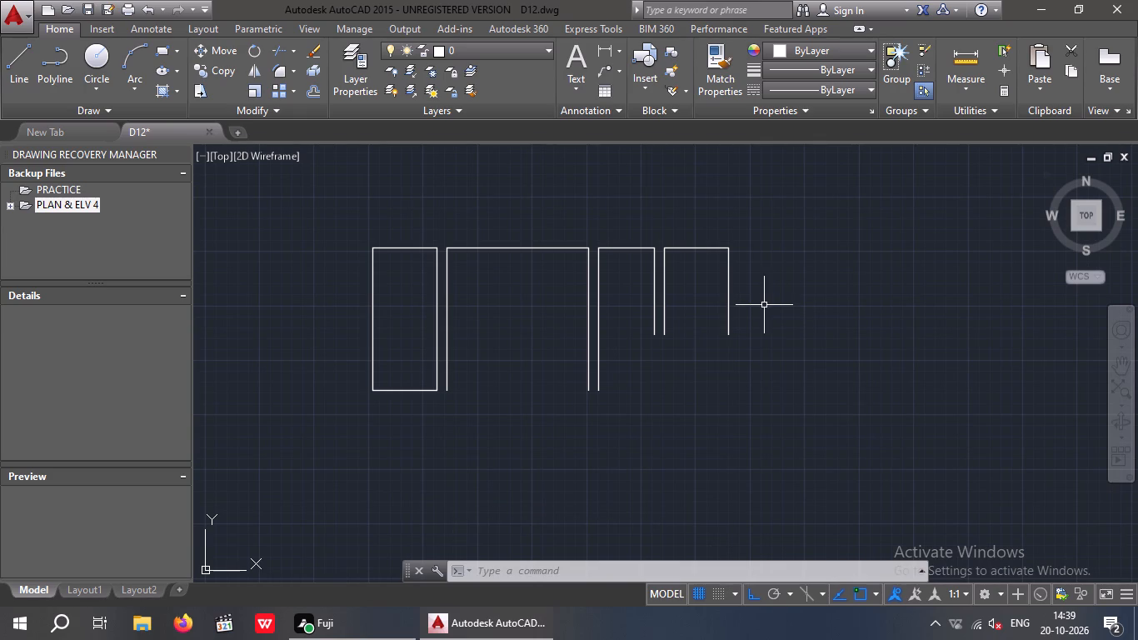
pyautogui.press('o')
pyautogui.press('Return')
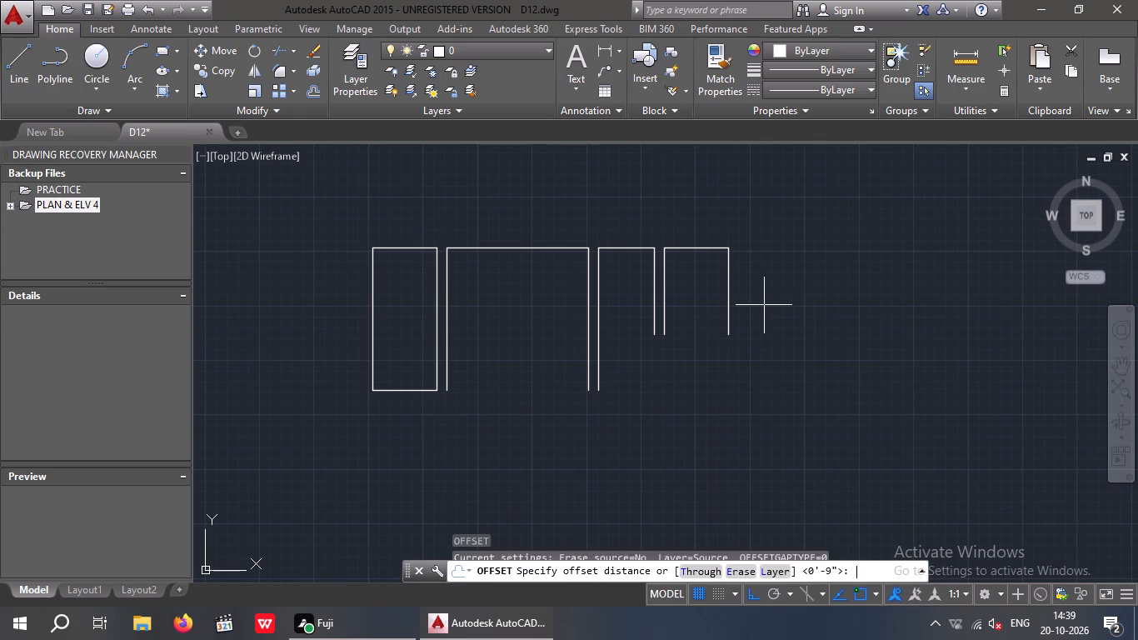
pyautogui.write('9"')
pyautogui.press('Return')
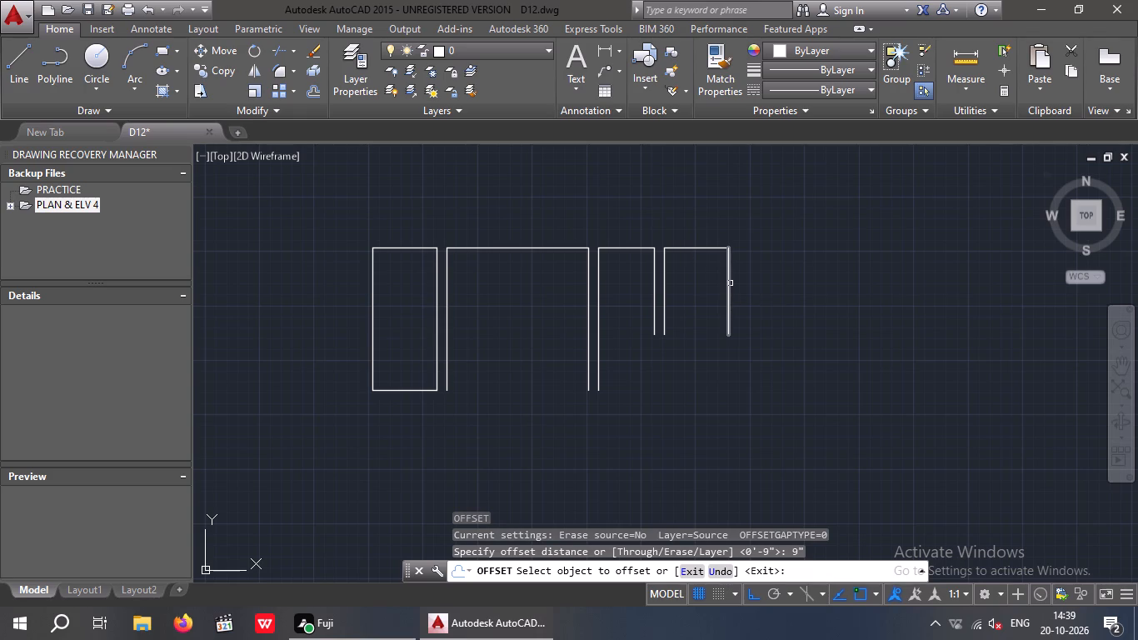
pyautogui.moveTo(730, 283); pyautogui.dragTo(746, 287)
pyautogui.click(786, 297)
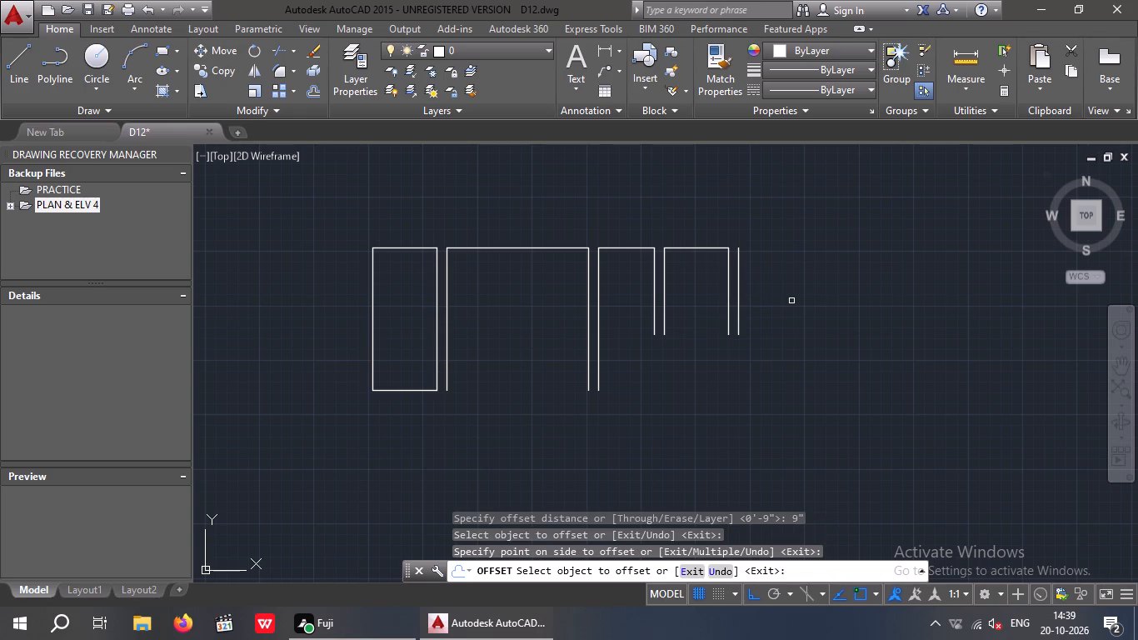
pyautogui.press('Escape')
pyautogui.press('Escape')
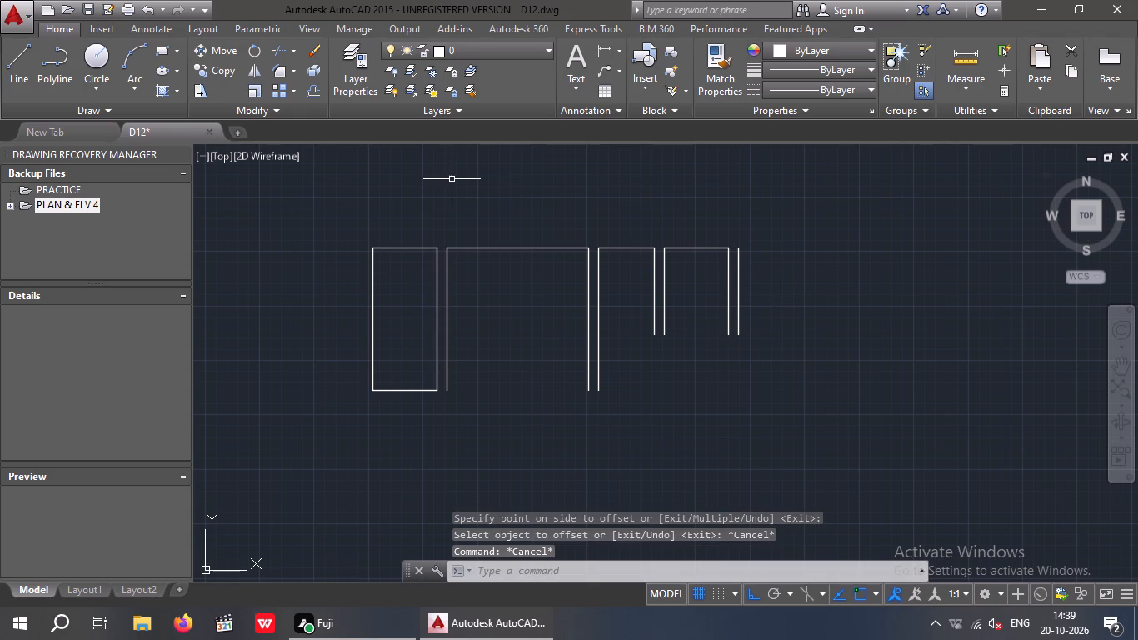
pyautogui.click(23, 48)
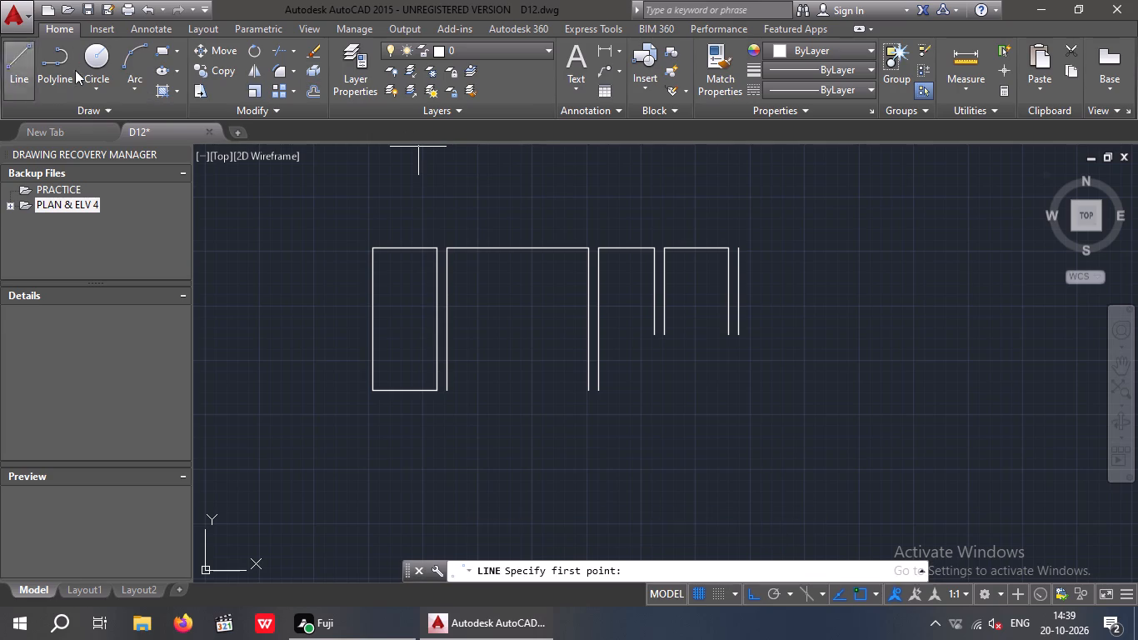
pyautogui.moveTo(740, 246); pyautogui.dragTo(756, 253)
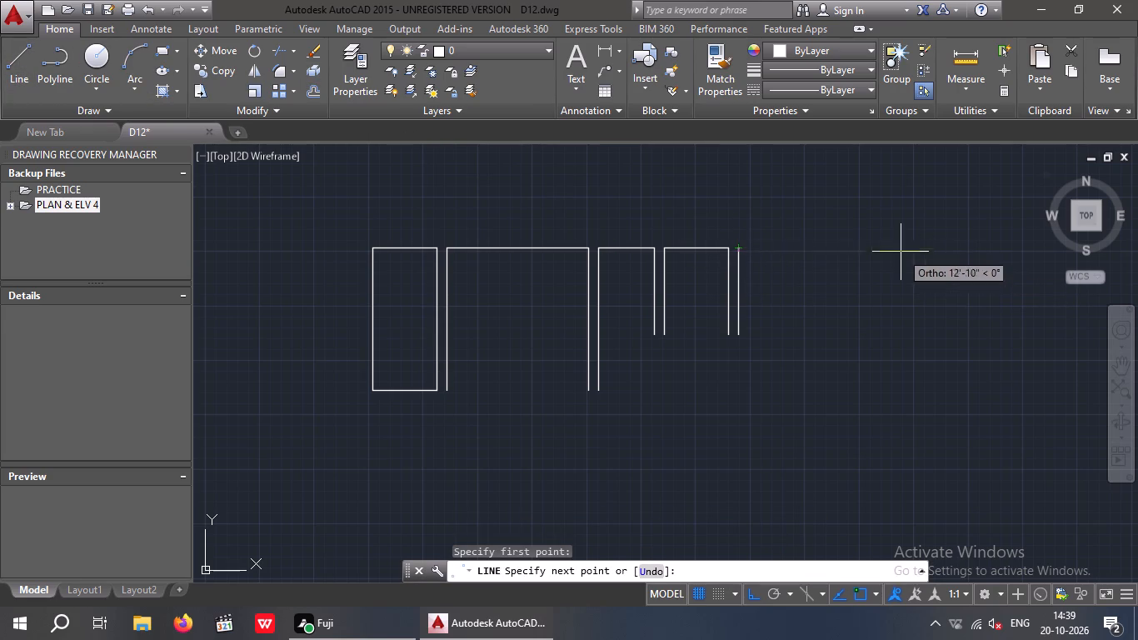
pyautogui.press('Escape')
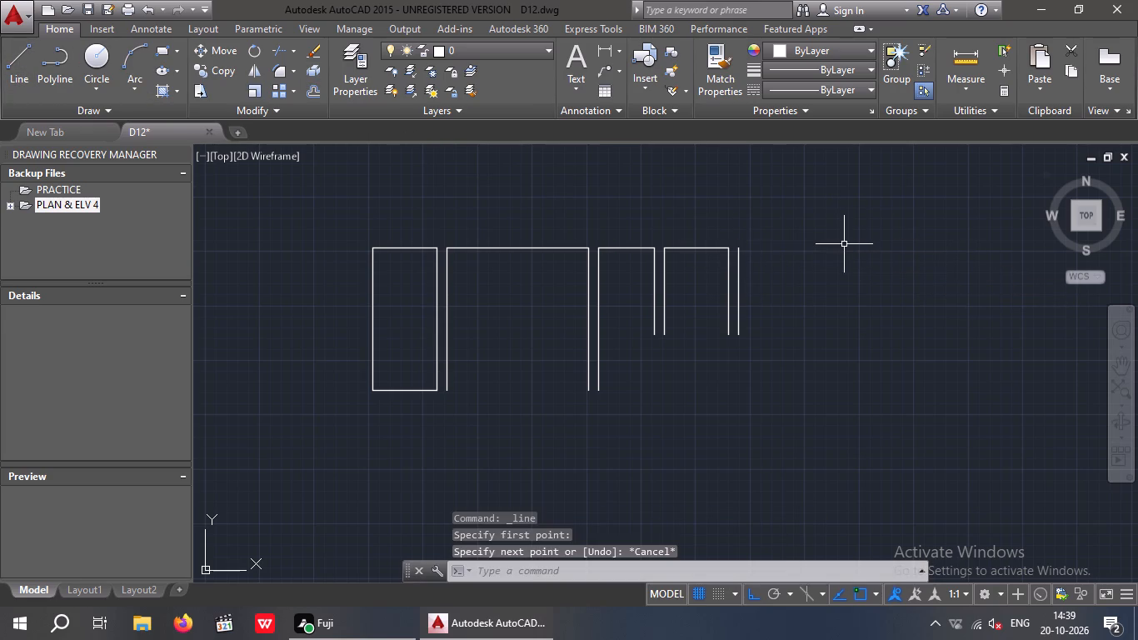
# Offset the bottom side of the first closed rectangle 9" downward.
pyautogui.scroll(-1, 844, 244)
pyautogui.moveTo(832, 317); pyautogui.dragTo(836, 309, button='middle')
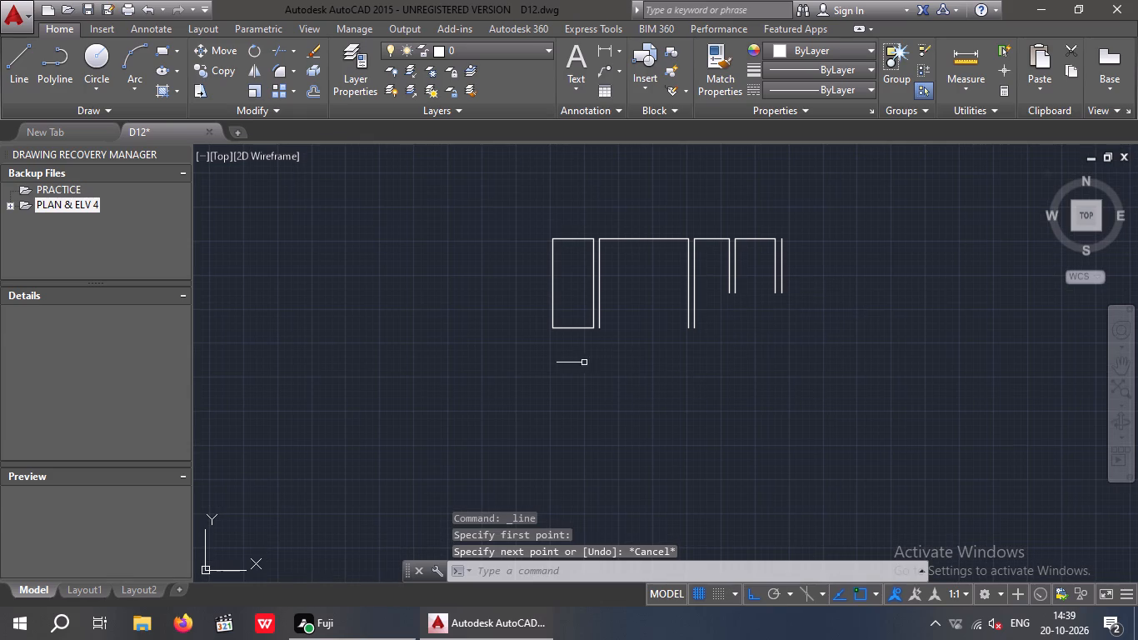
pyautogui.moveTo(596, 361); pyautogui.dragTo(672, 299, button='middle')
pyautogui.moveTo(640, 287); pyautogui.dragTo(636, 297, button='middle')
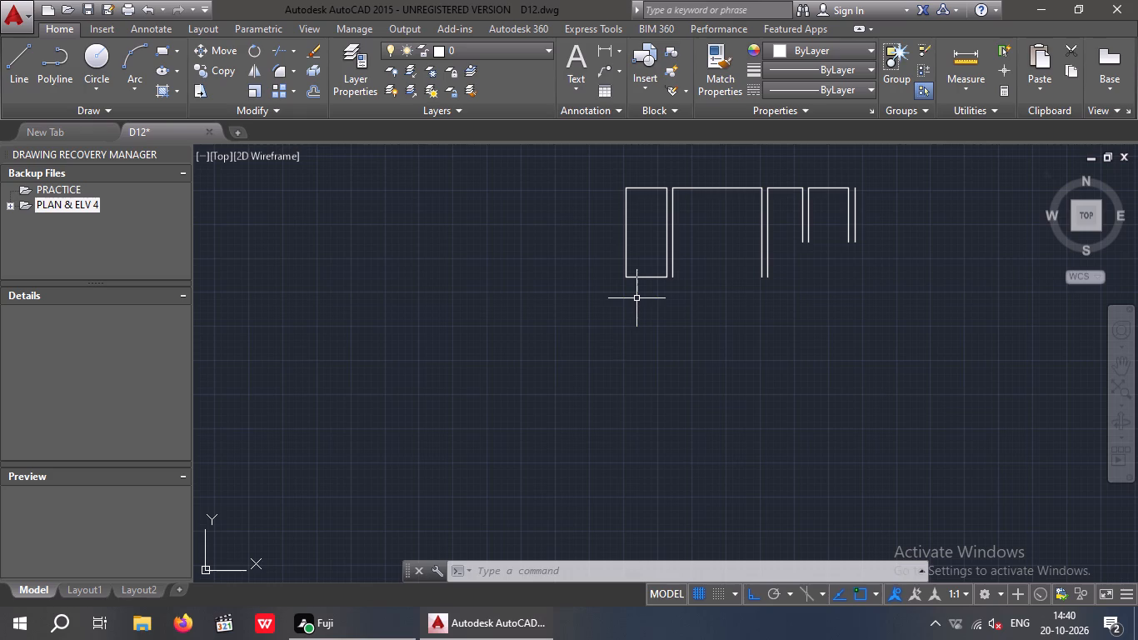
pyautogui.press('o')
pyautogui.press('Return')
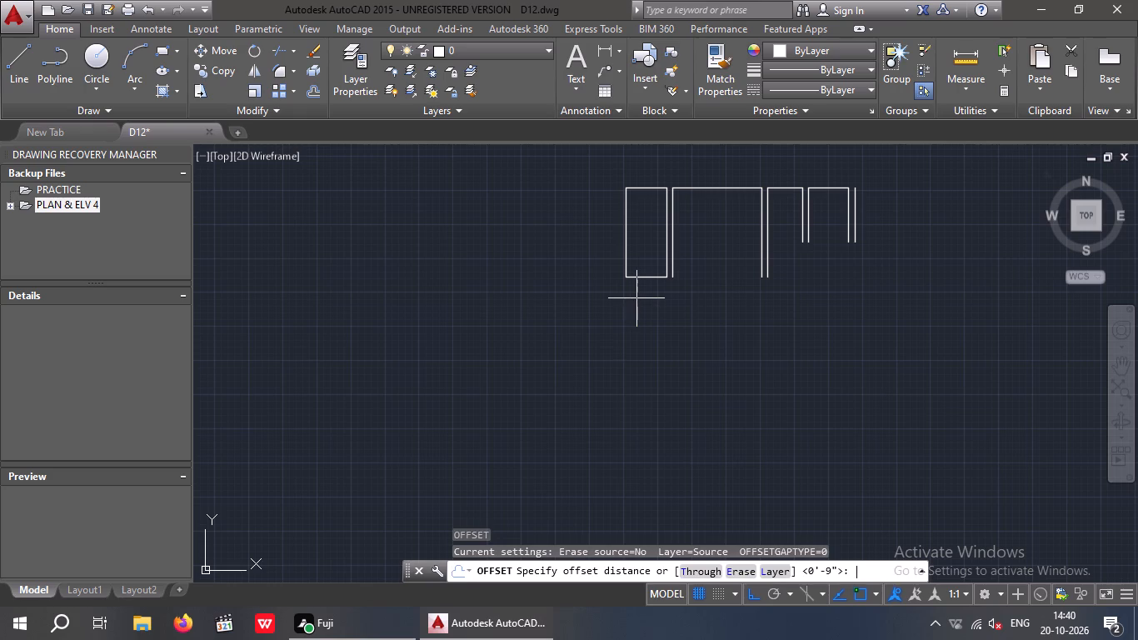
pyautogui.write('9"')
pyautogui.press('Return')
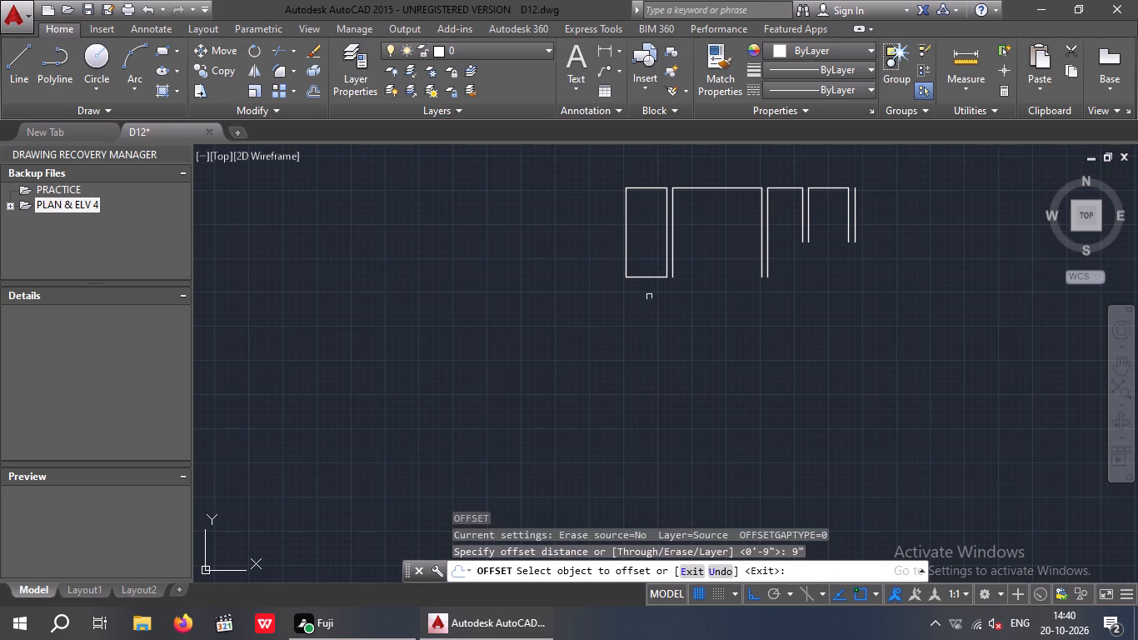
pyautogui.moveTo(643, 277); pyautogui.dragTo(644, 288)
pyautogui.click(656, 333)
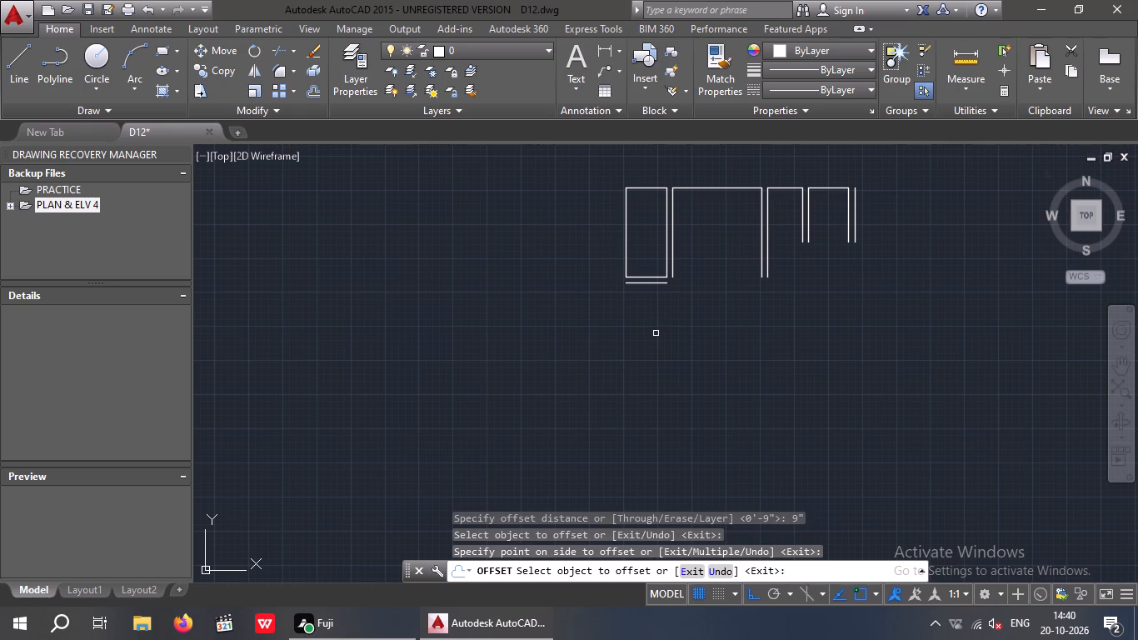
pyautogui.press('Escape')
pyautogui.press('Escape')
# Draw a horizontal line from the lower end of the second room's left side to the lower end of the third room's left side.
pyautogui.press('l')
pyautogui.press('Return')
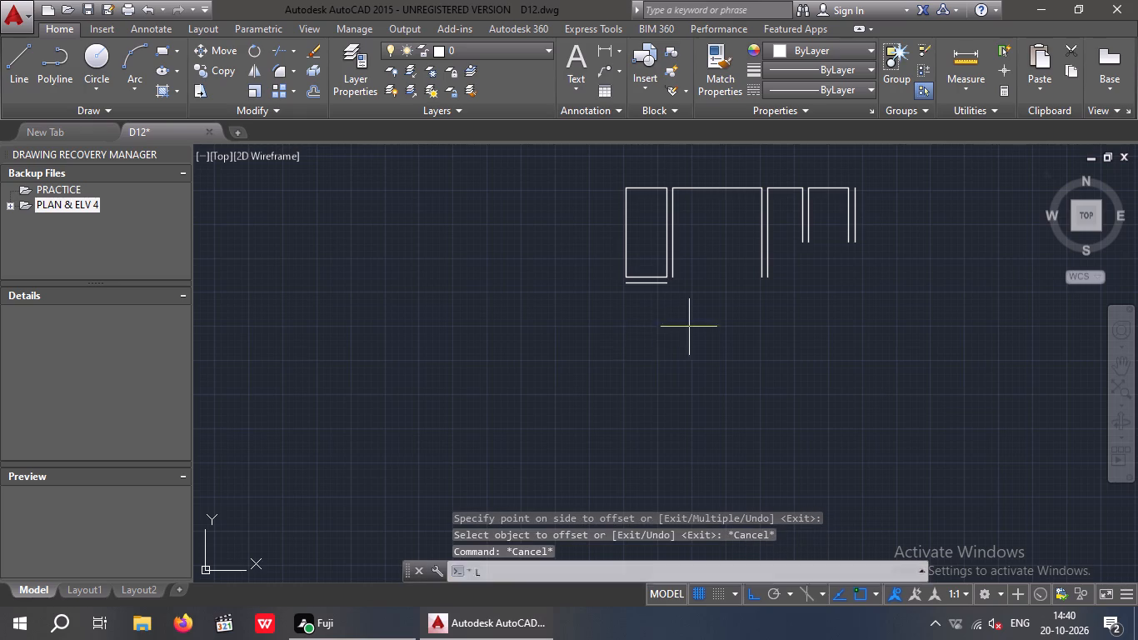
pyautogui.moveTo(676, 275); pyautogui.dragTo(696, 279)
pyautogui.scroll(3, 764, 287)
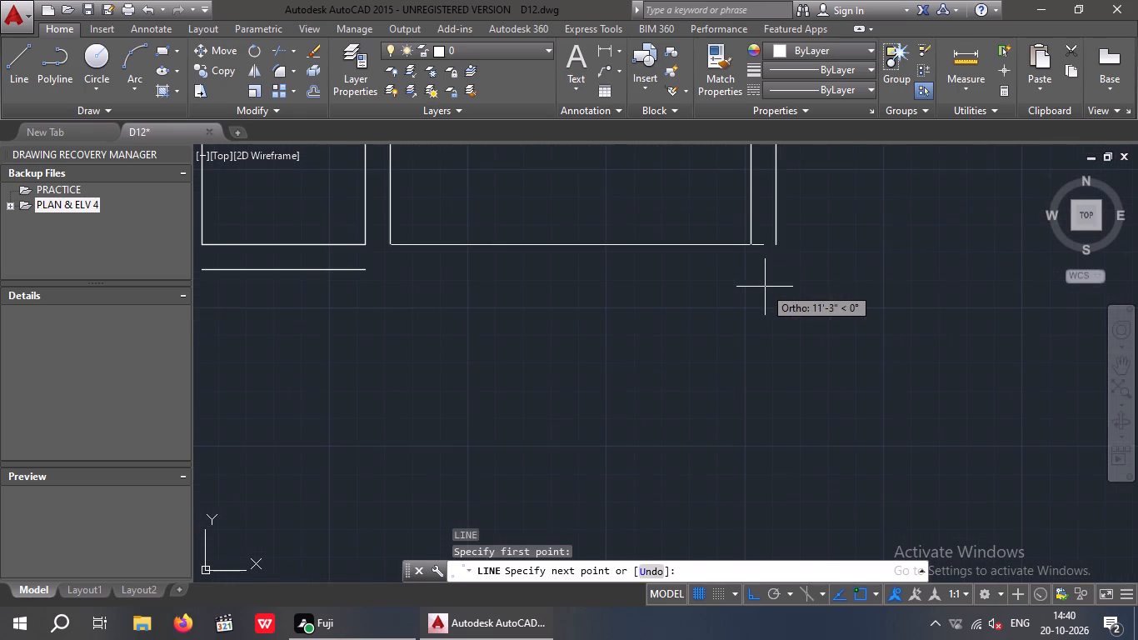
pyautogui.click(782, 242)
pyautogui.press('Escape')
pyautogui.press('Escape')
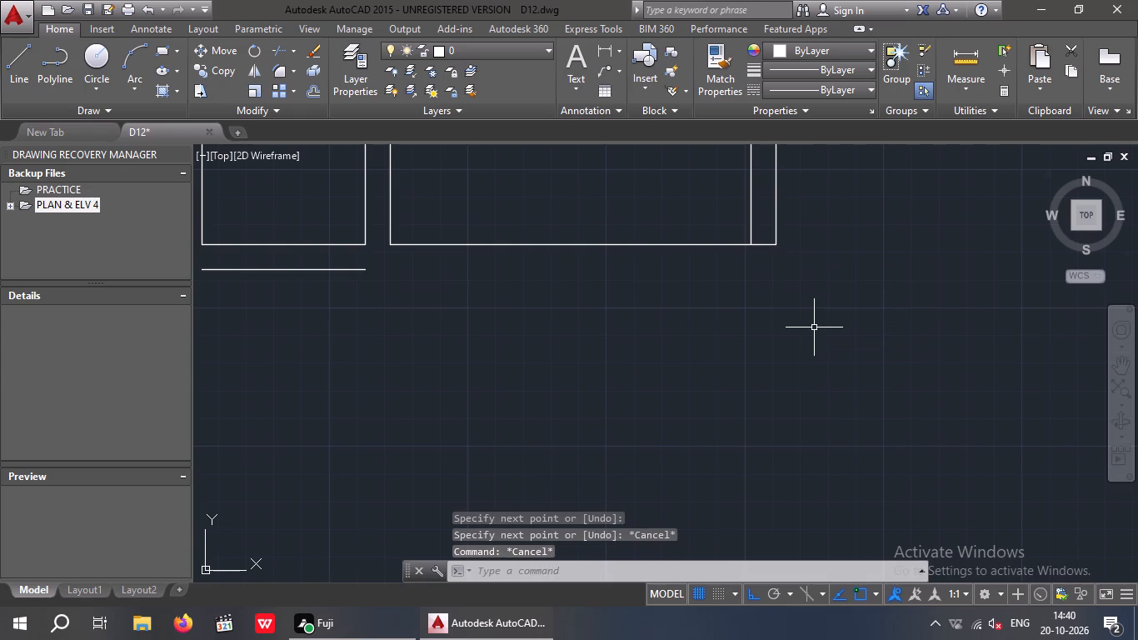
# Offset the second room's new bottom line 9" downward.
pyautogui.press('o')
pyautogui.press('Return')
pyautogui.press('9')
pyautogui.hotkey('shift', '"')
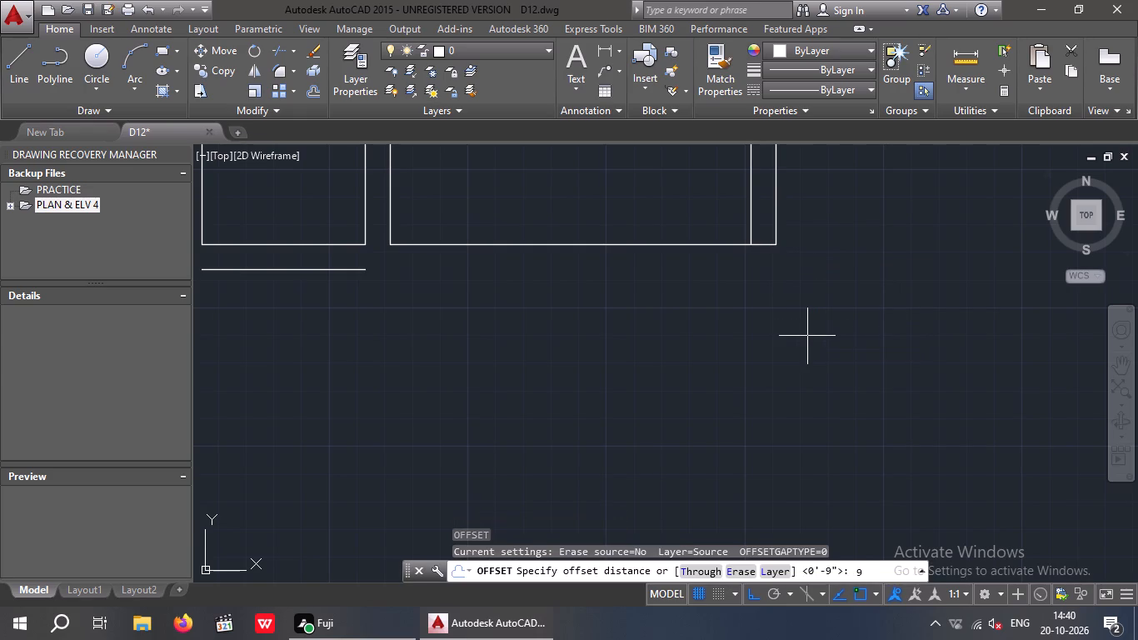
pyautogui.press('Return')
pyautogui.moveTo(539, 245); pyautogui.dragTo(550, 272)
pyautogui.click(563, 307)
pyautogui.scroll(-1, 597, 302)
pyautogui.rightClick(603, 338)
pyautogui.press('Escape')
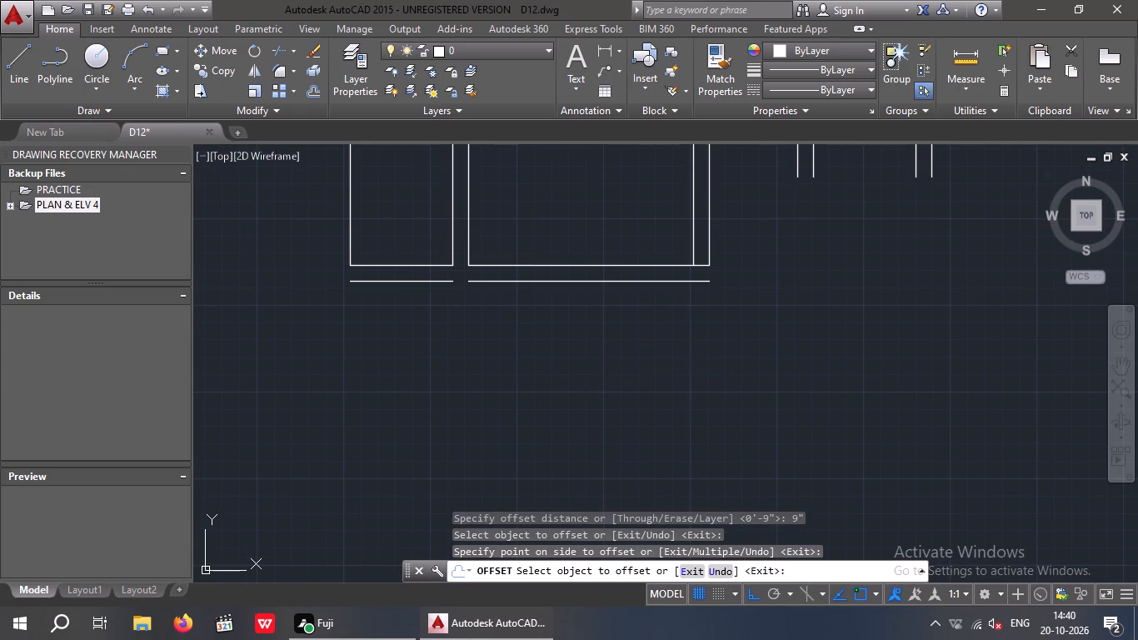
# Draw the third room's bottom line from the lower end of its right side to the second room's outer right wall line.
pyautogui.moveTo(604, 344); pyautogui.dragTo(661, 352, button='middle')
pyautogui.scroll(-1, 638, 352)
pyautogui.middleClick(594, 370)
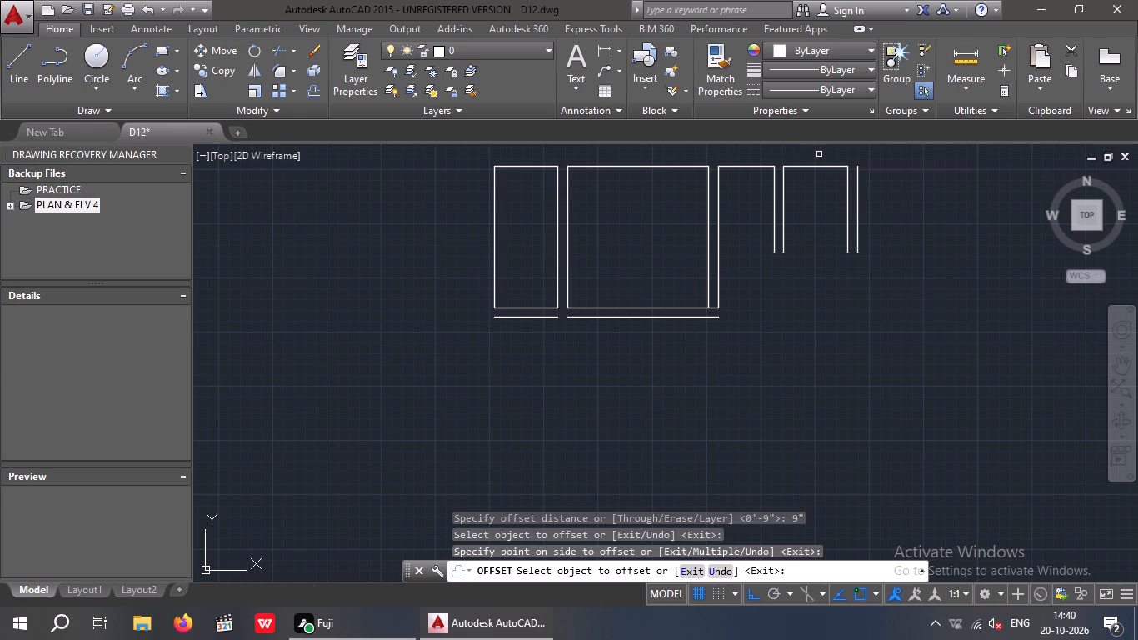
pyautogui.click(11, 59)
pyautogui.scroll(2, 786, 267)
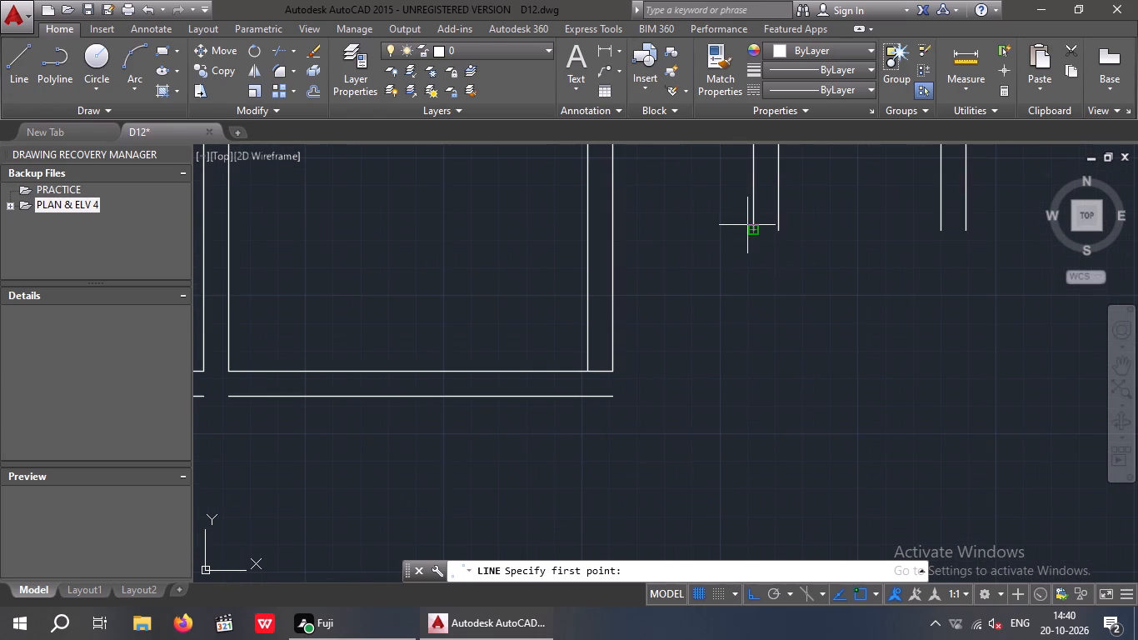
pyautogui.moveTo(753, 228); pyautogui.dragTo(713, 228)
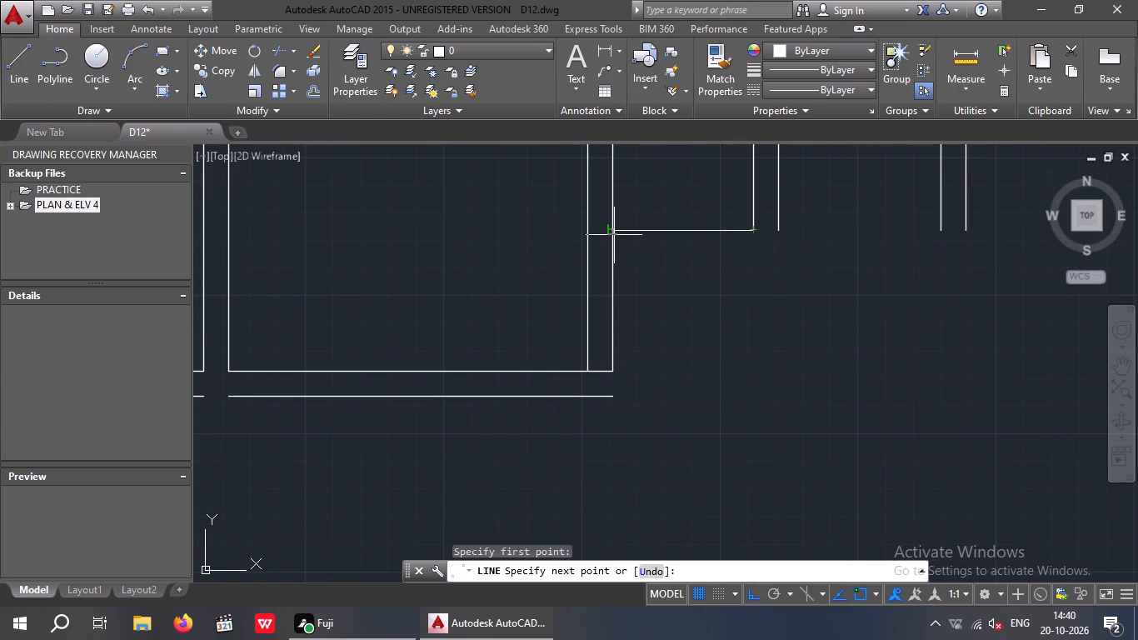
pyautogui.click(614, 235)
pyautogui.press('space')
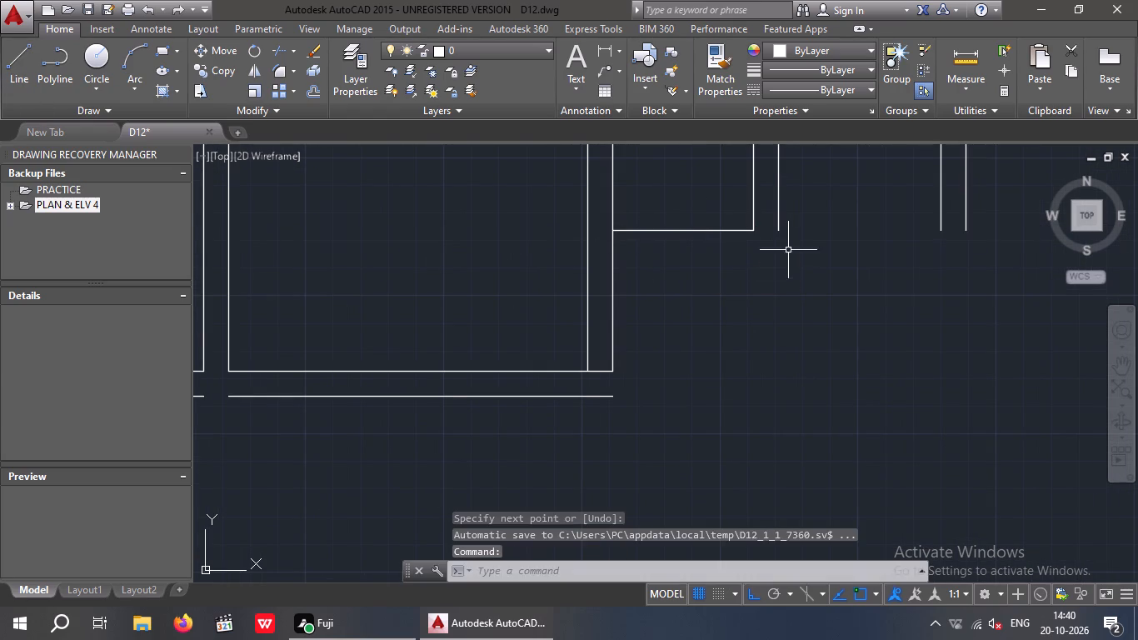
# Draw the fourth room's bottom line from the lower end of its left side to the lower end of its outer right wall line.
pyautogui.press('space')
pyautogui.click(776, 230)
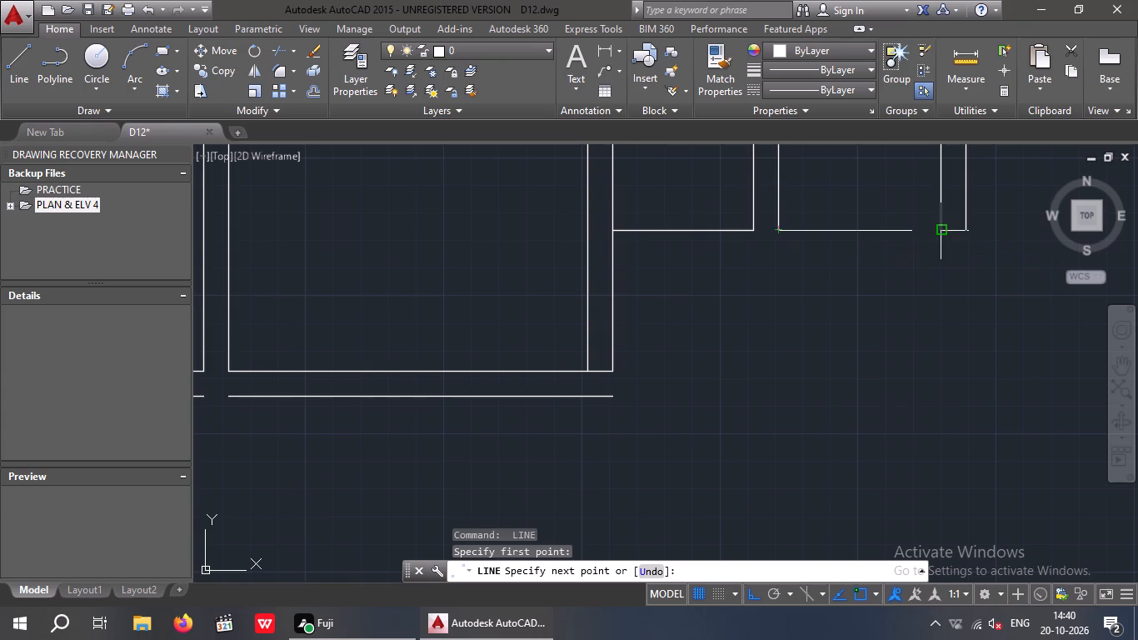
pyautogui.click(969, 231)
pyautogui.press('space')
# Offset the bottom lines of the third and fourth rooms 9" downward.
pyautogui.scroll(-3, 859, 269)
pyautogui.moveTo(861, 278); pyautogui.dragTo(785, 280, button='middle')
pyautogui.press('o')
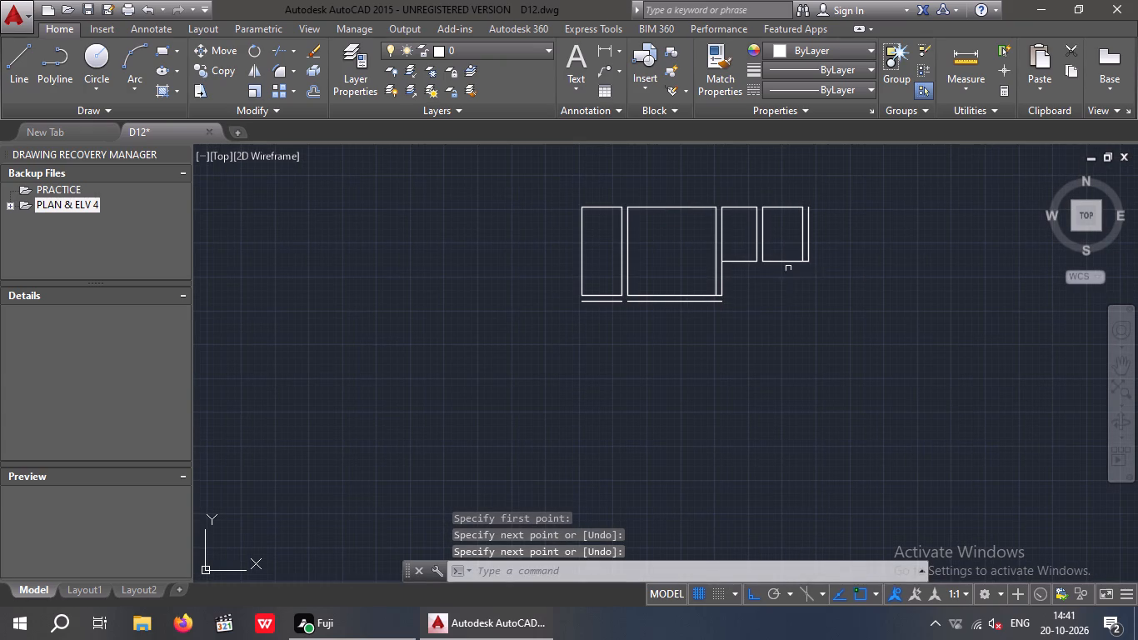
pyautogui.press('Return')
pyautogui.write('9"')
pyautogui.press('Return')
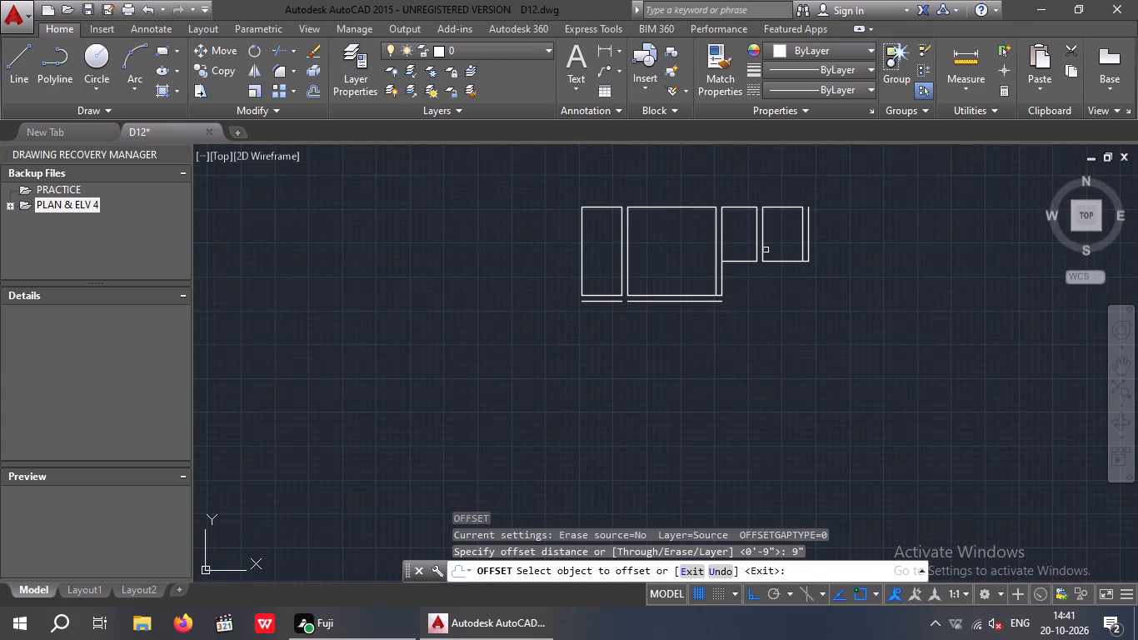
pyautogui.moveTo(738, 261); pyautogui.dragTo(744, 279)
pyautogui.click(747, 296)
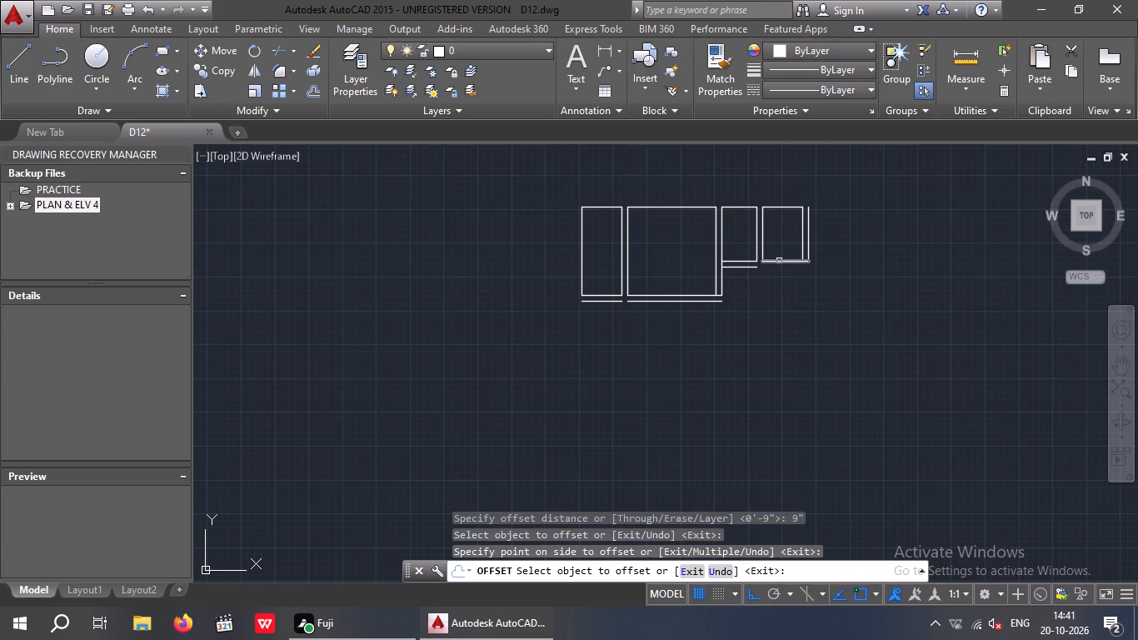
pyautogui.moveTo(779, 260); pyautogui.dragTo(781, 278)
pyautogui.click(782, 288)
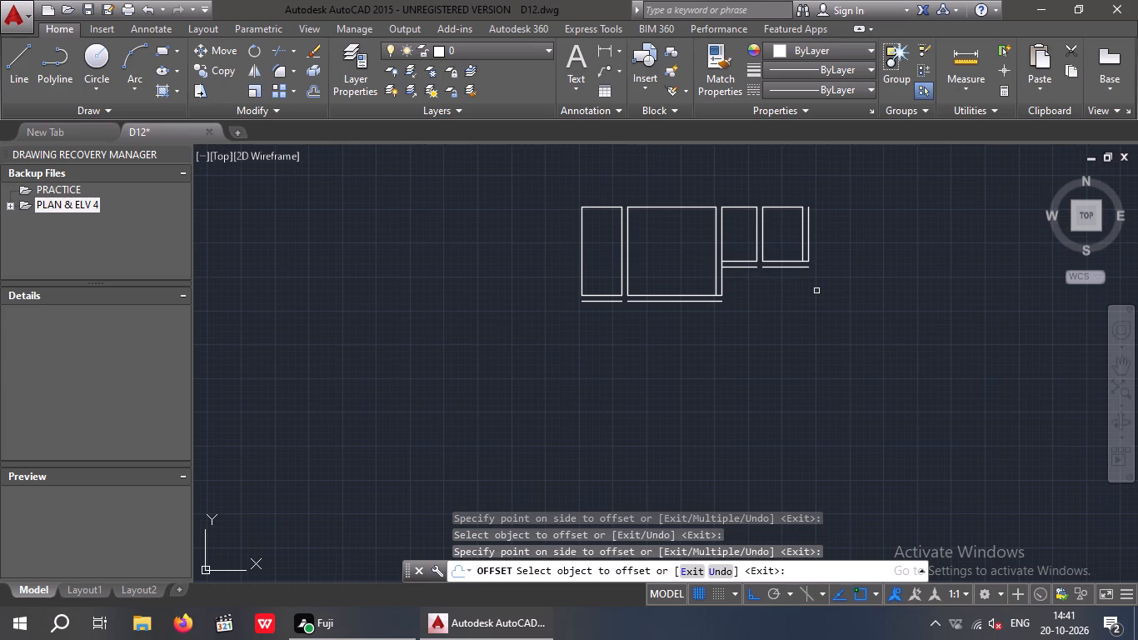
pyautogui.press('Escape')
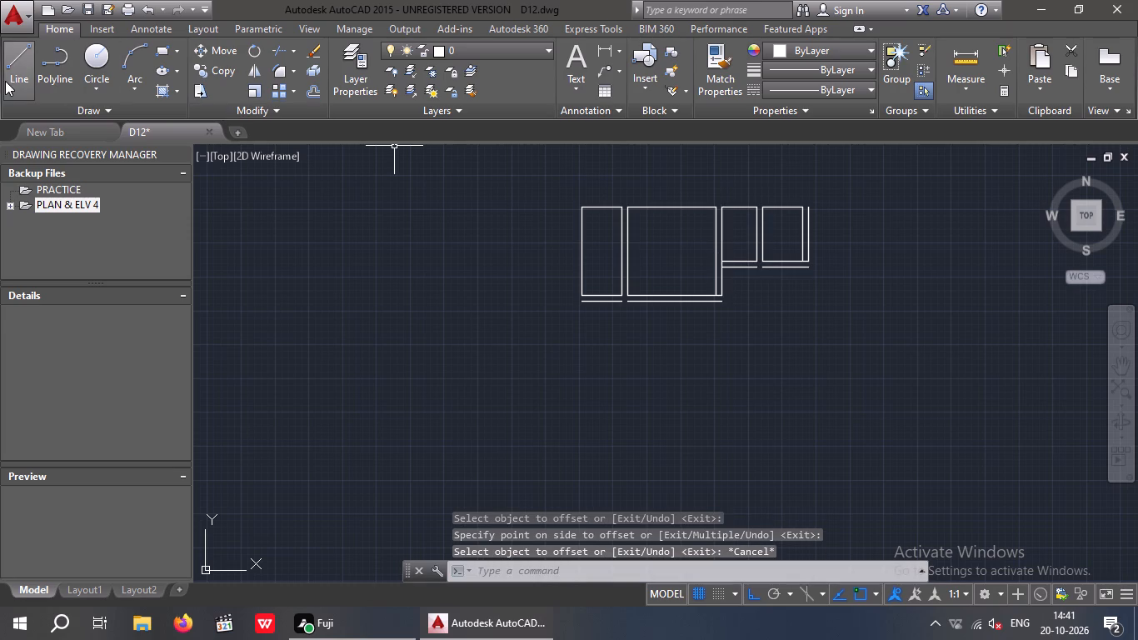
# Draw a vertical line about 31' downward from the fourth room's lower wall line, aligned with the room's inner right side.
pyautogui.click(7, 56)
pyautogui.scroll(2, 799, 282)
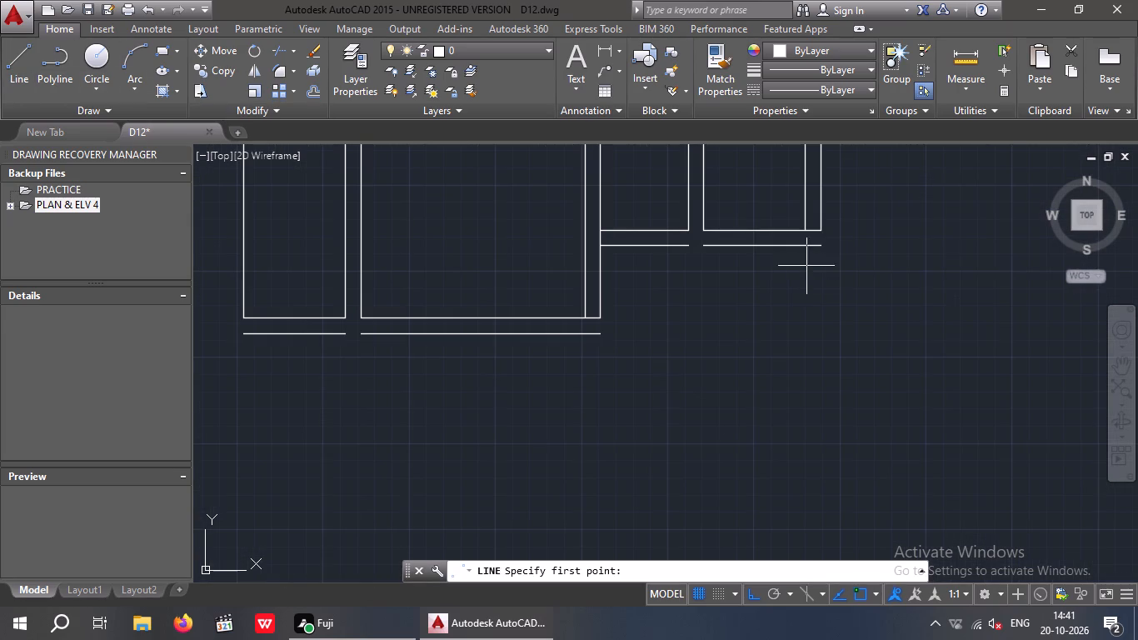
pyautogui.moveTo(805, 246); pyautogui.dragTo(806, 273)
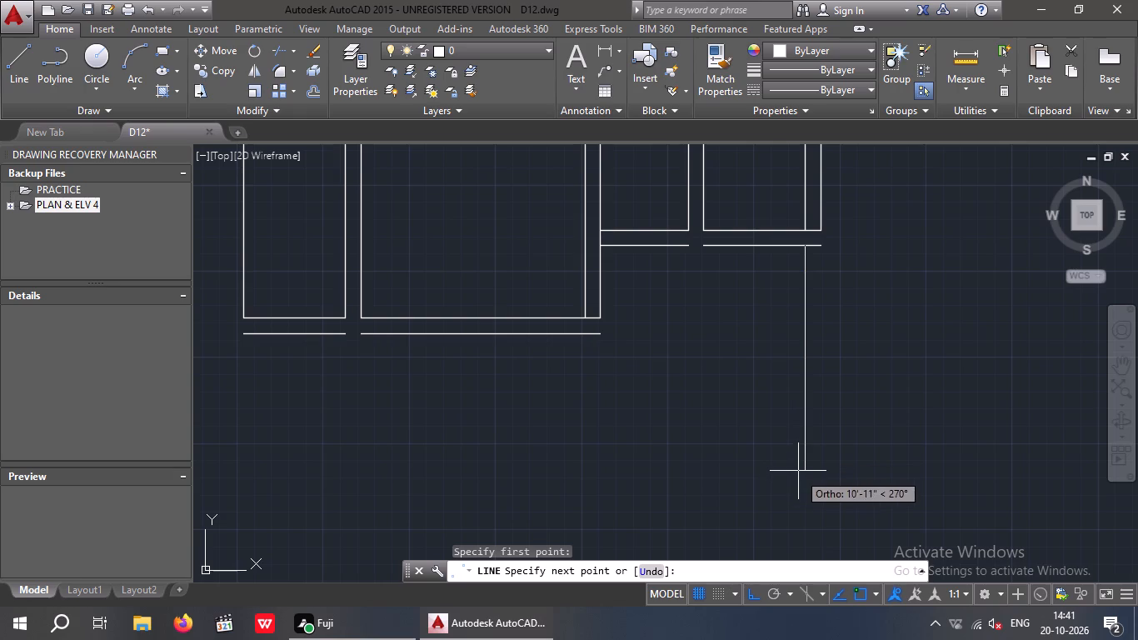
pyautogui.moveTo(799, 470); pyautogui.dragTo(805, 367, button='middle')
pyautogui.scroll(-3, 809, 346)
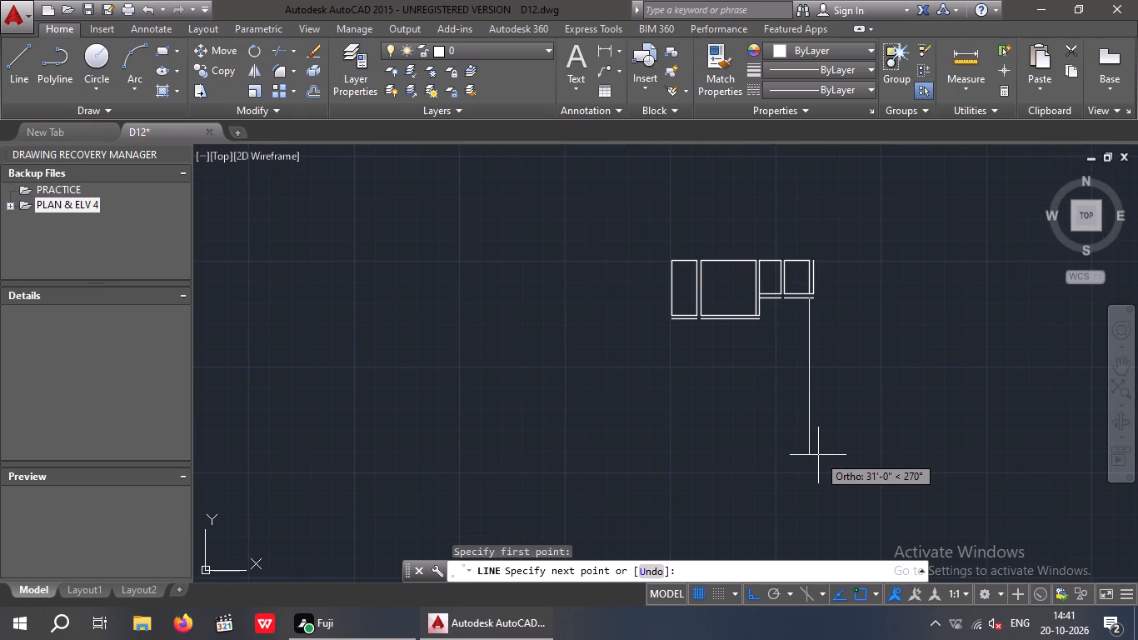
pyautogui.doubleClick(818, 455)
pyautogui.press('Escape')
pyautogui.press('Escape')
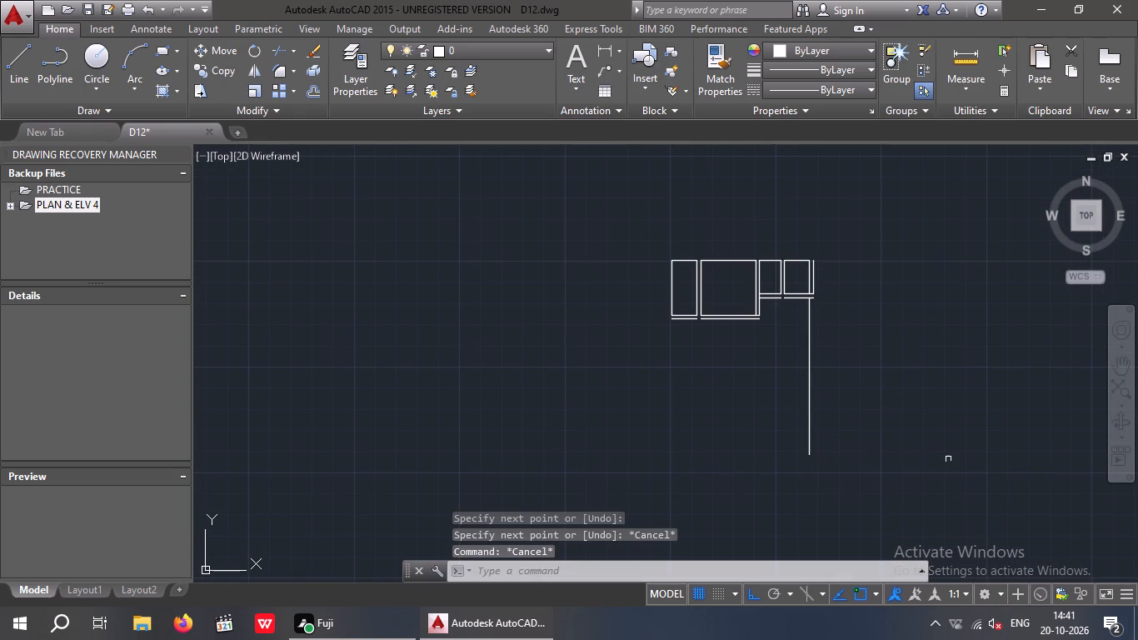
# Offset the long vertical line below the fourth room 9" to the right.
pyautogui.press('o')
pyautogui.press('Return')
pyautogui.write('9"')
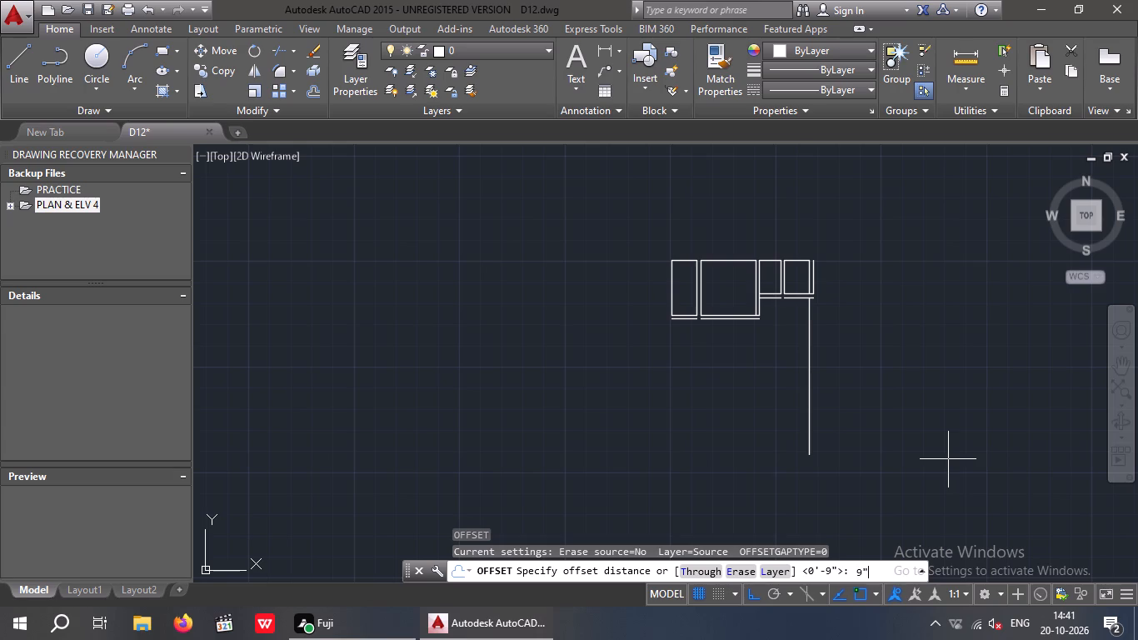
pyautogui.press('Return')
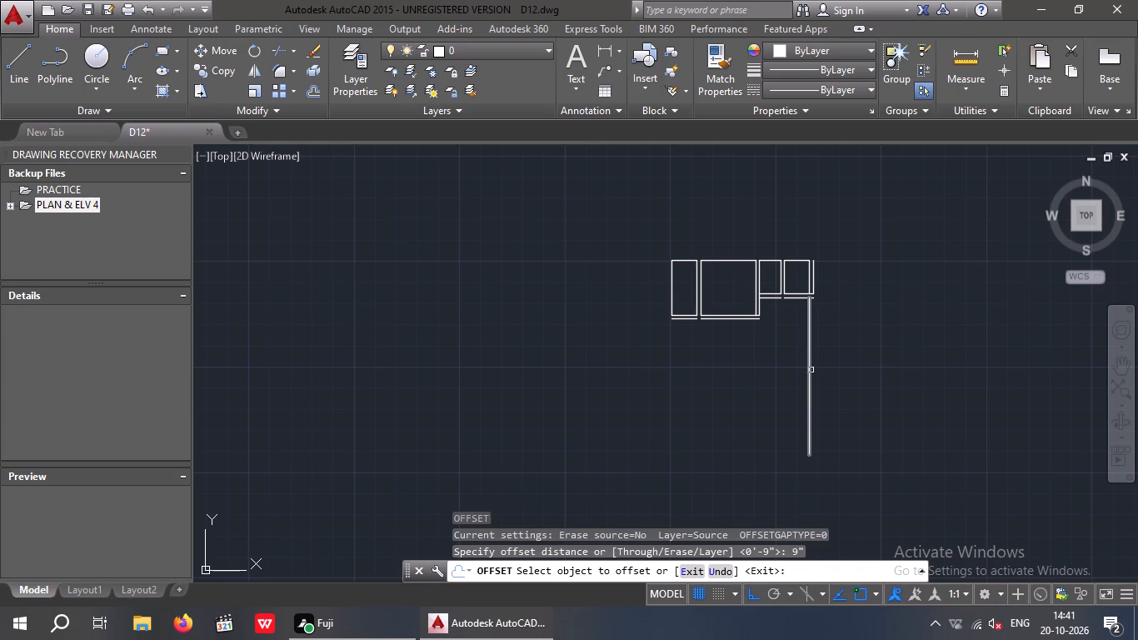
pyautogui.moveTo(809, 369); pyautogui.dragTo(826, 367)
pyautogui.click(832, 367)
pyautogui.scroll(2, 819, 315)
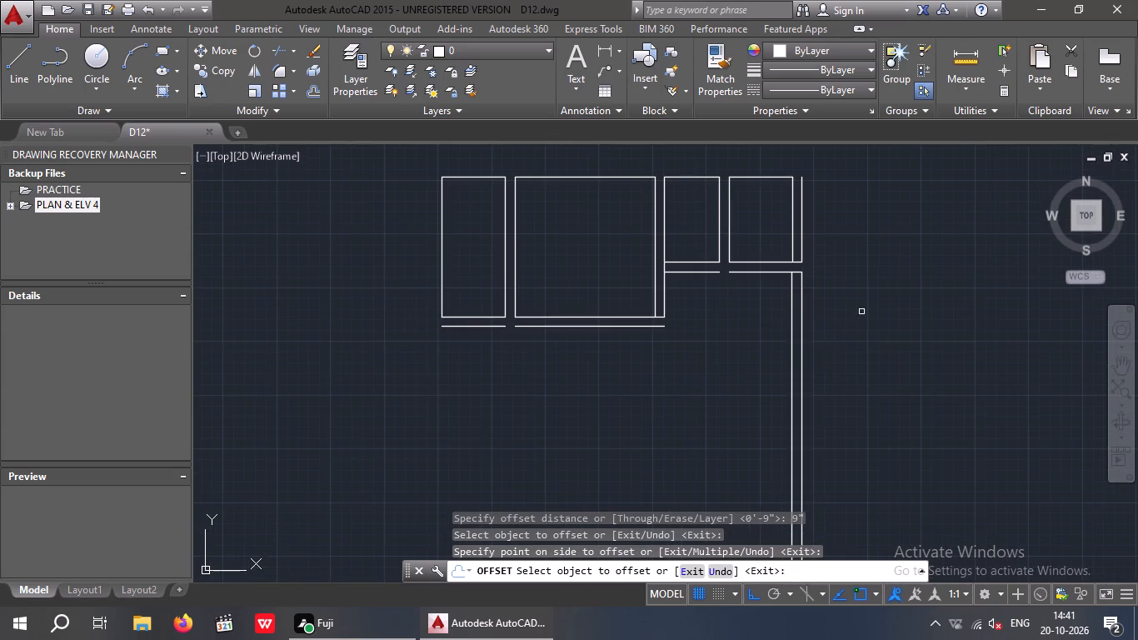
pyautogui.moveTo(862, 312); pyautogui.dragTo(822, 371, button='middle')
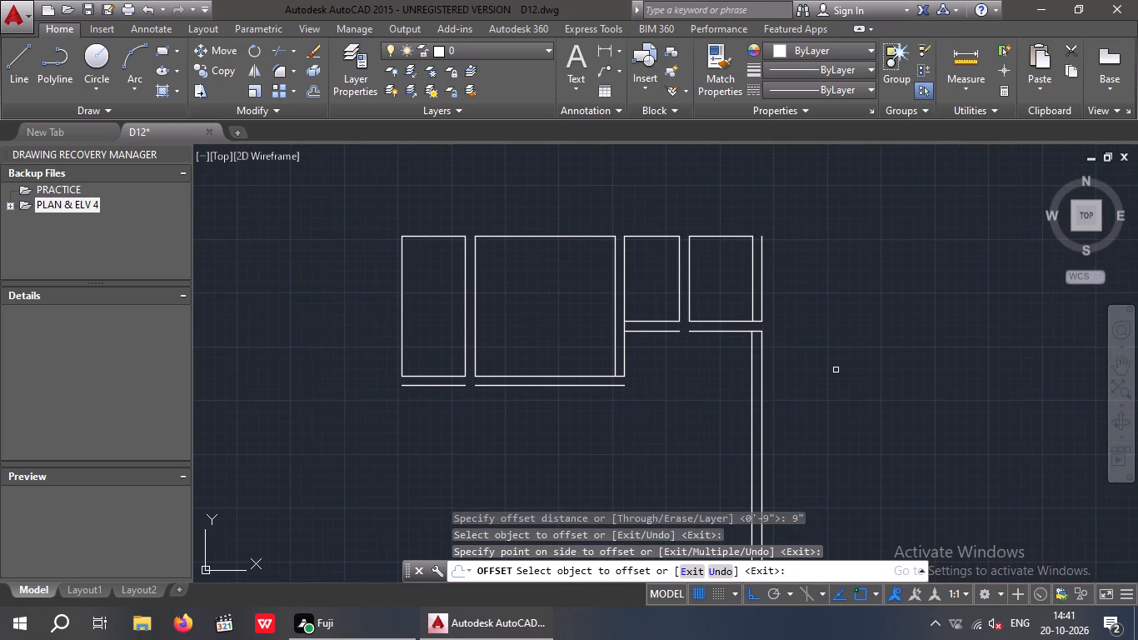
pyautogui.press('Escape')
pyautogui.press('Escape')
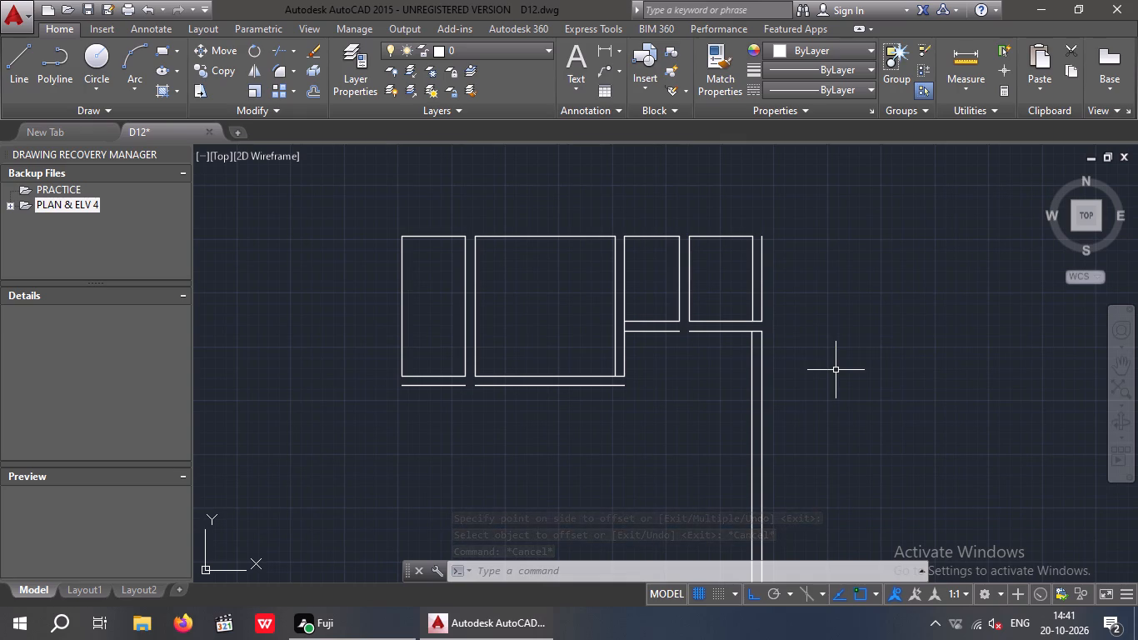
# Offset the long wall's right line and the fourth room's outer right line 10'10" to the right.
pyautogui.press('o')
pyautogui.press('Return')
pyautogui.write('10\'10"')
pyautogui.press('Return')
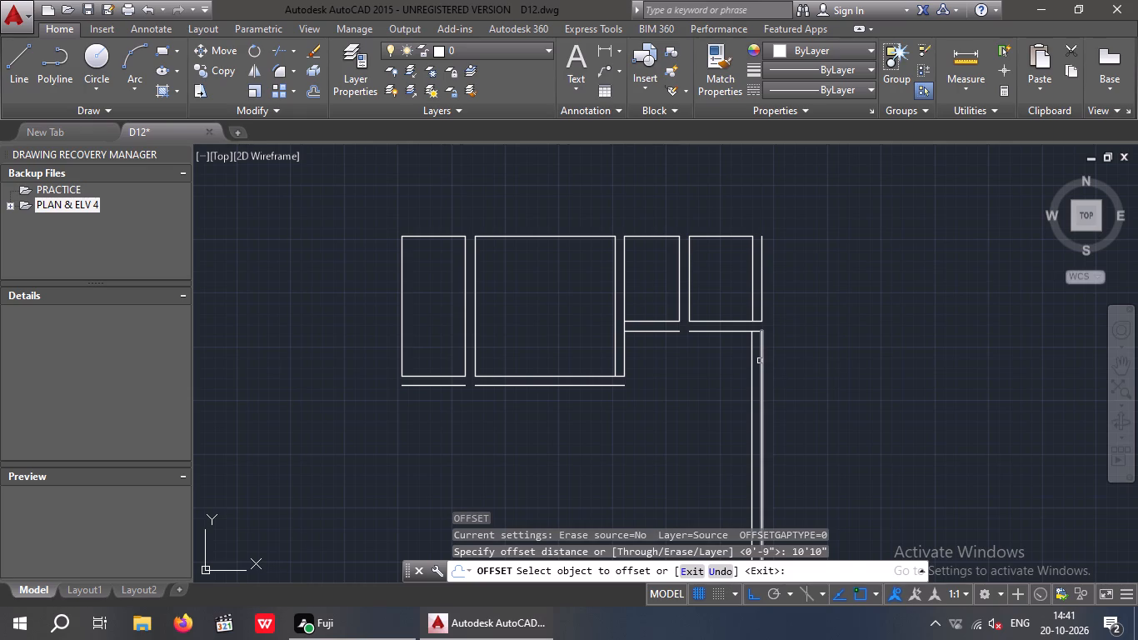
pyautogui.moveTo(760, 361); pyautogui.dragTo(806, 361)
pyautogui.click(866, 352)
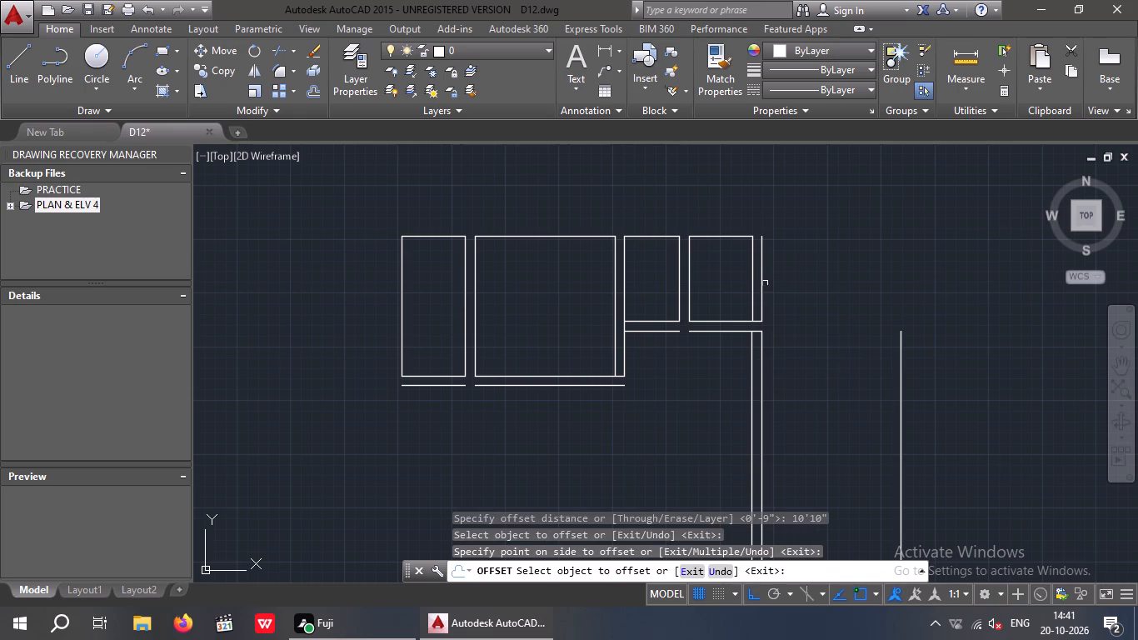
pyautogui.moveTo(762, 283); pyautogui.dragTo(781, 285)
pyautogui.click(865, 264)
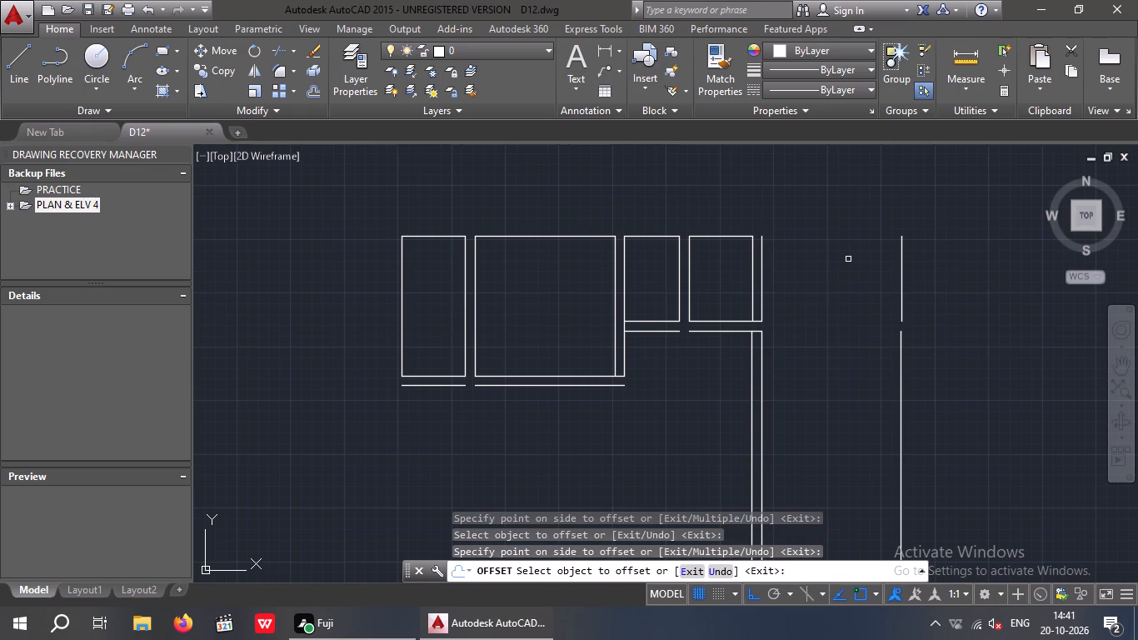
pyautogui.press('Escape')
pyautogui.press('Escape')
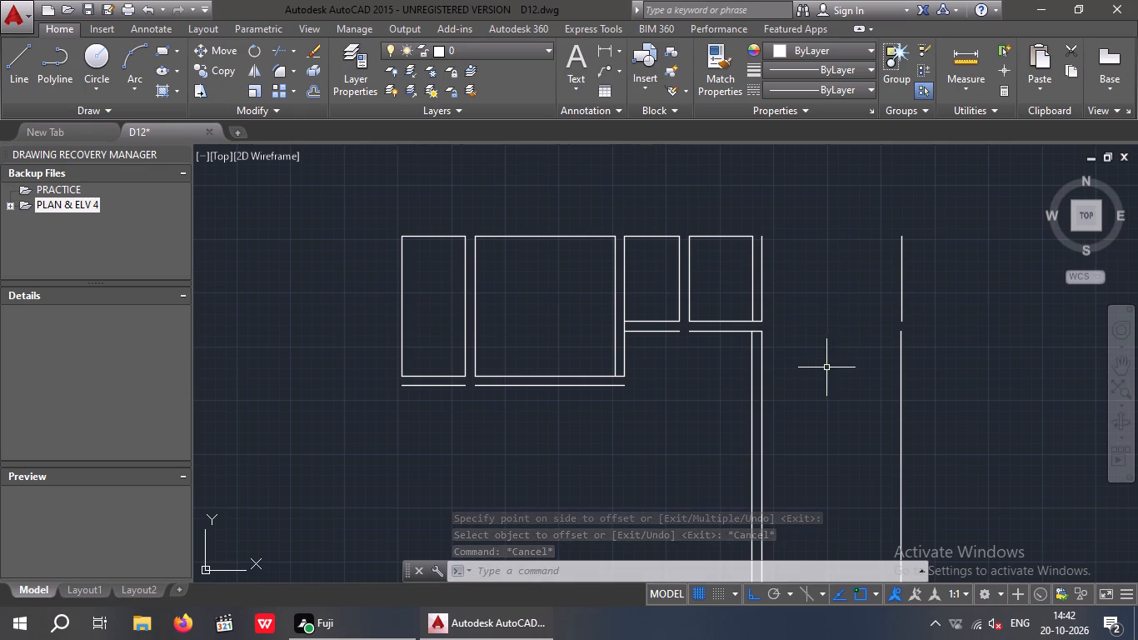
# Offset the two far-right vertical lines, upper and lower, 9" to the right.
pyautogui.press('Escape')
pyautogui.press('Escape')
pyautogui.press('o')
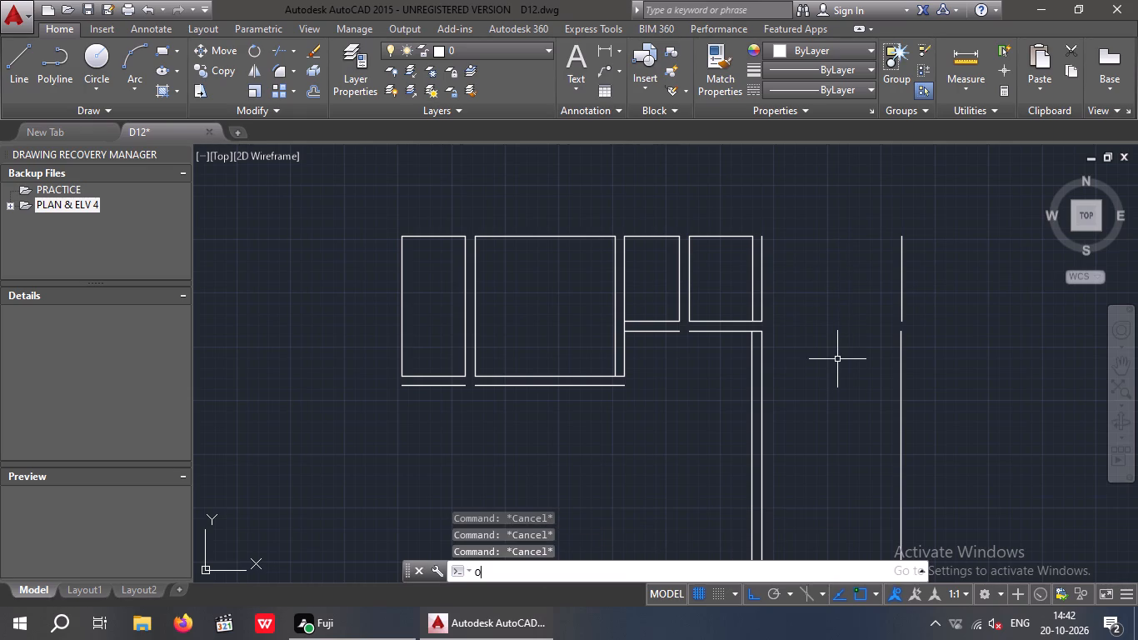
pyautogui.press('Return')
pyautogui.write('9"')
pyautogui.press('Return')
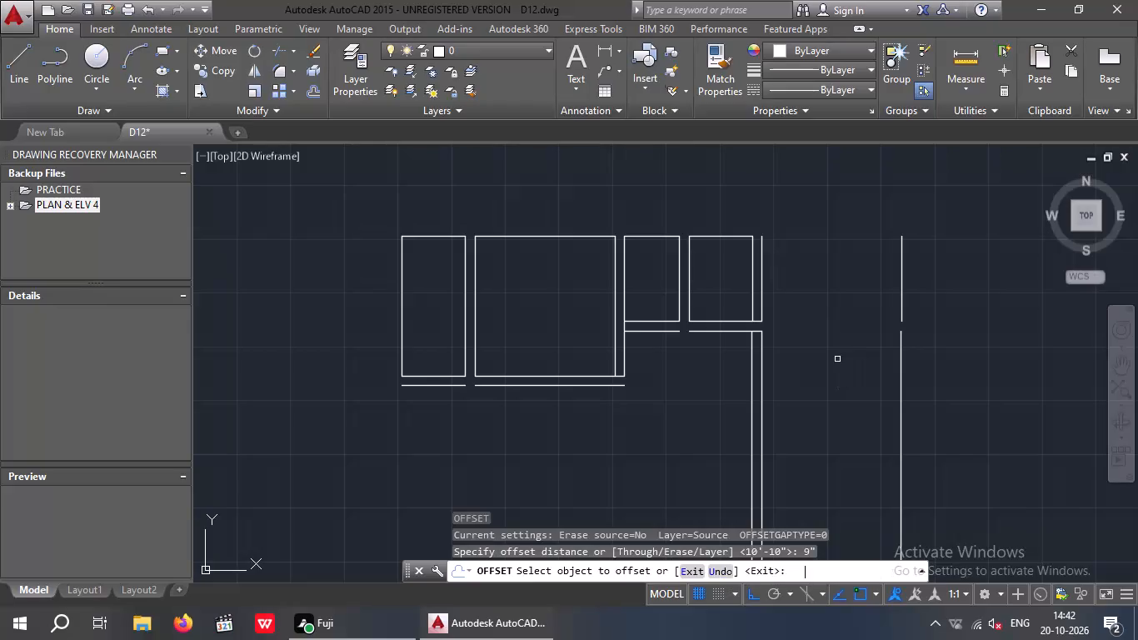
pyautogui.moveTo(903, 280); pyautogui.dragTo(960, 280)
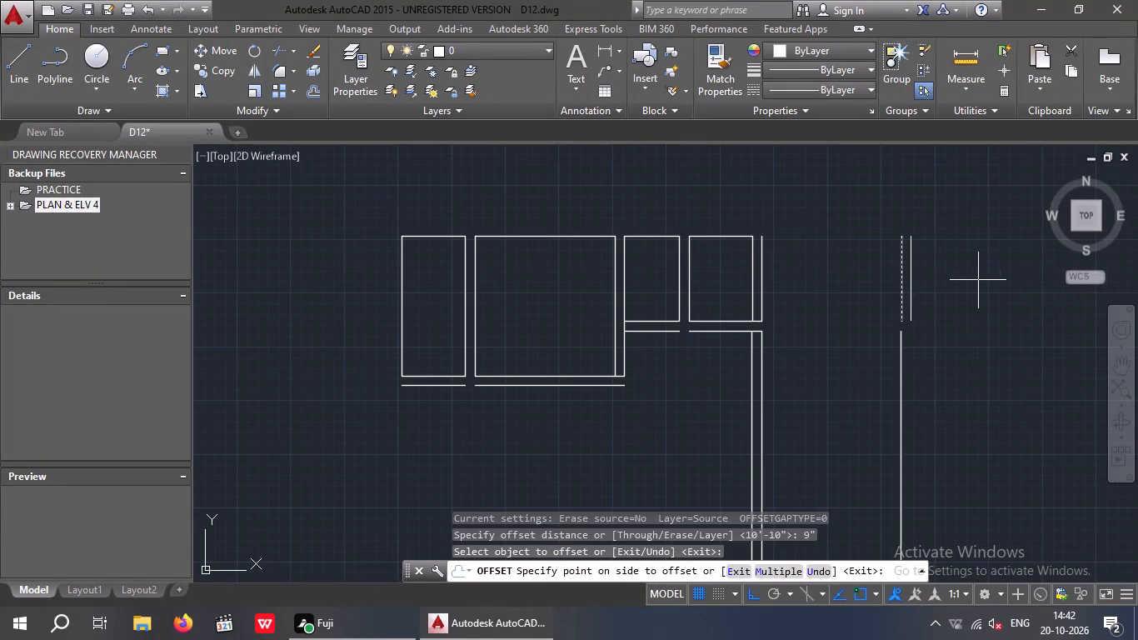
pyautogui.click(979, 280)
pyautogui.moveTo(979, 280); pyautogui.dragTo(961, 289)
pyautogui.moveTo(901, 367); pyautogui.dragTo(934, 368)
pyautogui.click(949, 368)
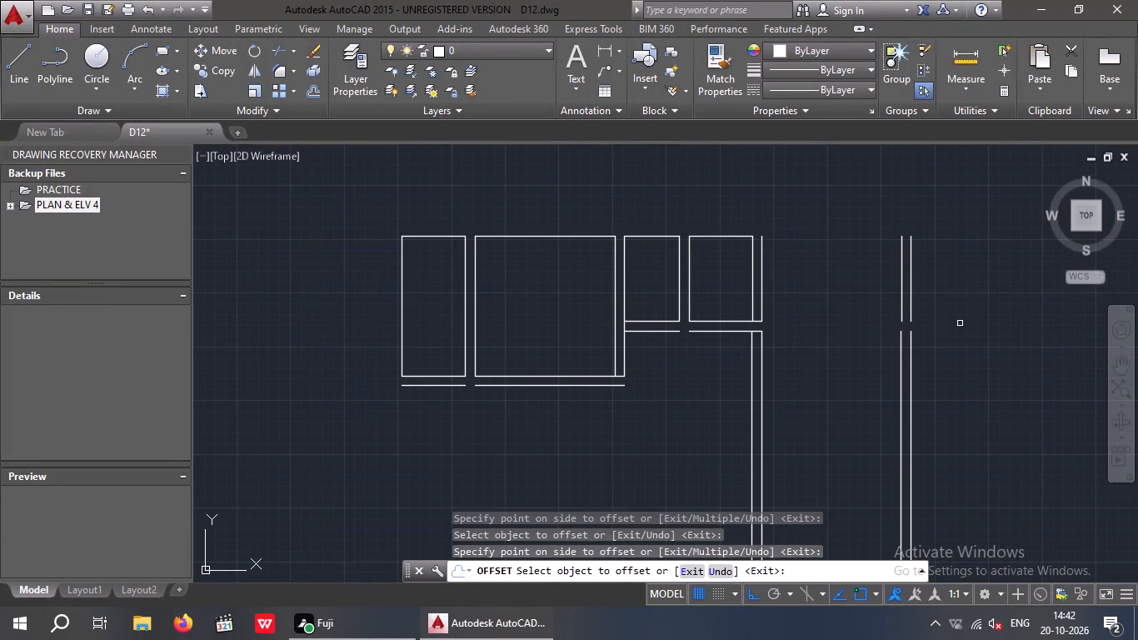
pyautogui.moveTo(959, 322); pyautogui.dragTo(868, 273, button='middle')
pyautogui.scroll(-1, 872, 279)
pyautogui.moveTo(875, 281); pyautogui.dragTo(866, 332, button='middle')
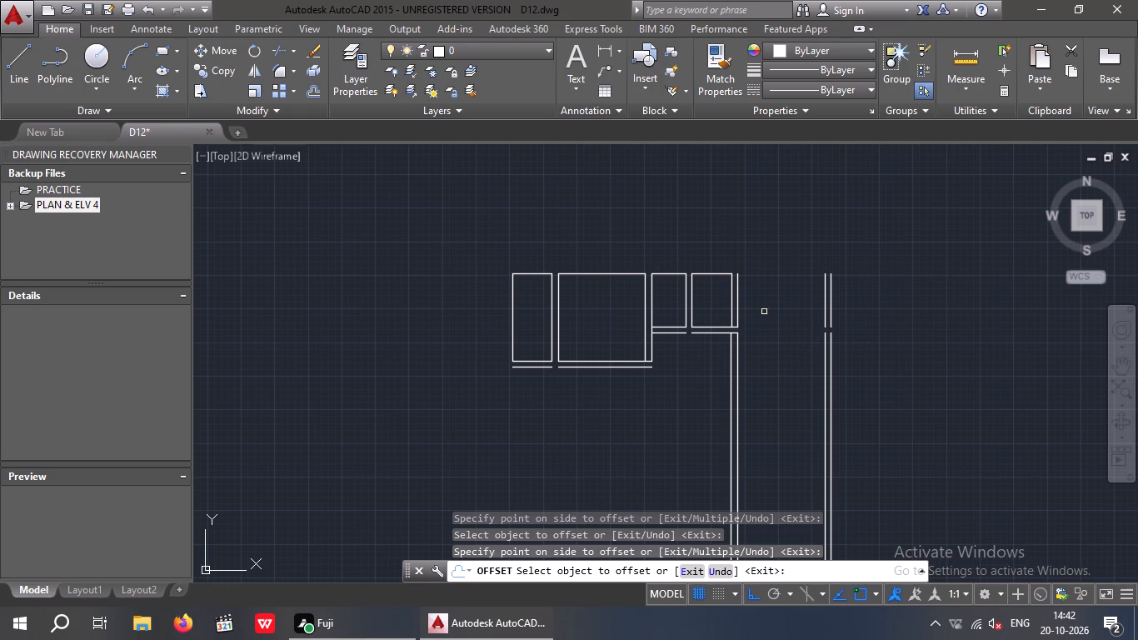
pyautogui.press('Escape')
pyautogui.press('Escape')
pyautogui.press('Escape')
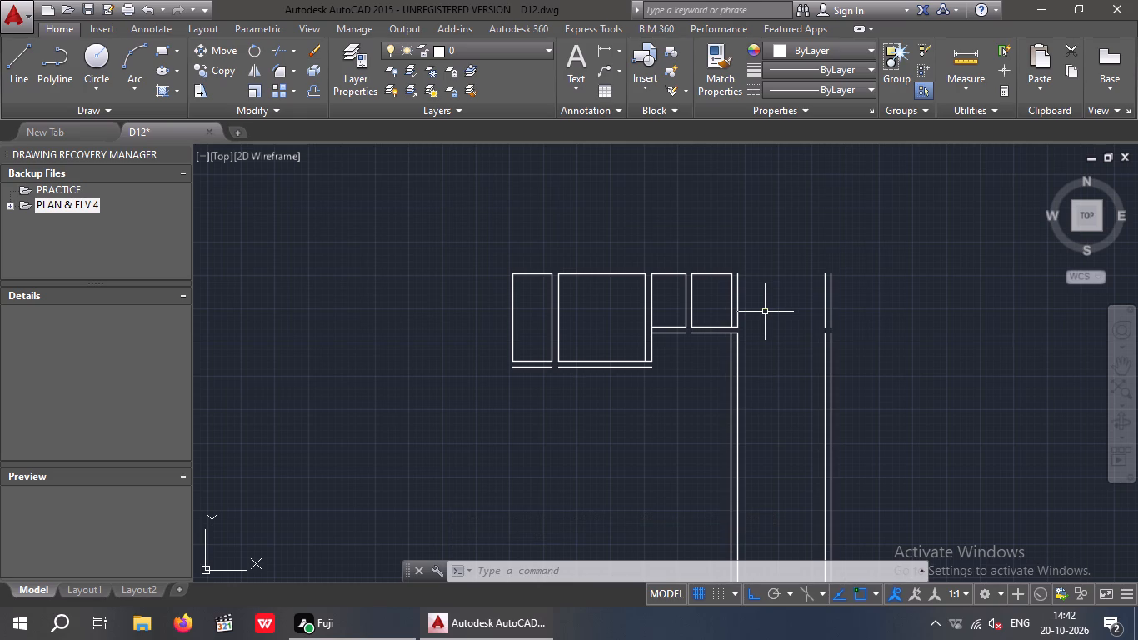
# Draw a line 2' down from the fourth room's lower wall line, continuing horizontally to the far-right wall's outer line.
pyautogui.scroll(-1, 766, 343)
pyautogui.moveTo(753, 307); pyautogui.dragTo(716, 191, button='middle')
pyautogui.moveTo(743, 212); pyautogui.dragTo(726, 268, button='middle')
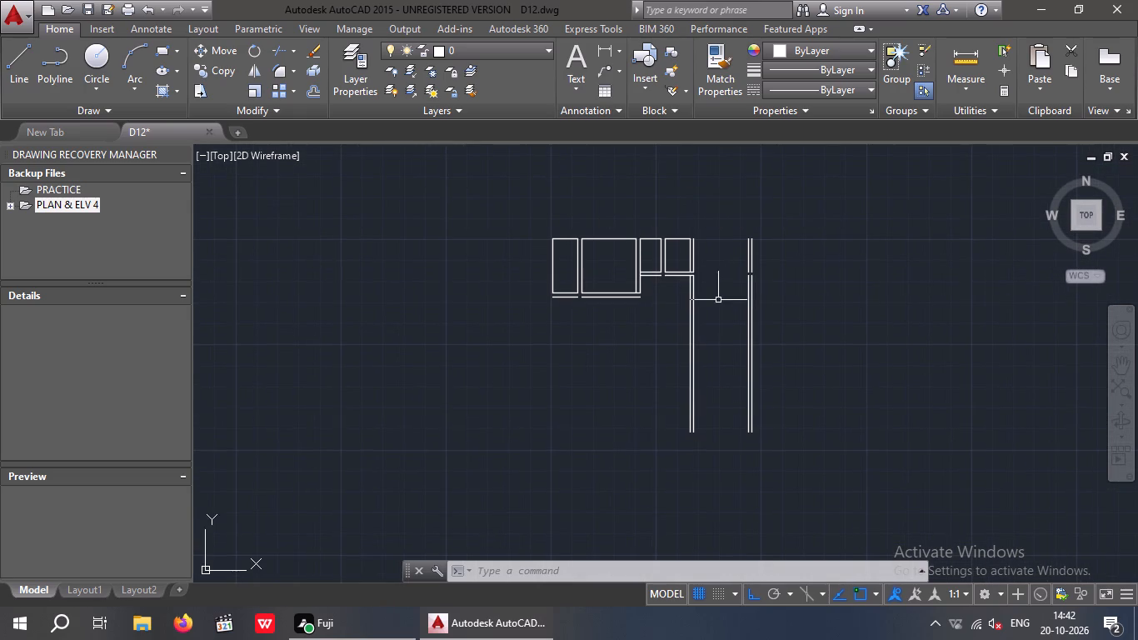
pyautogui.scroll(2, 733, 295)
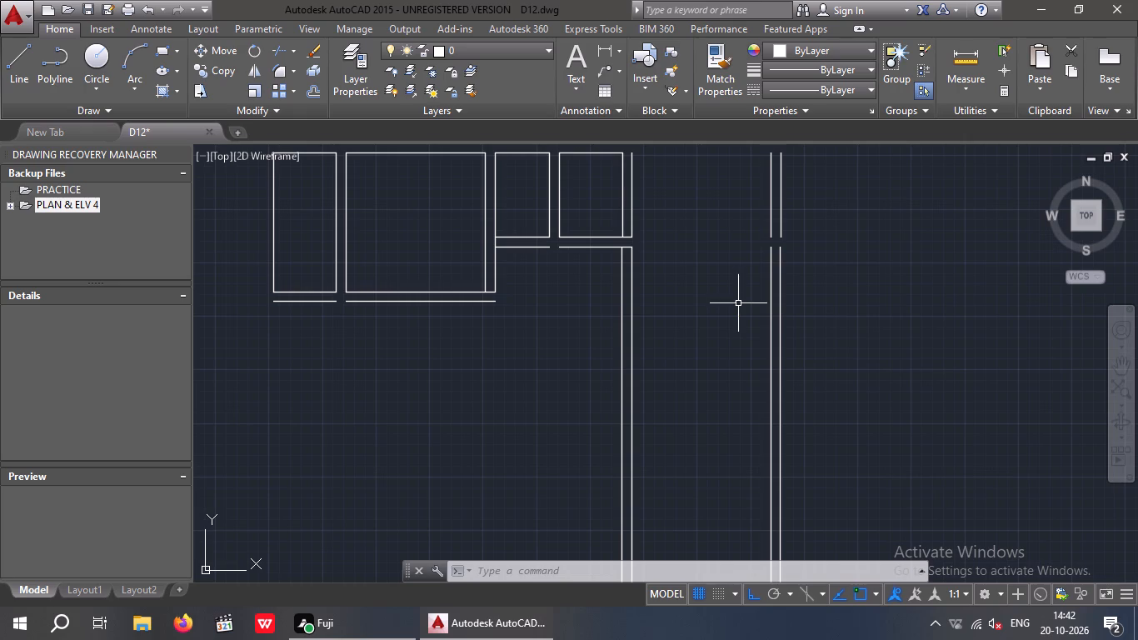
pyautogui.moveTo(723, 345); pyautogui.dragTo(716, 364, button='middle')
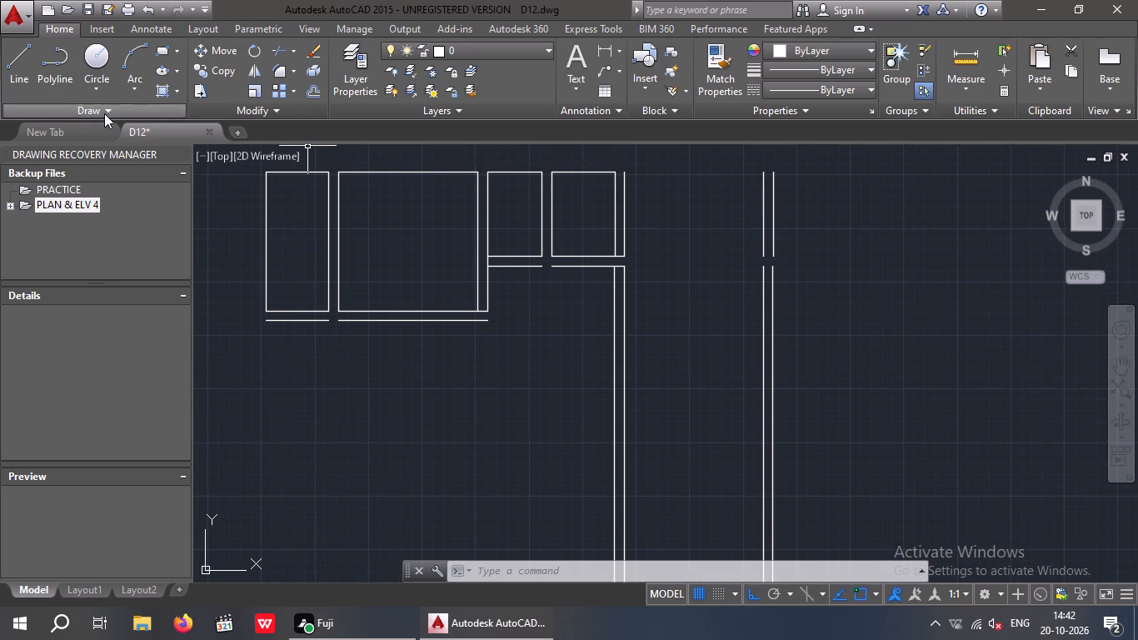
pyautogui.click(10, 62)
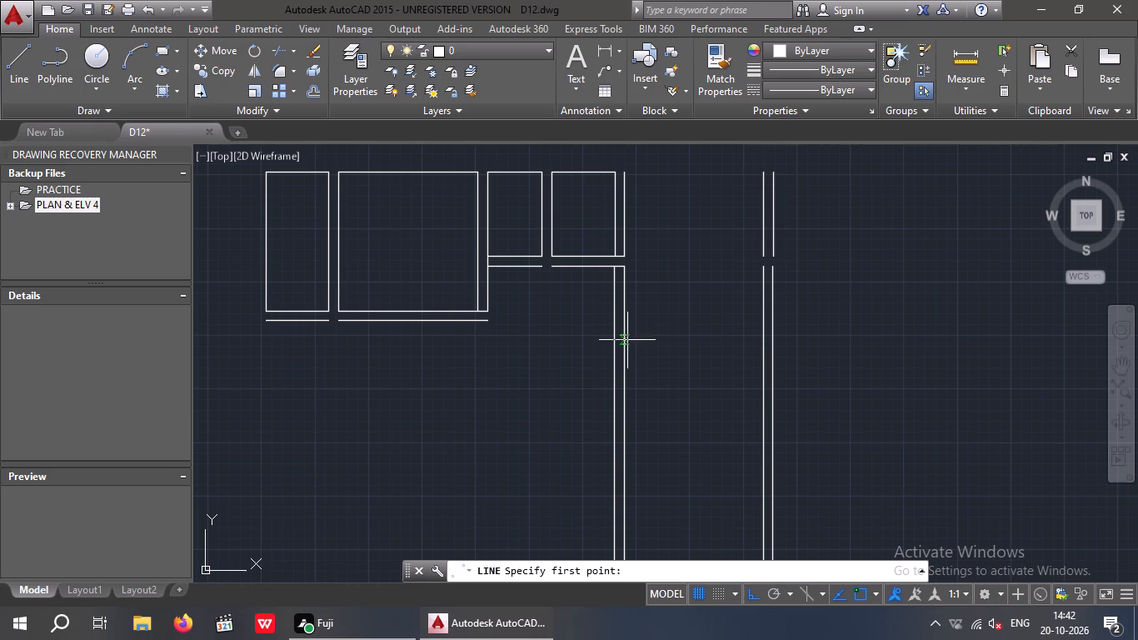
pyautogui.scroll(1, 629, 308)
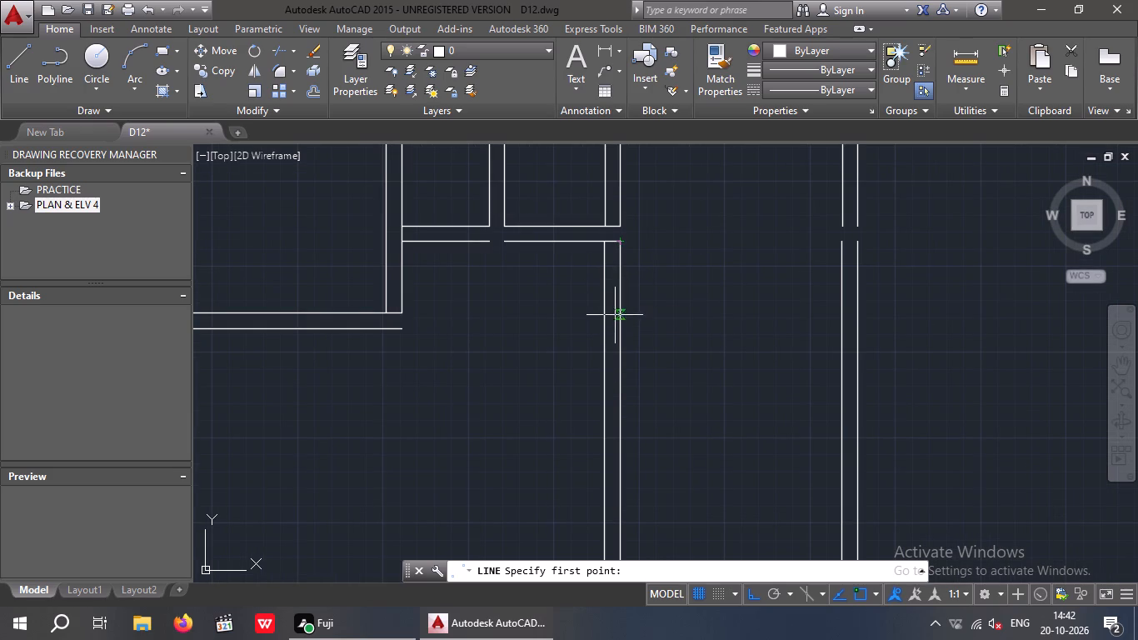
pyautogui.moveTo(587, 242); pyautogui.dragTo(574, 288)
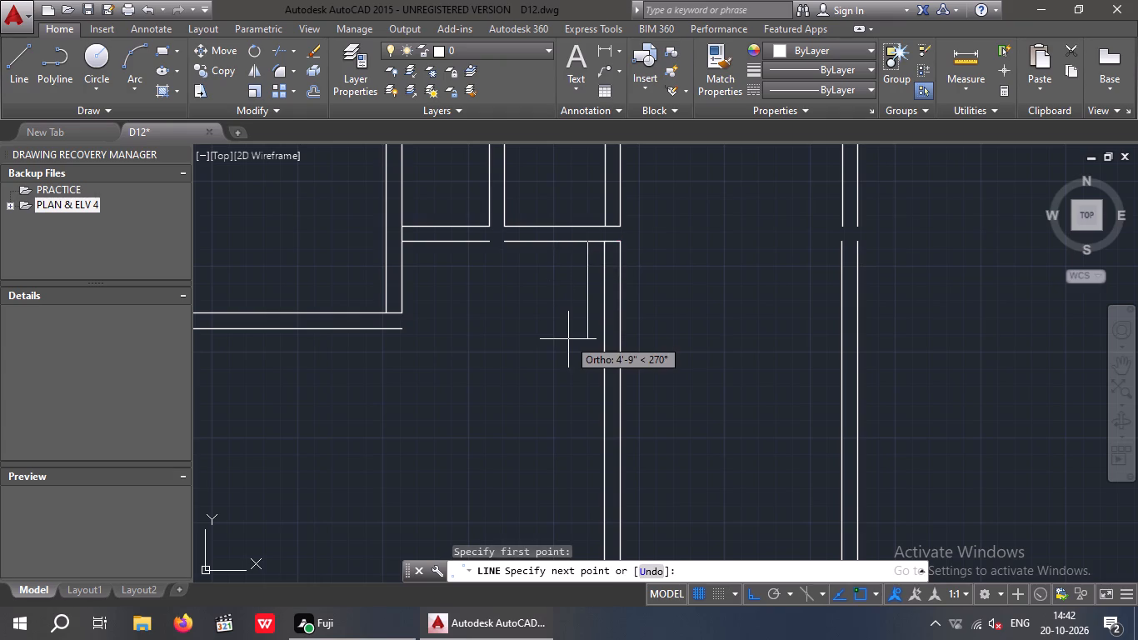
pyautogui.write("2'")
pyautogui.press('Return')
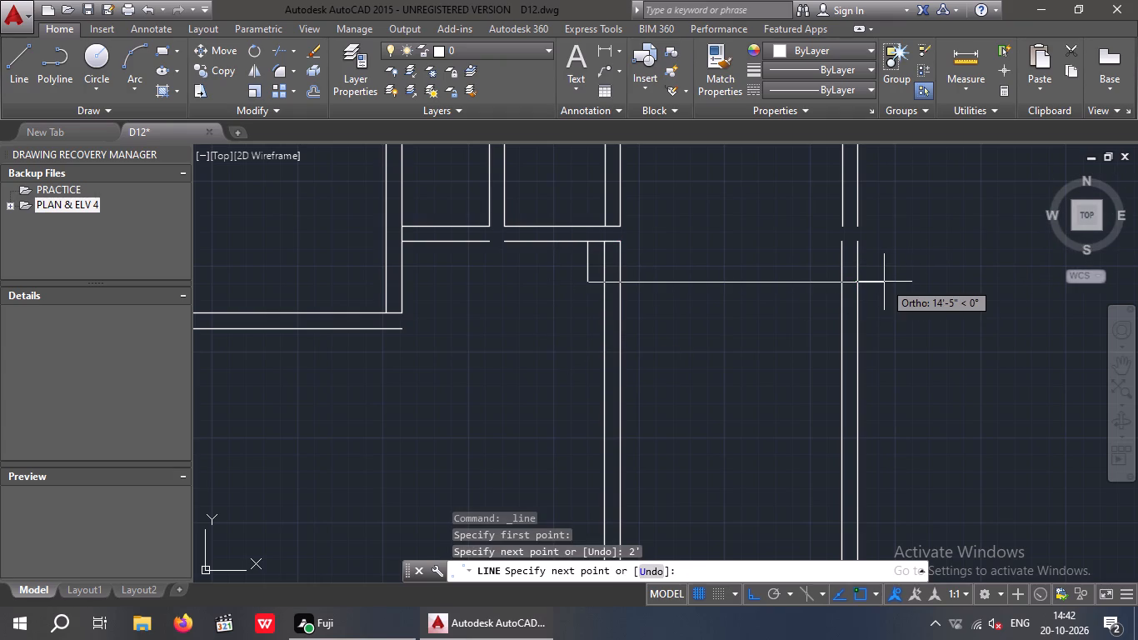
pyautogui.click(861, 280)
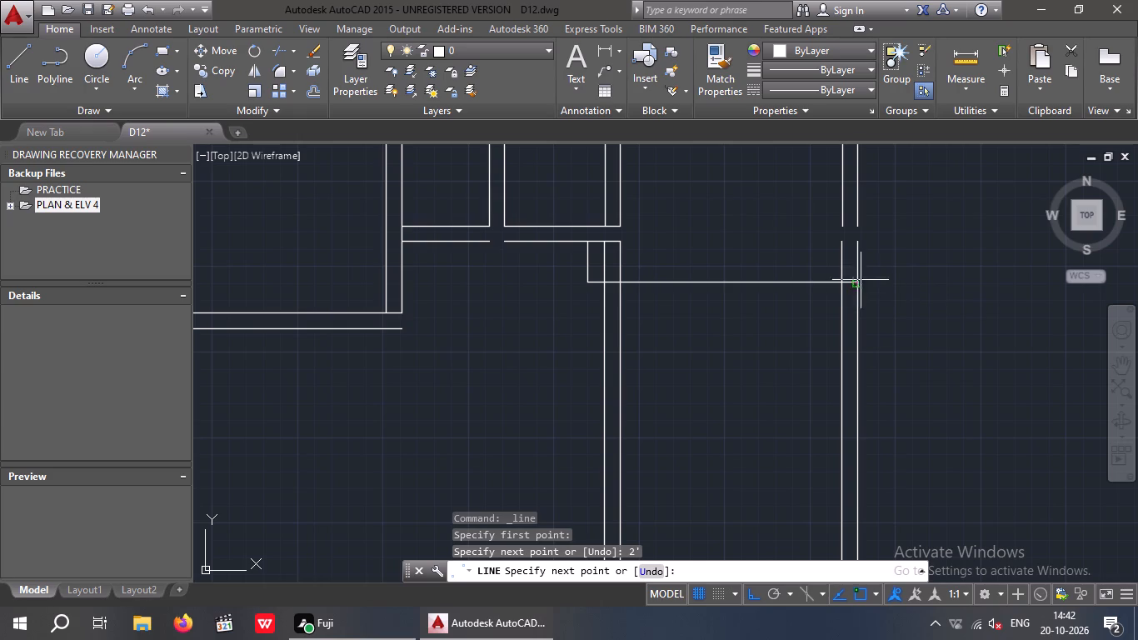
pyautogui.press('Escape')
pyautogui.press('Escape')
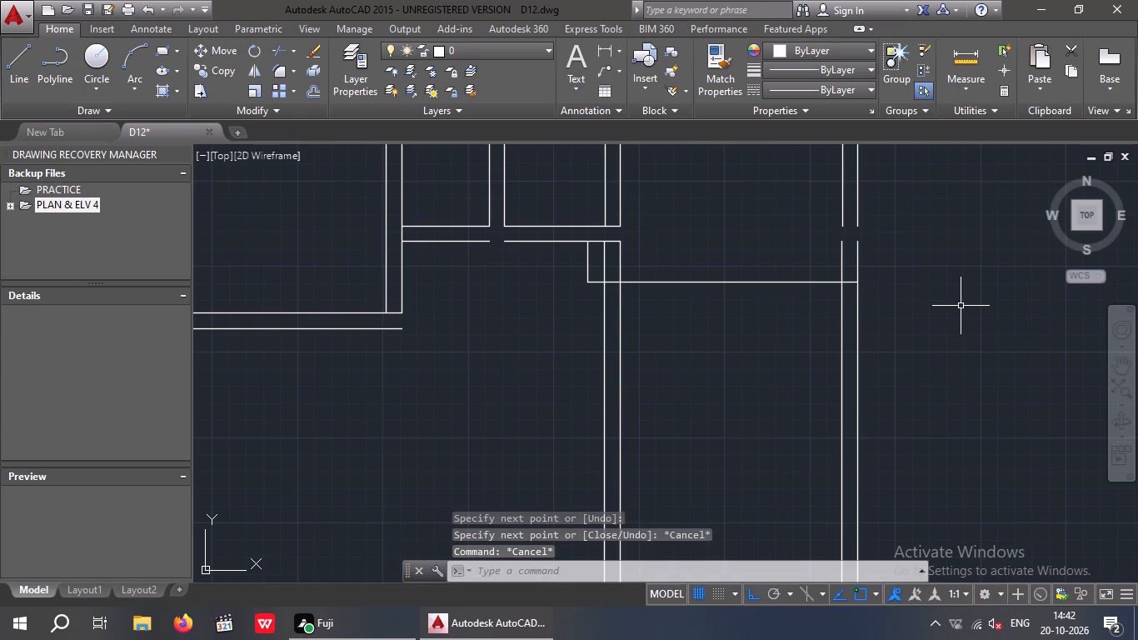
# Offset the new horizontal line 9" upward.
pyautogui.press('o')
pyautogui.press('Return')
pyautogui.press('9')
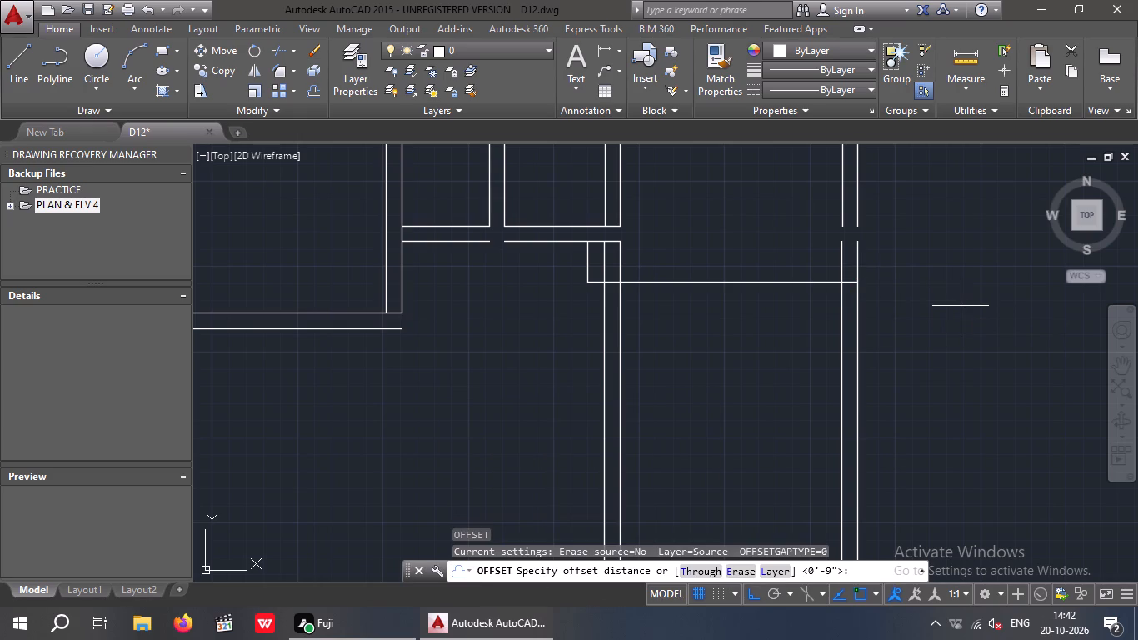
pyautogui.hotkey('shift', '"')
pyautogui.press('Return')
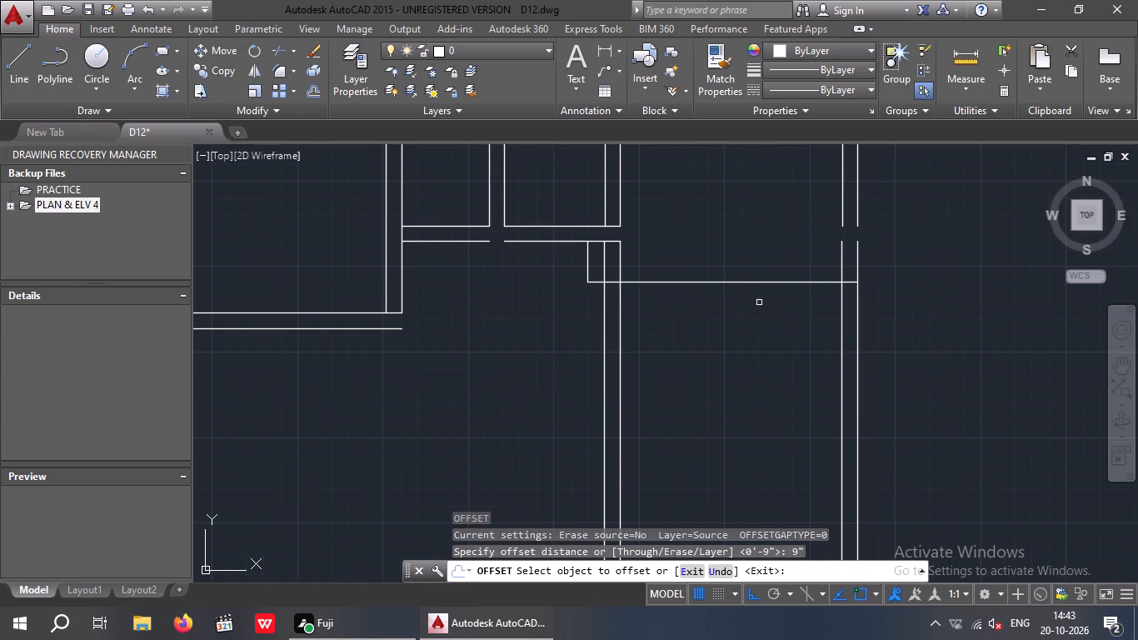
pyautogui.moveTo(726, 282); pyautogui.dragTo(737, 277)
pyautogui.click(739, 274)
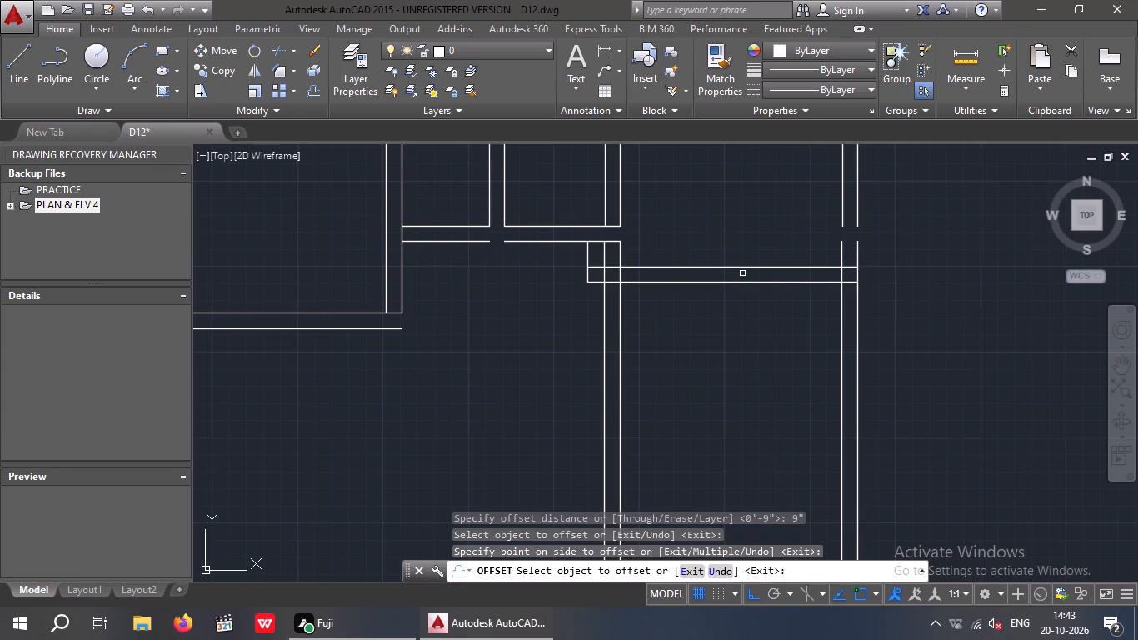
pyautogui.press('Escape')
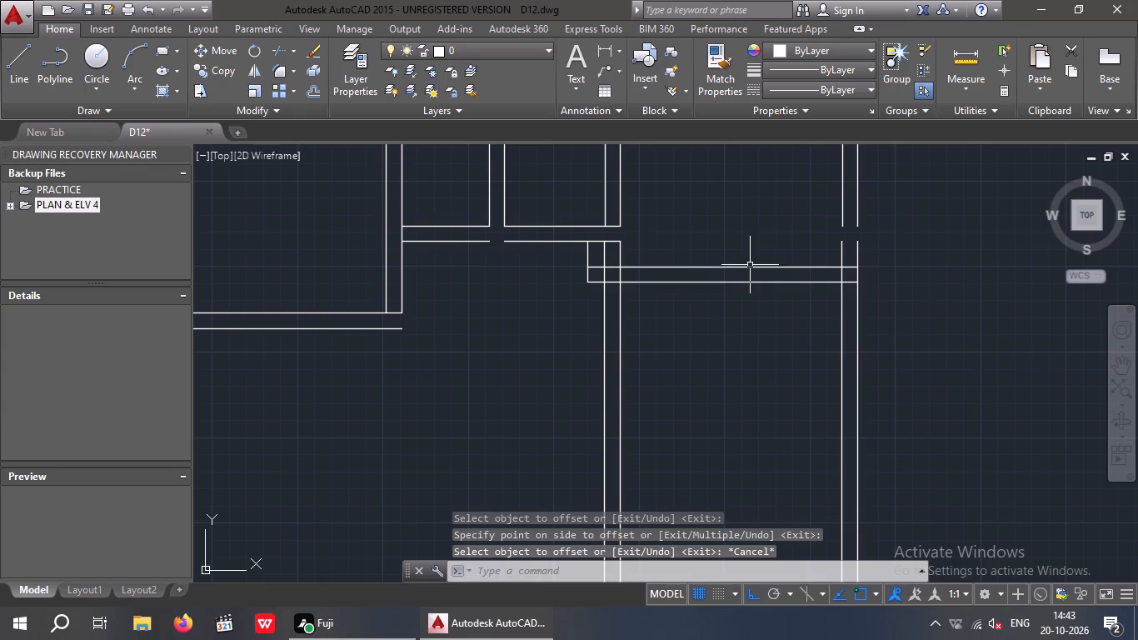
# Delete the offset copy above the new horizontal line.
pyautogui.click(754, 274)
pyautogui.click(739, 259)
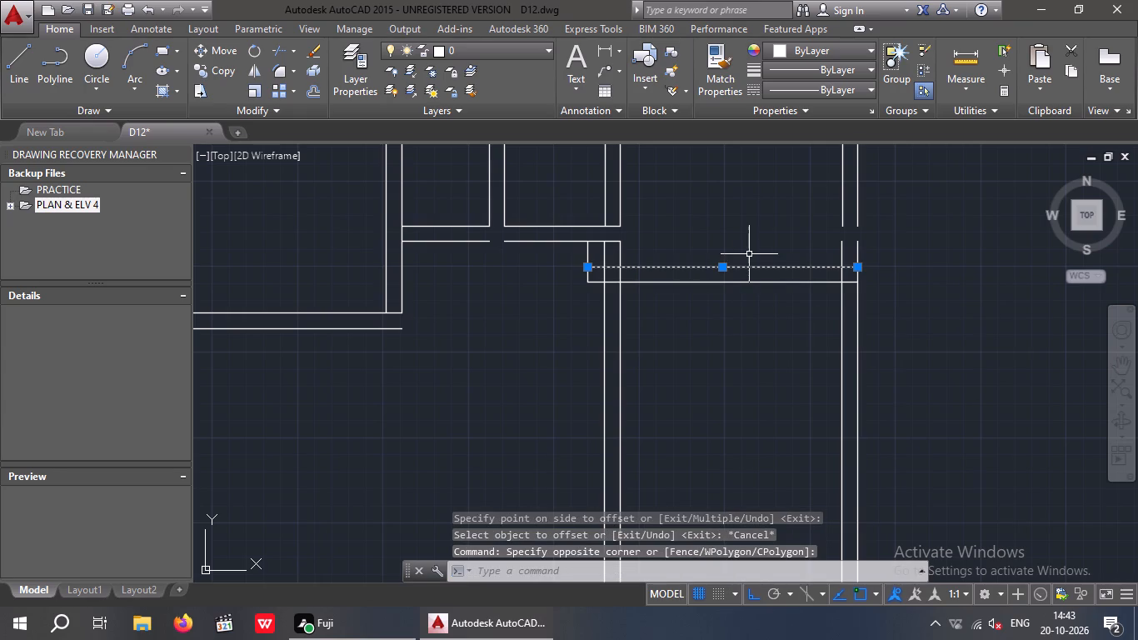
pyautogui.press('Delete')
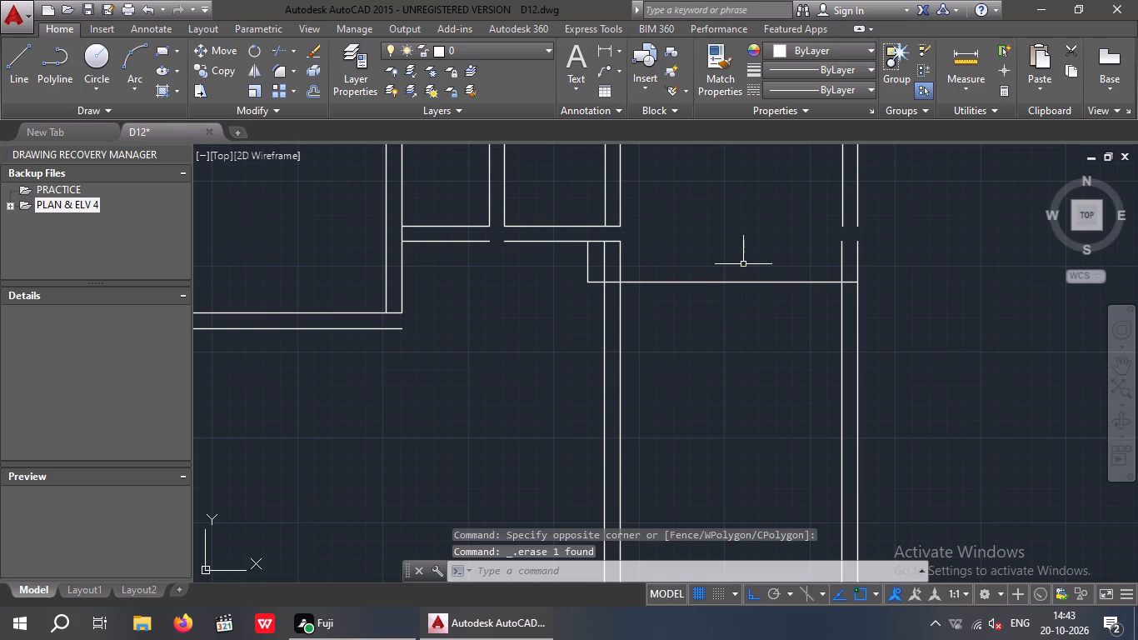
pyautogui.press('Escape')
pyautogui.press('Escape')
# Offset the new horizontal line 9" downward to form the fifth room's lower wall.
pyautogui.press('o')
pyautogui.press('Return')
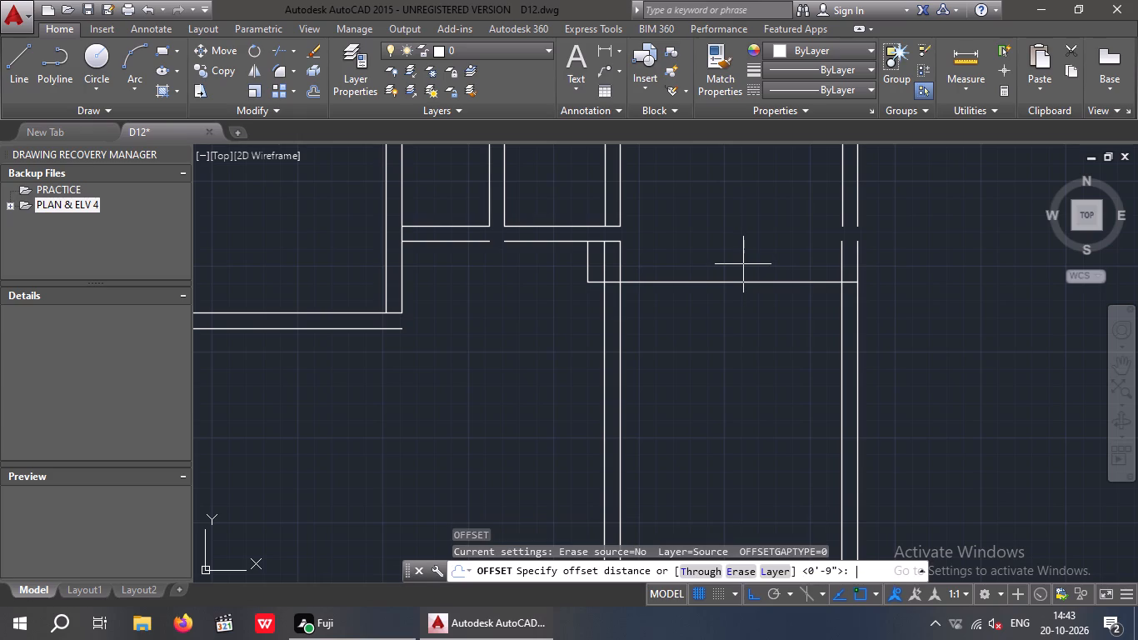
pyautogui.write('9"')
pyautogui.press('Return')
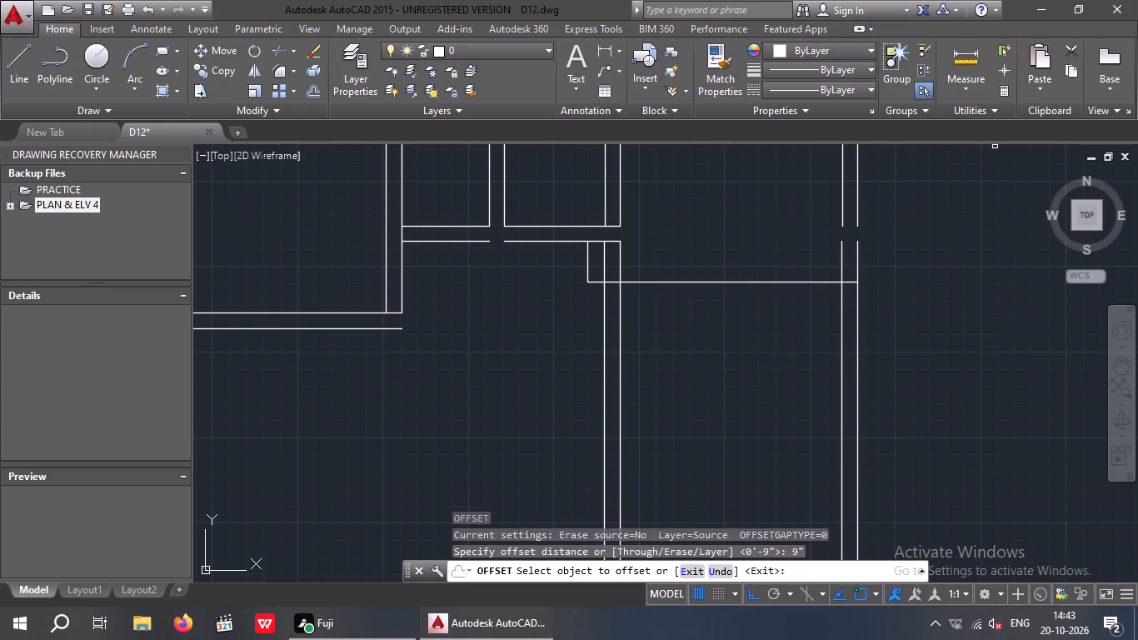
pyautogui.moveTo(704, 282); pyautogui.dragTo(704, 295)
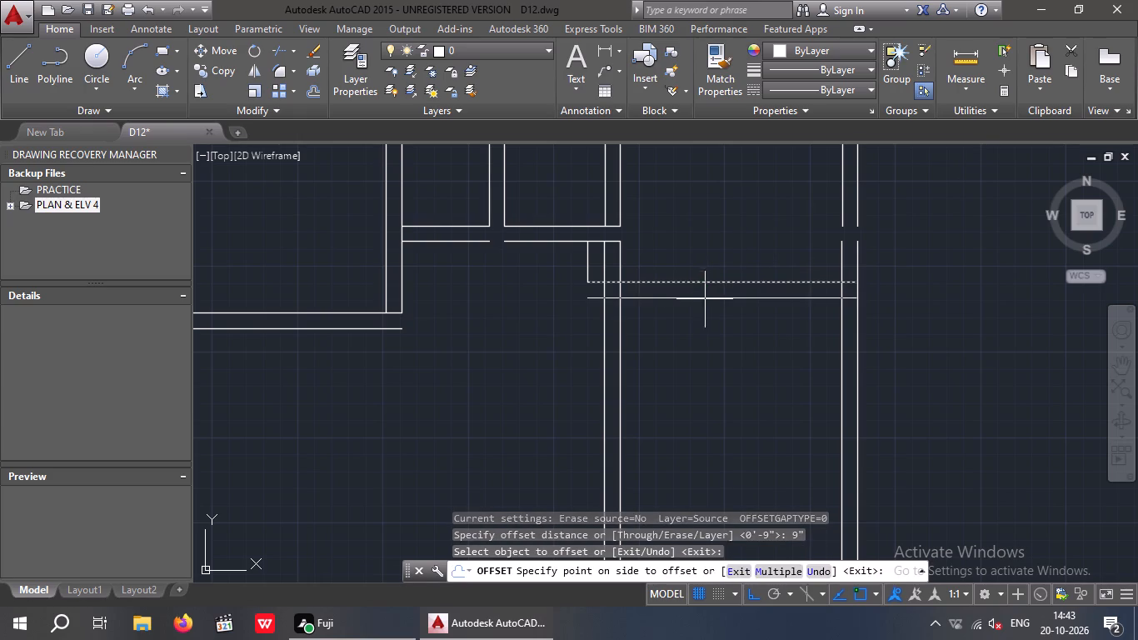
pyautogui.click(705, 299)
pyautogui.press('Escape')
pyautogui.press('Escape')
# Offset the upper line of the fifth room's lower wall 13'2" upward.
pyautogui.press('o')
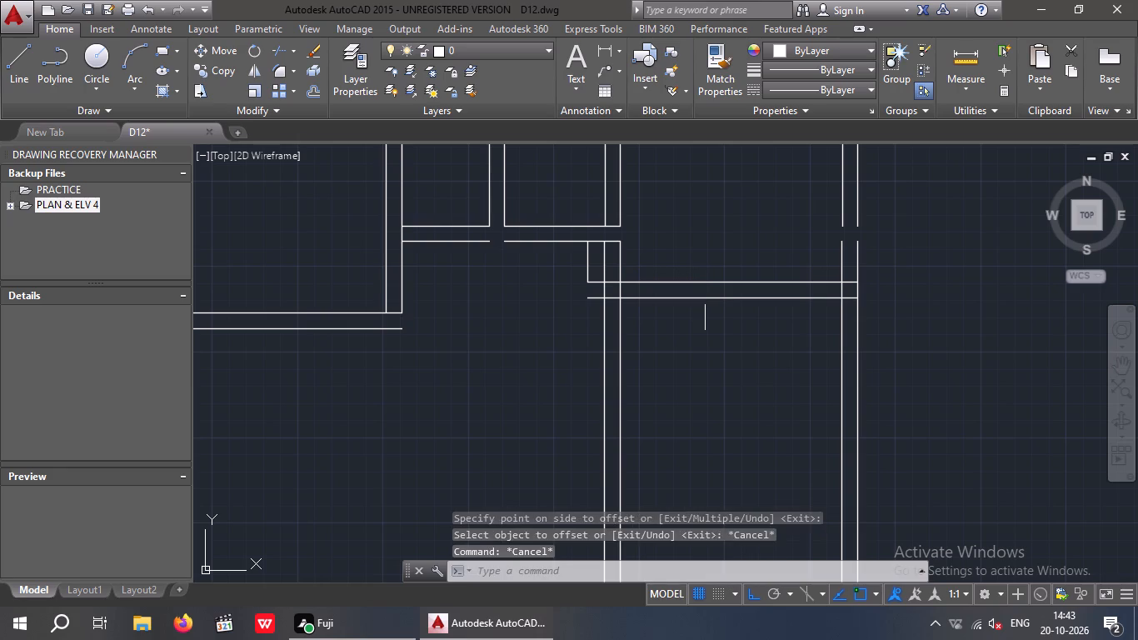
pyautogui.press('Return')
pyautogui.write('13\'2"')
pyautogui.press('Return')
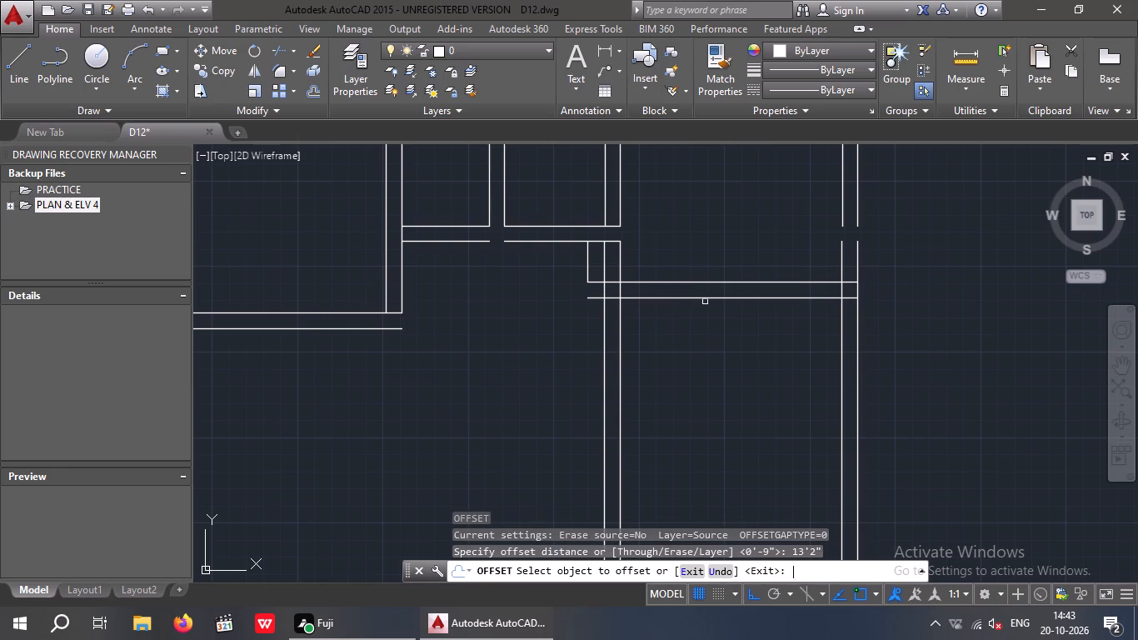
pyautogui.scroll(-2, 662, 202)
pyautogui.moveTo(682, 247); pyautogui.dragTo(671, 385, button='middle')
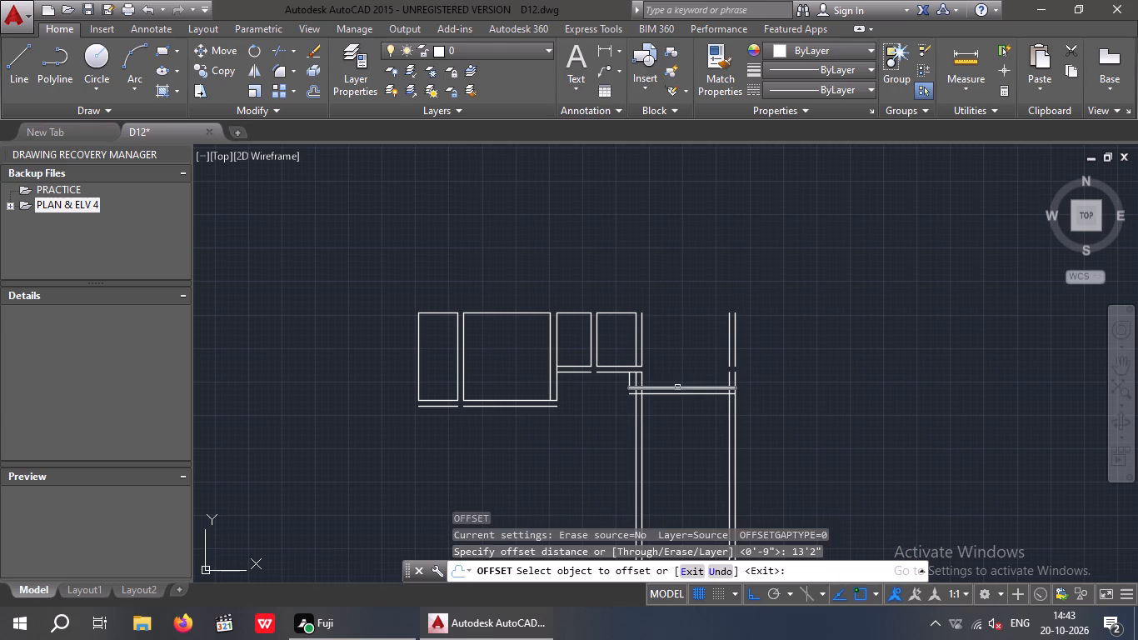
pyautogui.moveTo(677, 387); pyautogui.dragTo(679, 367)
pyautogui.click(683, 318)
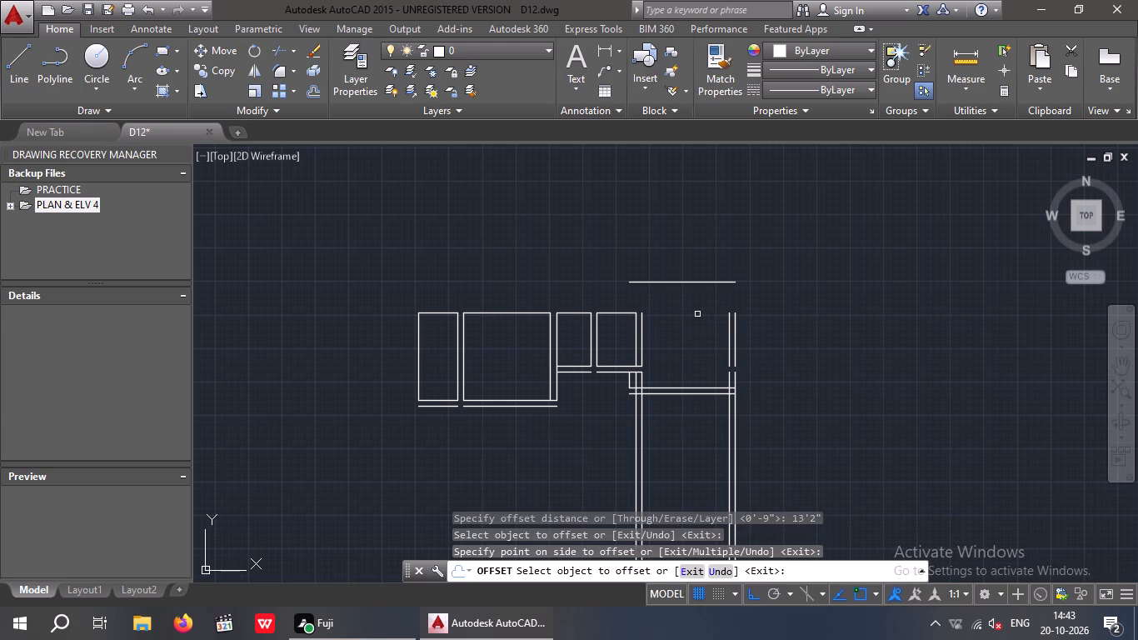
pyautogui.press('Escape')
pyautogui.press('Escape')
# Extend both left wall lines and the inner right wall line of the fifth room up to its top line.
pyautogui.write('EX')
pyautogui.press('space')
pyautogui.press('space')
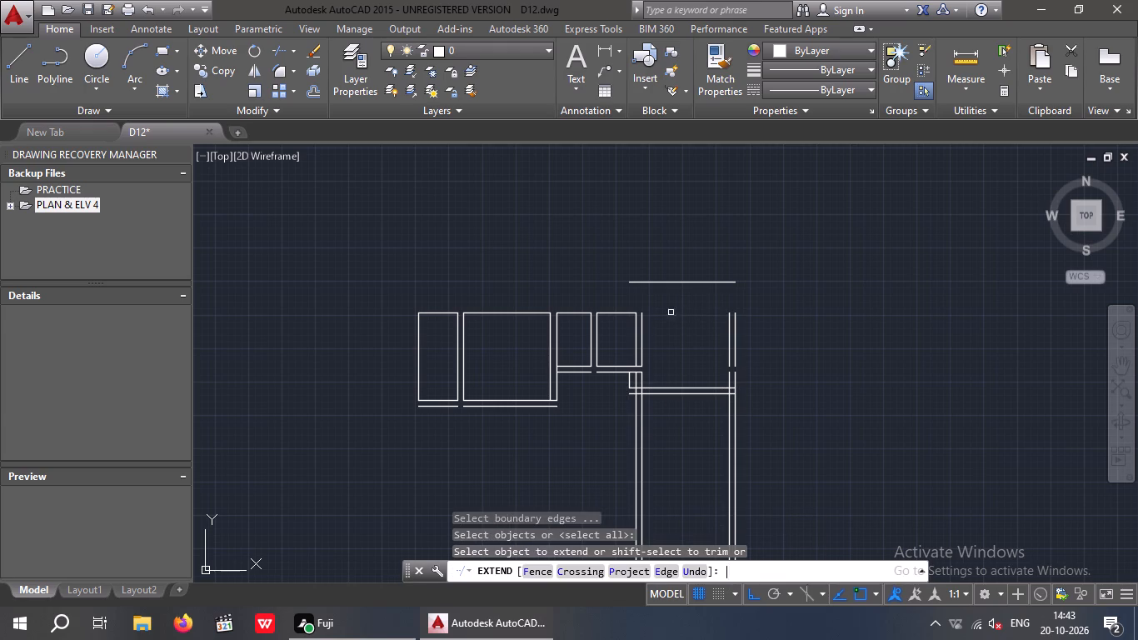
pyautogui.click(636, 317)
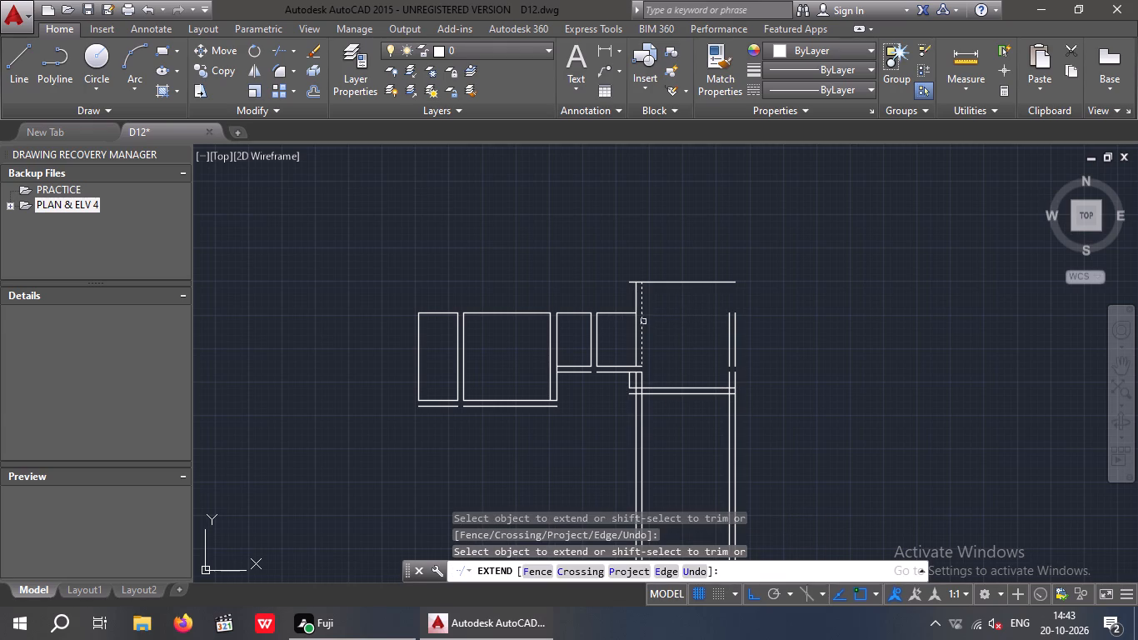
pyautogui.click(643, 320)
pyautogui.click(727, 317)
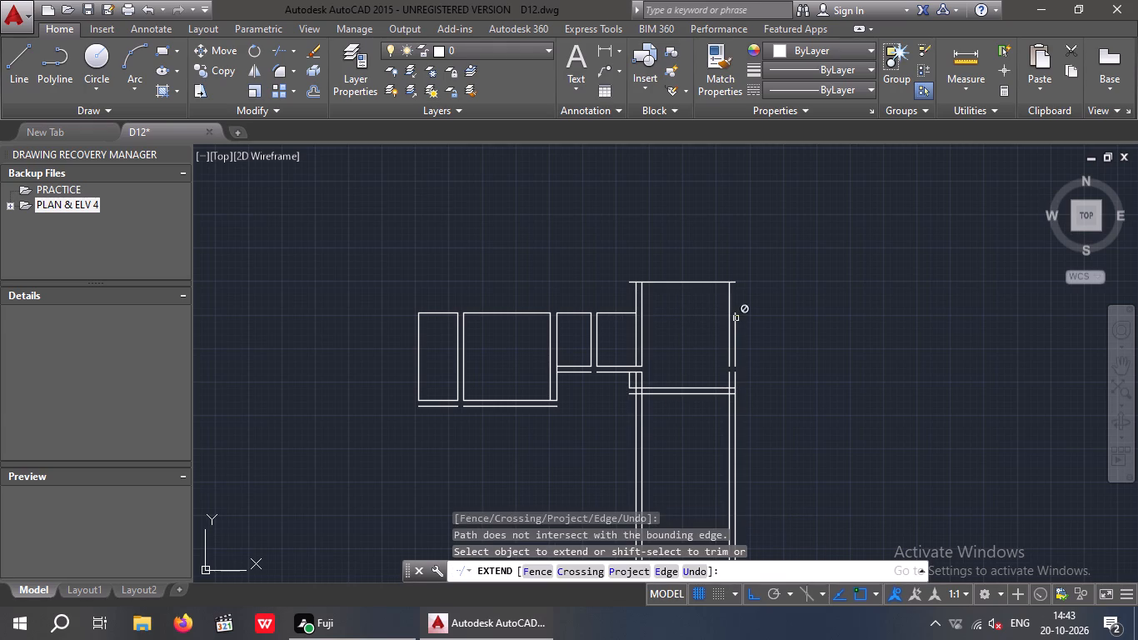
pyautogui.press('Escape')
pyautogui.press('Escape')
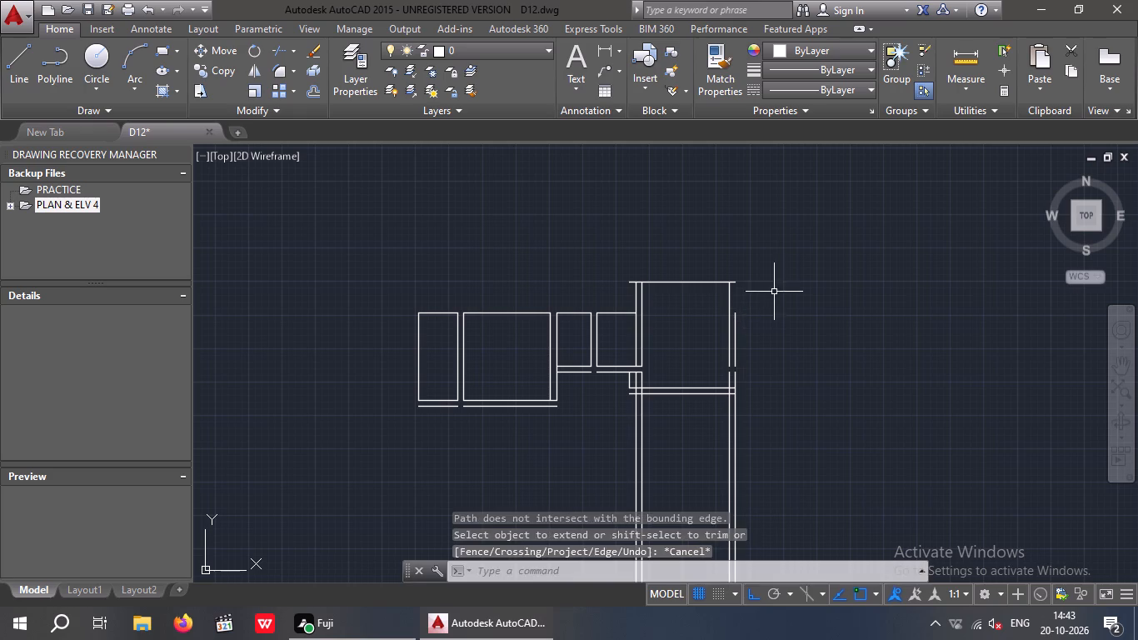
# Fillet the far-right wall's outer line with the fifth room's top line into a square corner.
pyautogui.scroll(4, 750, 287)
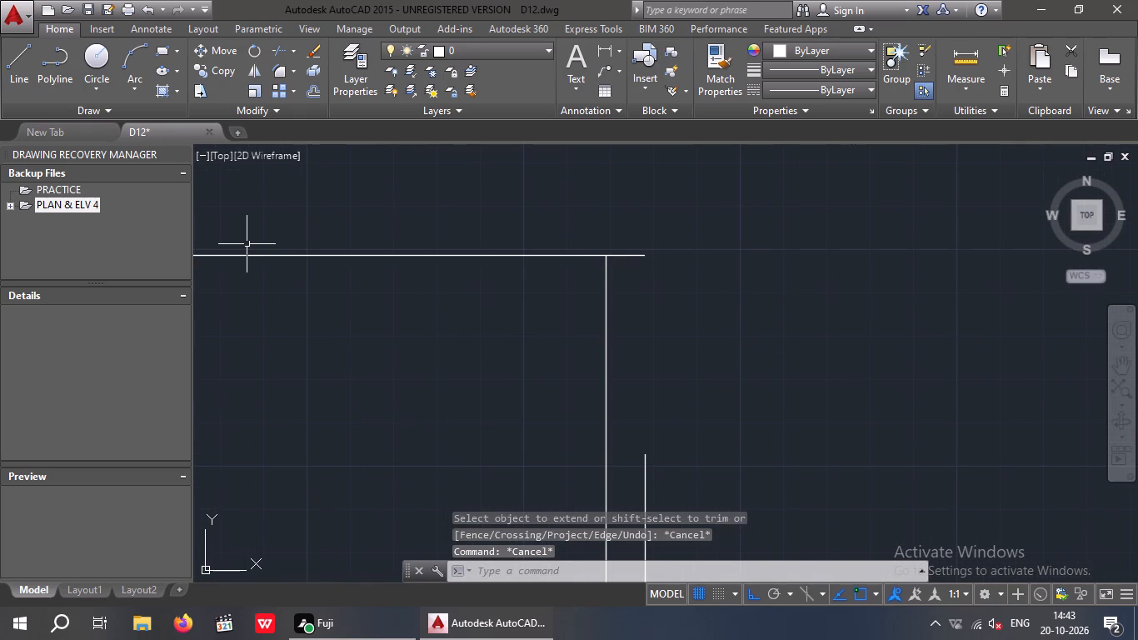
pyautogui.press('f')
pyautogui.press('Return')
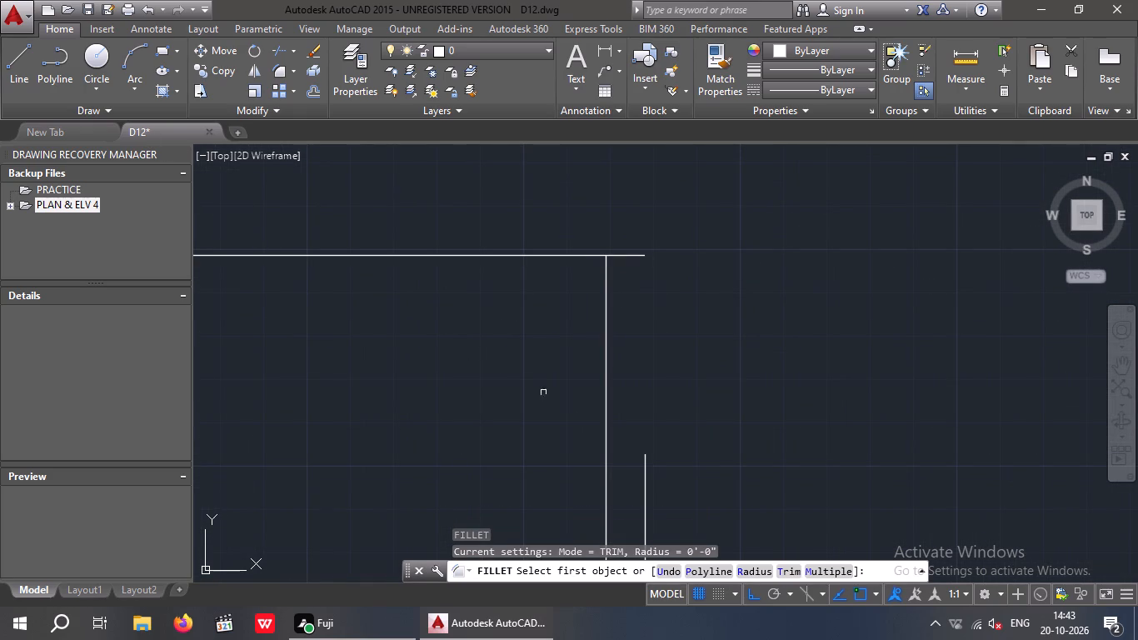
pyautogui.click(645, 469)
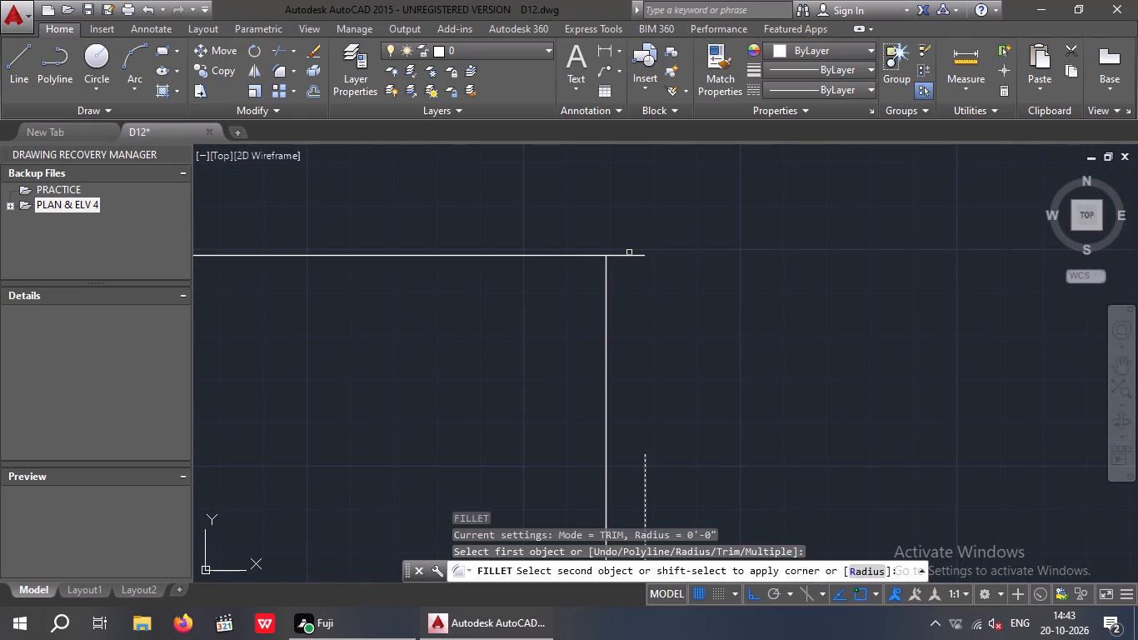
pyautogui.click(628, 255)
pyautogui.press('Escape')
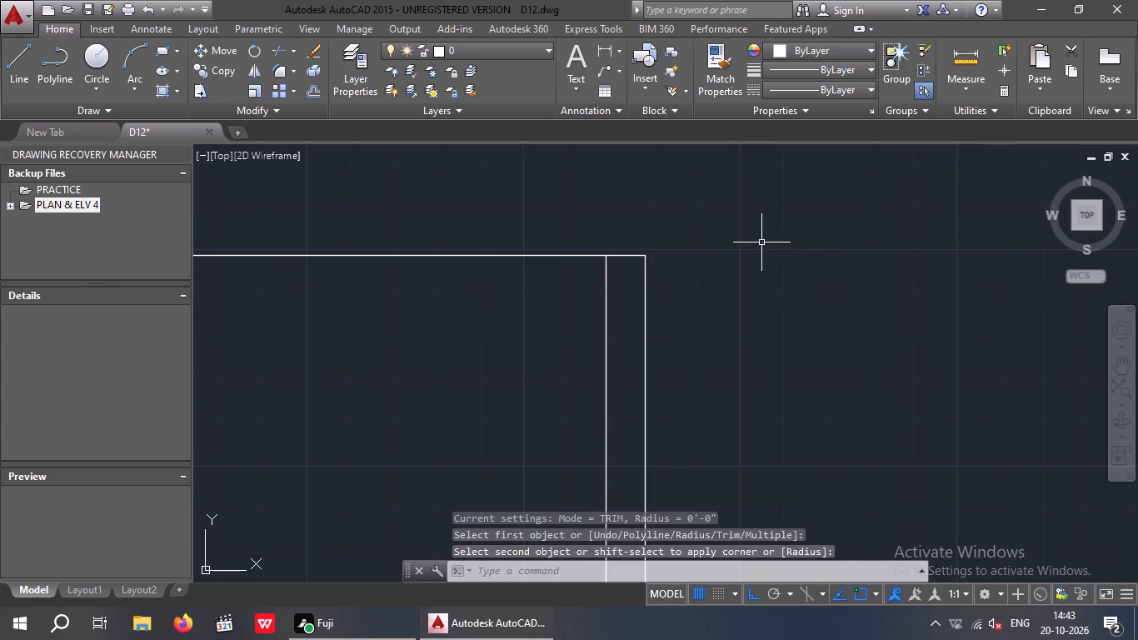
pyautogui.press('Escape')
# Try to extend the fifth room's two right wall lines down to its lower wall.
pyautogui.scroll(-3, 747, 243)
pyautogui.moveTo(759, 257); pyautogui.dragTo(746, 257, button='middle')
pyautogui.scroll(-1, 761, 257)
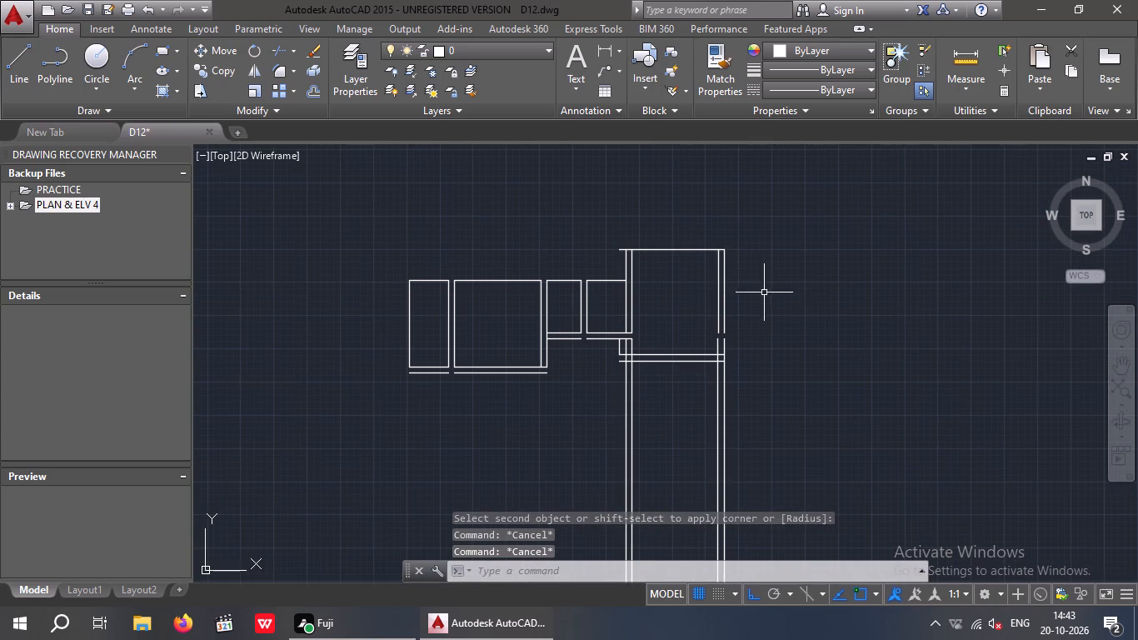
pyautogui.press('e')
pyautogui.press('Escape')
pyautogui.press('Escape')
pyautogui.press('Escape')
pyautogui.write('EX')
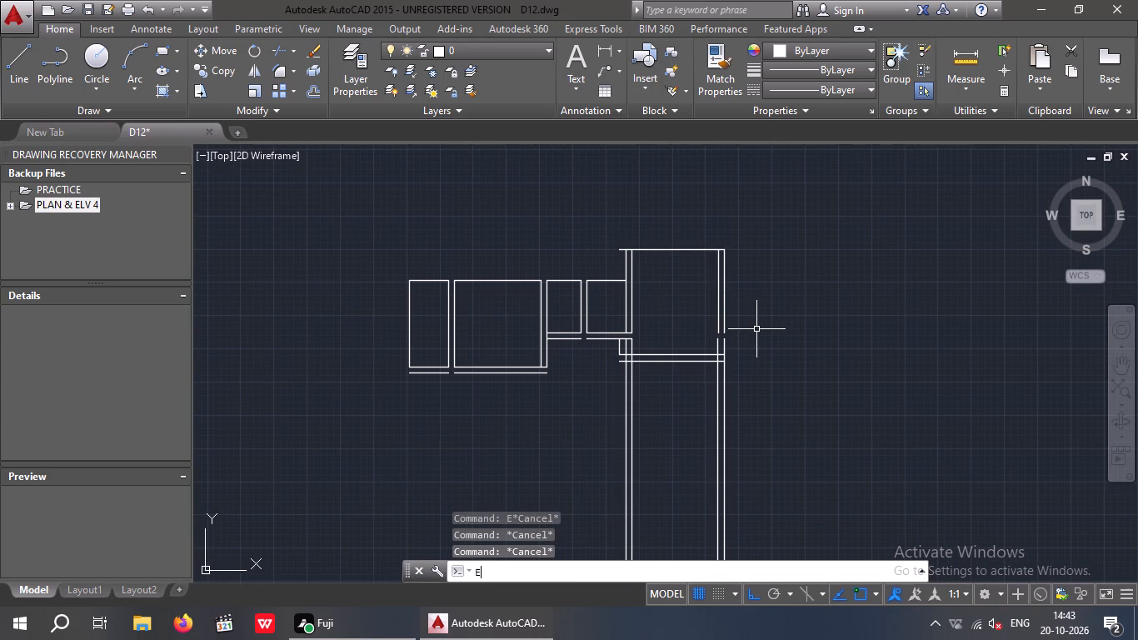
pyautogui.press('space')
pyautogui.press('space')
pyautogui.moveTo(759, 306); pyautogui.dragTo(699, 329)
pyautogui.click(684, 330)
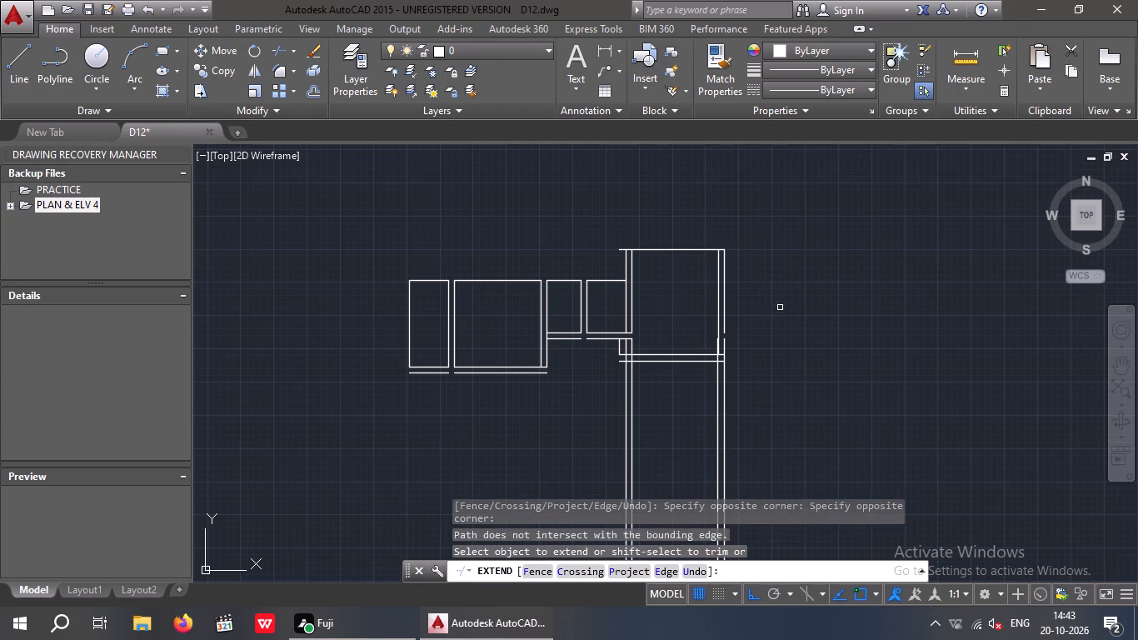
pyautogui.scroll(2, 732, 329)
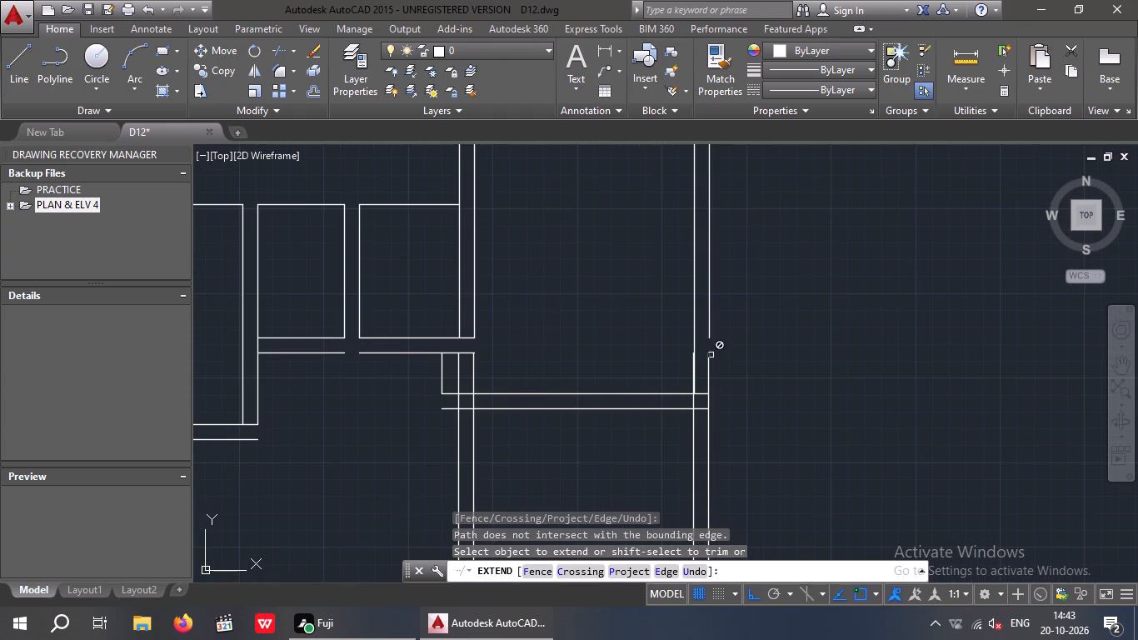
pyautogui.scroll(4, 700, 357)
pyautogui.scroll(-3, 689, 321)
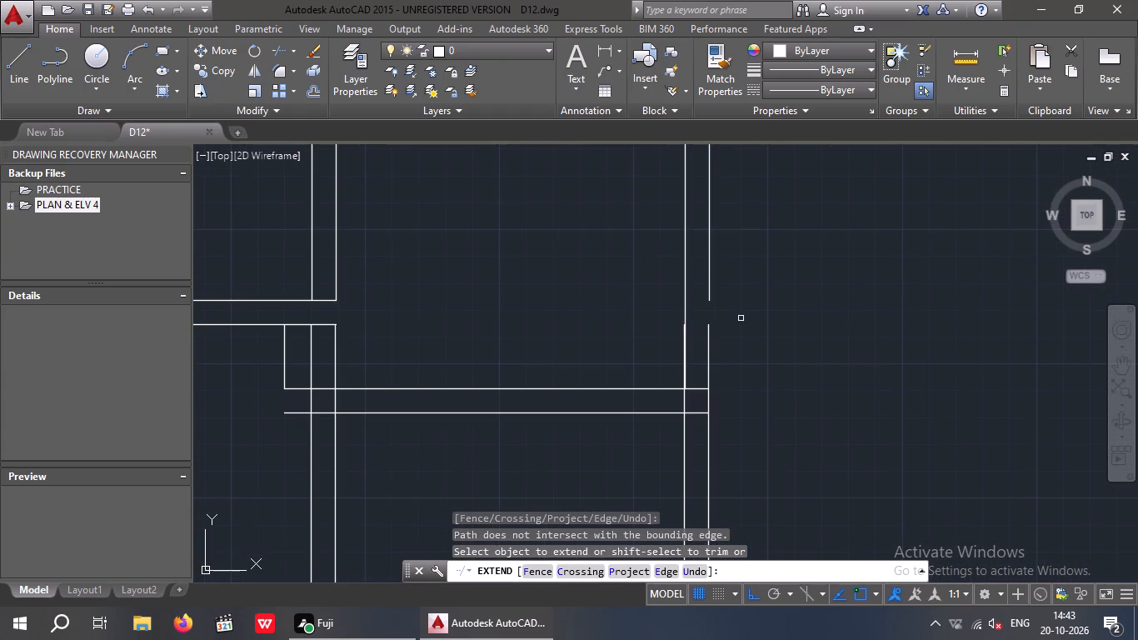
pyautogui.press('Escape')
# Erase the fifth room's inner and outer right wall lines.
pyautogui.moveTo(769, 217); pyautogui.dragTo(616, 291)
pyautogui.click(613, 292)
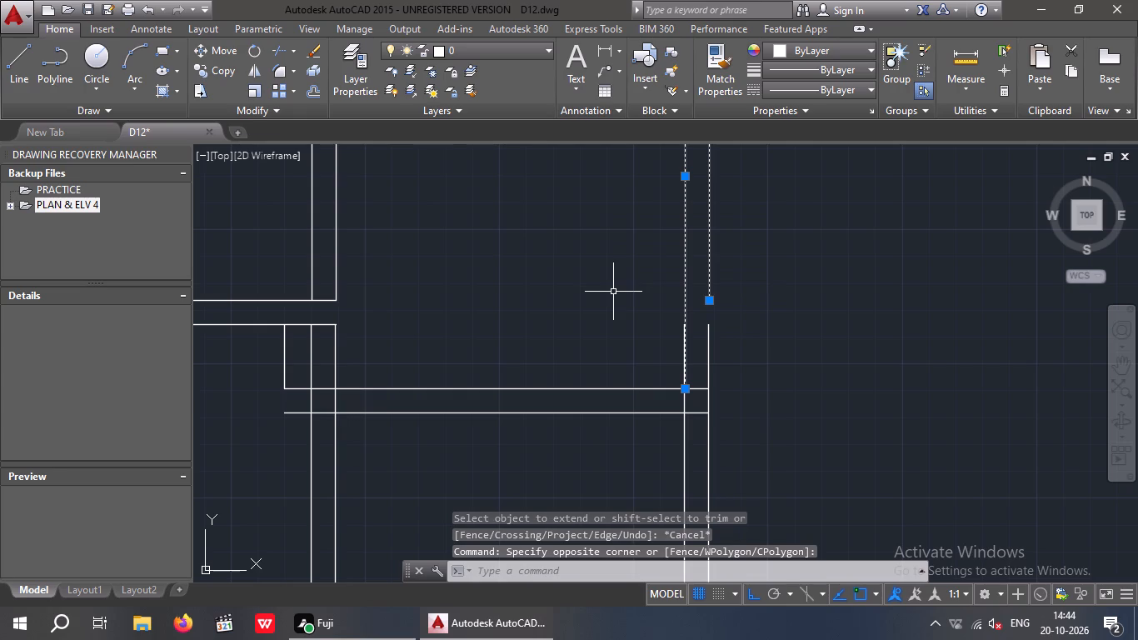
pyautogui.press('Delete')
pyautogui.scroll(-3, 637, 290)
pyautogui.press('Escape')
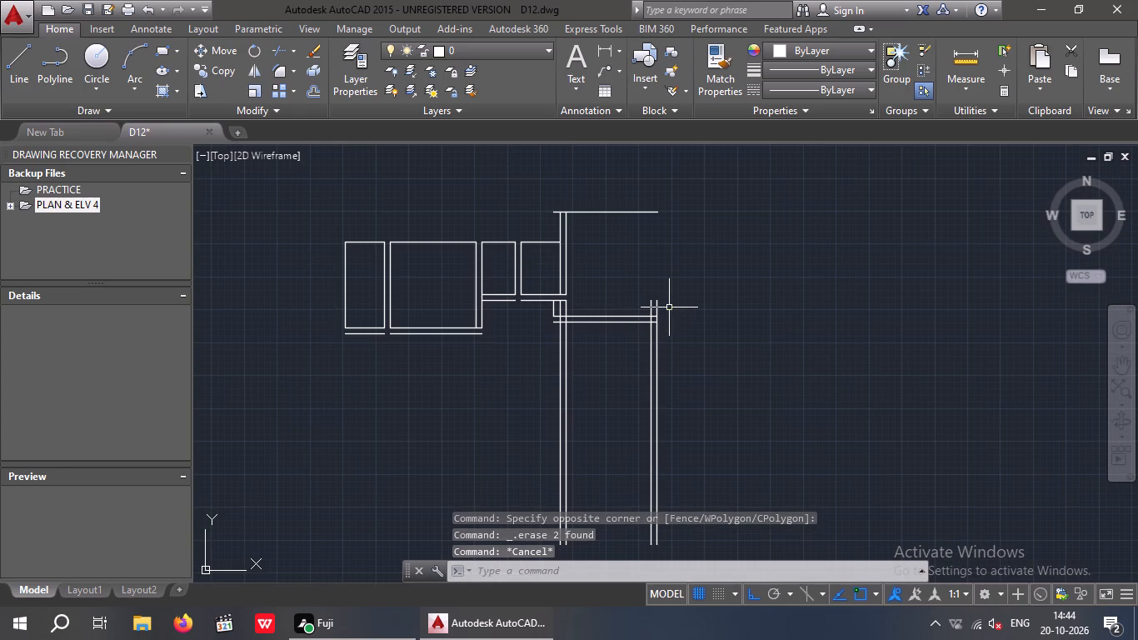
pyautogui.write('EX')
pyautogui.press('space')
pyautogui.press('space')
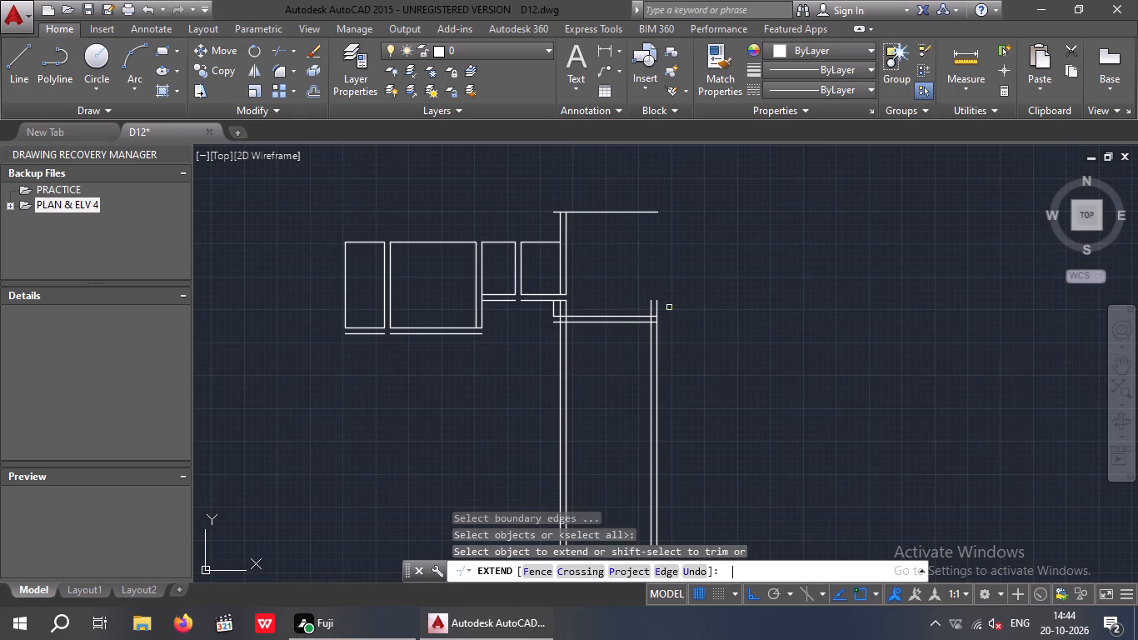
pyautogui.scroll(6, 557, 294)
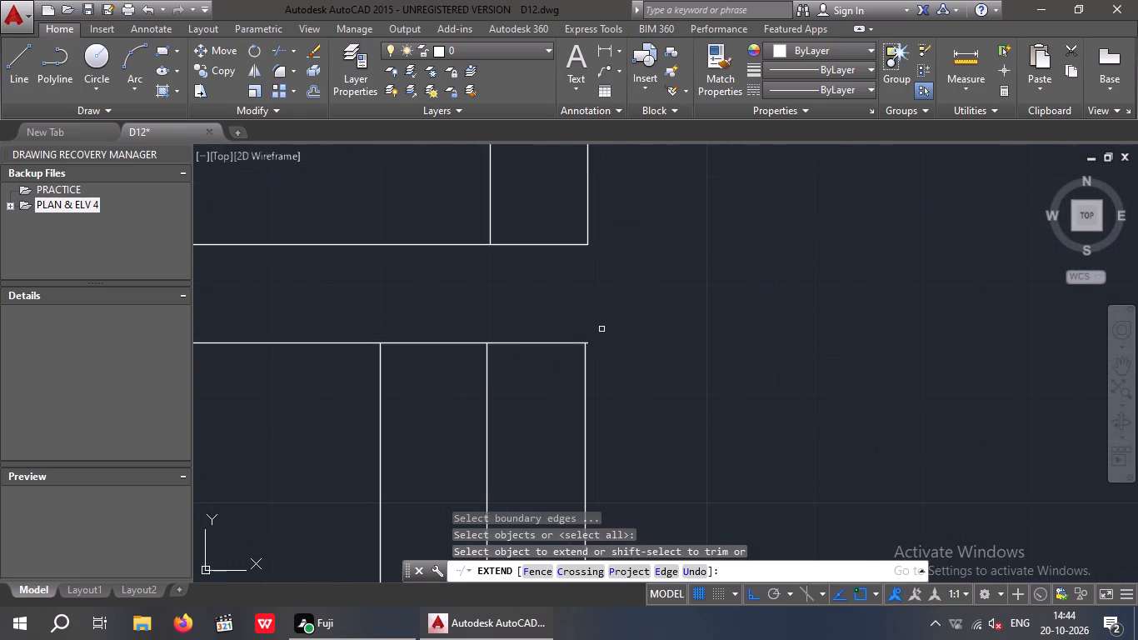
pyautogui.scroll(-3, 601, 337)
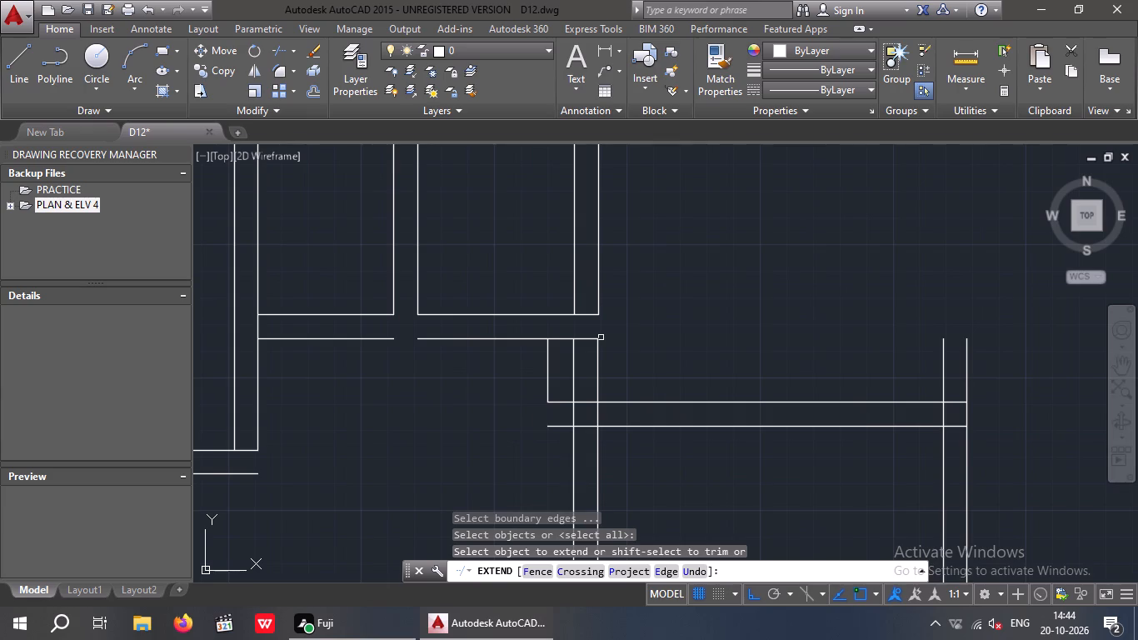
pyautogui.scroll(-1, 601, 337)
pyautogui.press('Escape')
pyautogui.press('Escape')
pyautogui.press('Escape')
# Erase the fifth room's two lower wall lines, the short stub at their left end and both long vertical wall pairs crossing them.
pyautogui.scroll(1, 614, 353)
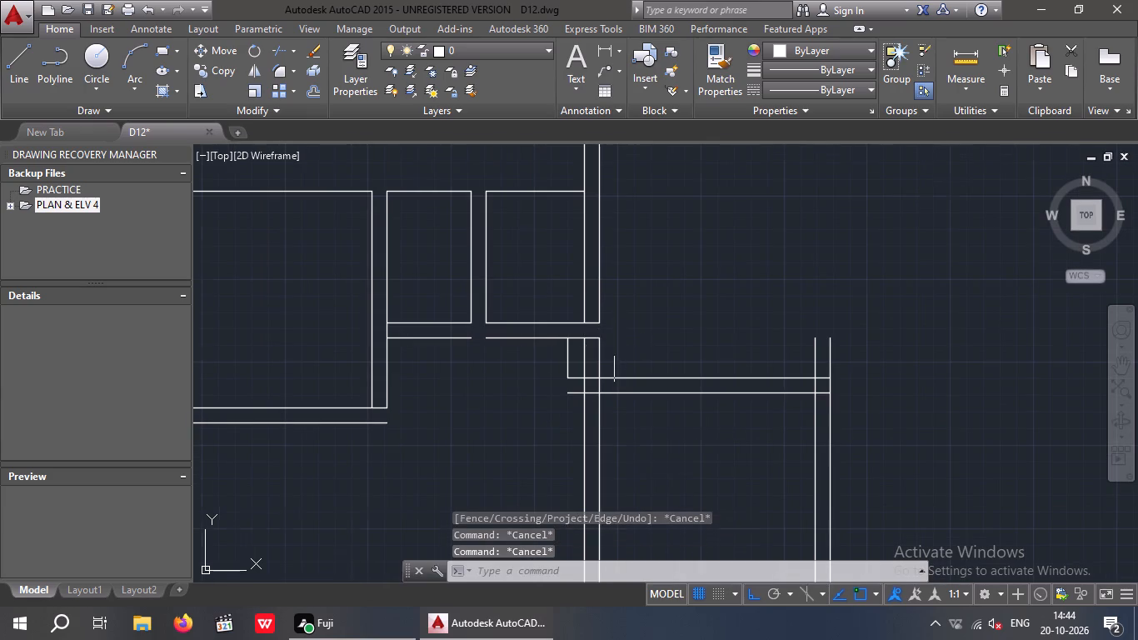
pyautogui.scroll(2, 614, 353)
pyautogui.moveTo(622, 349); pyautogui.dragTo(456, 429)
pyautogui.click(360, 442)
pyautogui.scroll(-4, 412, 410)
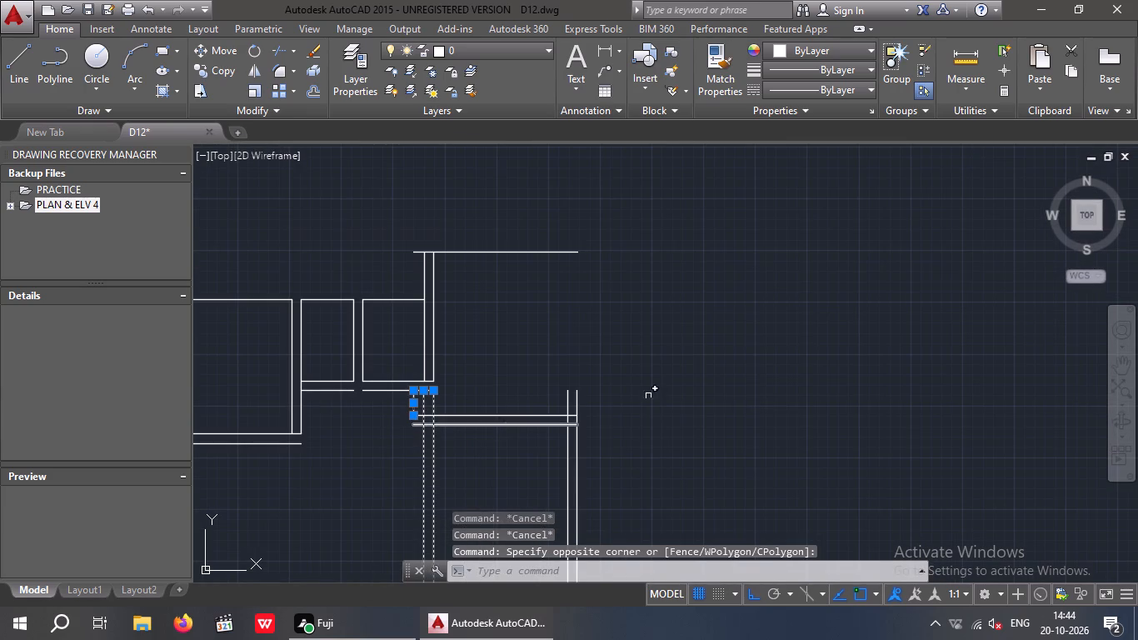
pyautogui.moveTo(634, 377); pyautogui.dragTo(516, 460)
pyautogui.click(499, 466)
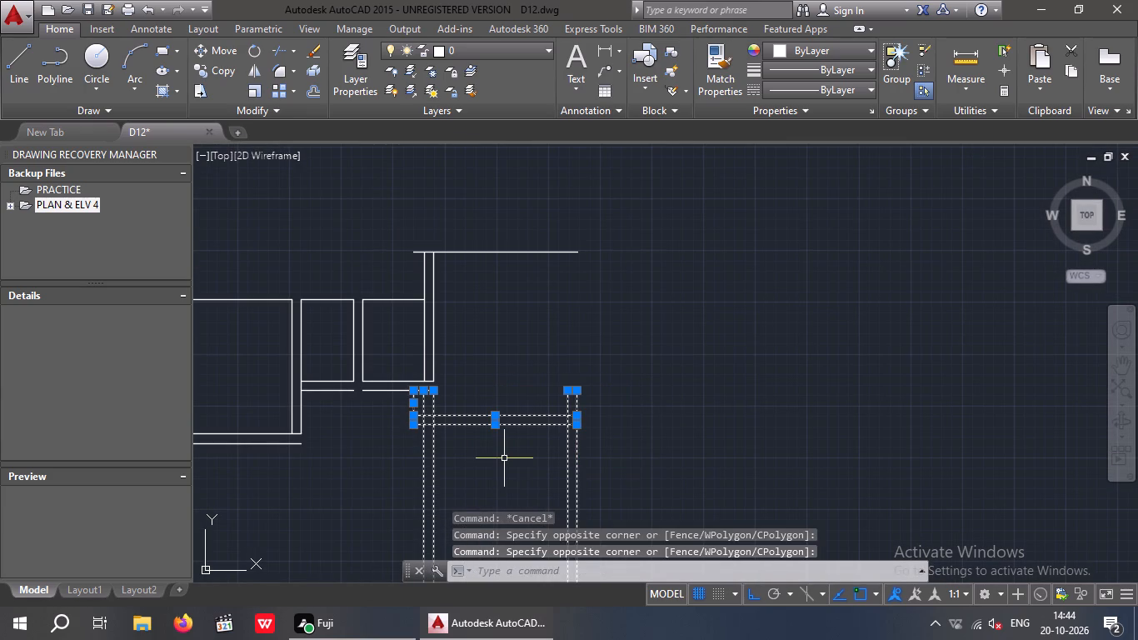
pyautogui.press('Delete')
pyautogui.press('Delete')
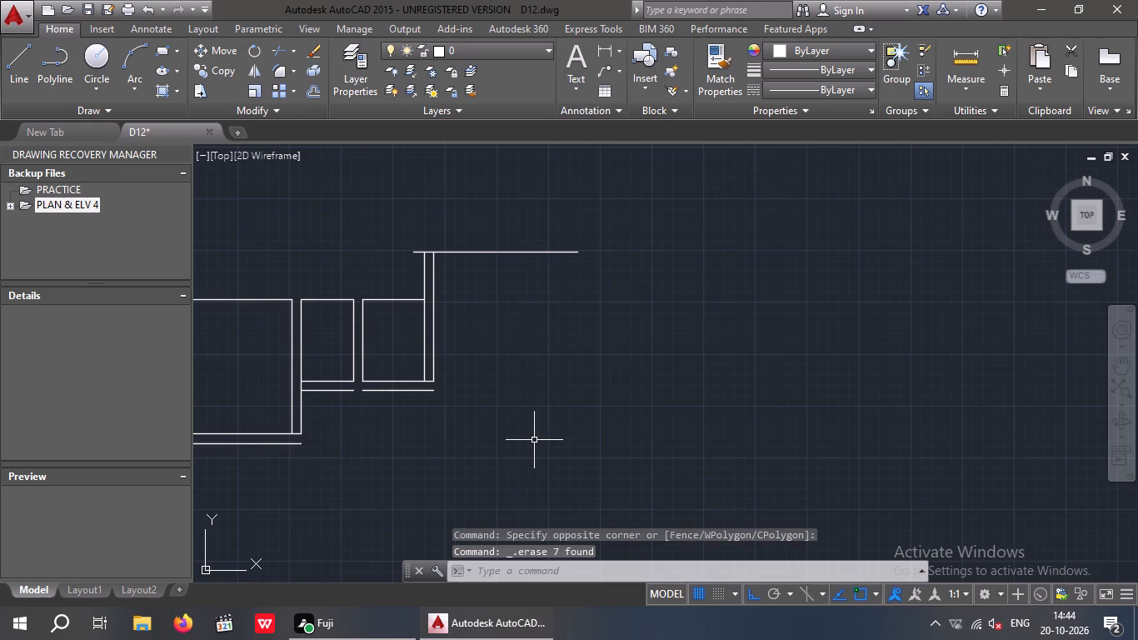
# Offset the fifth room's top line 9" upward to form its top wall.
pyautogui.press('o')
pyautogui.press('Return')
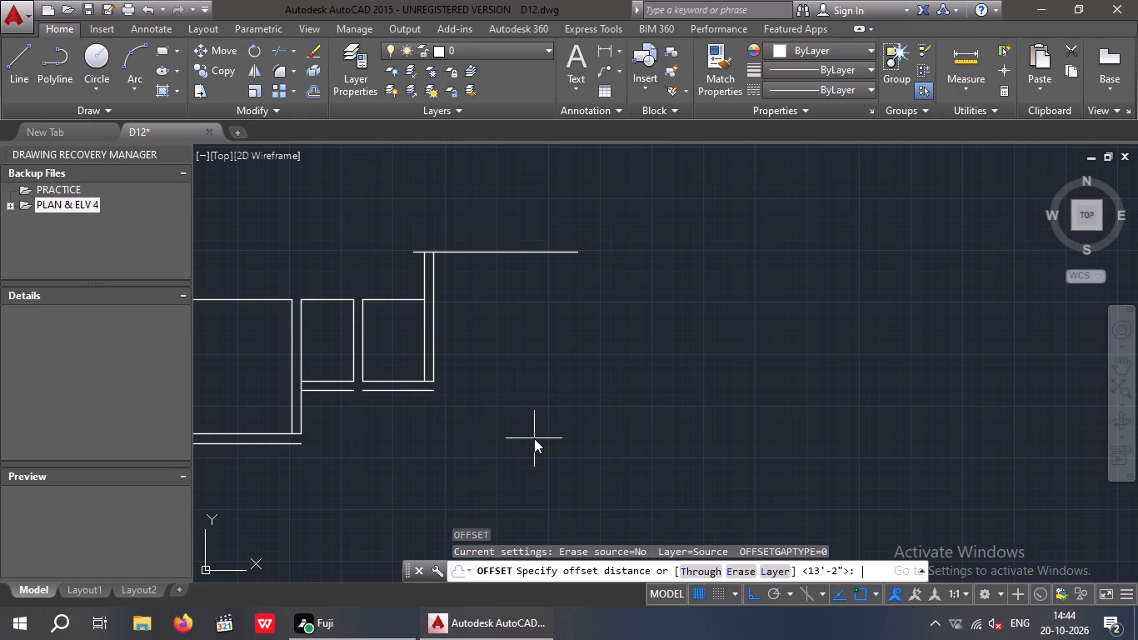
pyautogui.press('9')
pyautogui.hotkey('shift', '"')
pyautogui.press('Return')
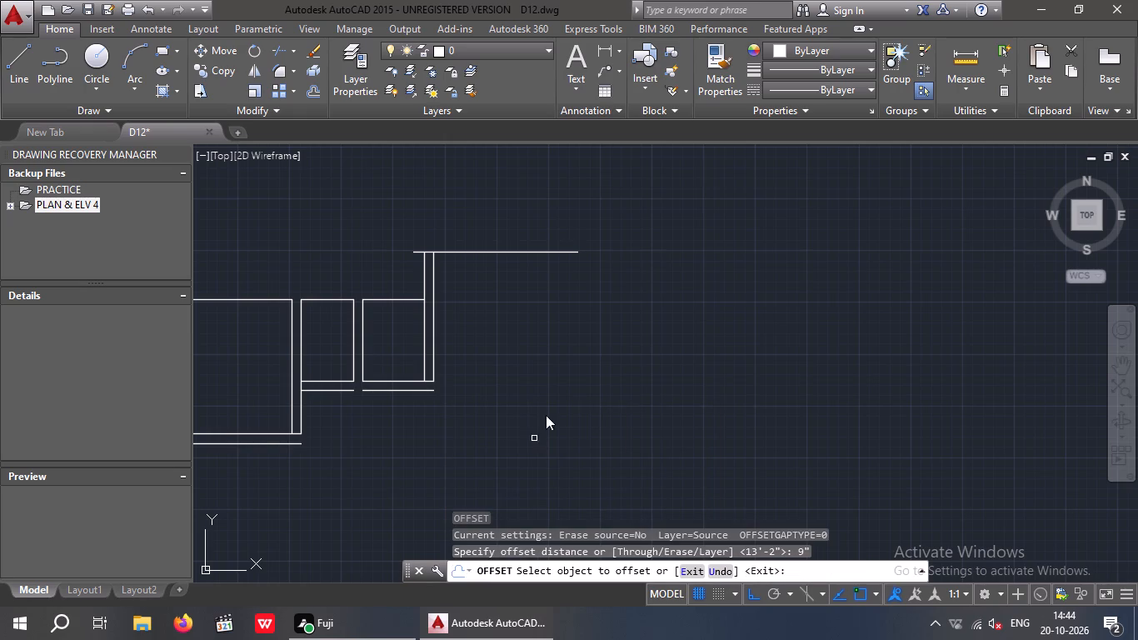
pyautogui.moveTo(472, 253); pyautogui.dragTo(482, 241)
pyautogui.click(487, 235)
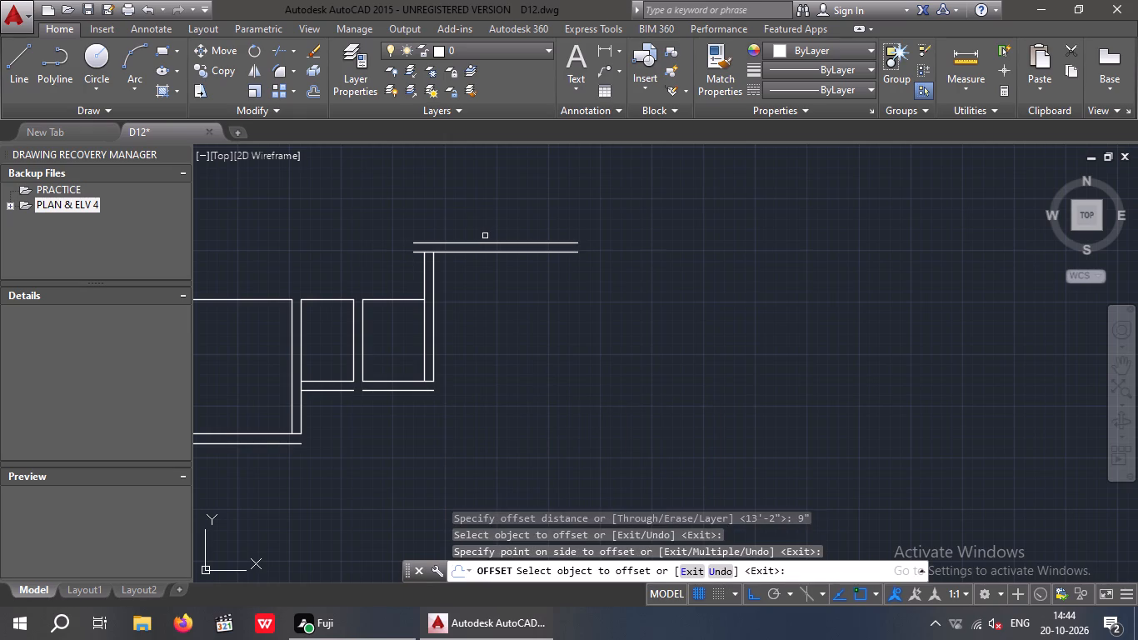
pyautogui.press('Escape')
pyautogui.press('Escape')
# Extend both left wall lines of the fifth room up to the outer top wall line.
pyautogui.press('e')
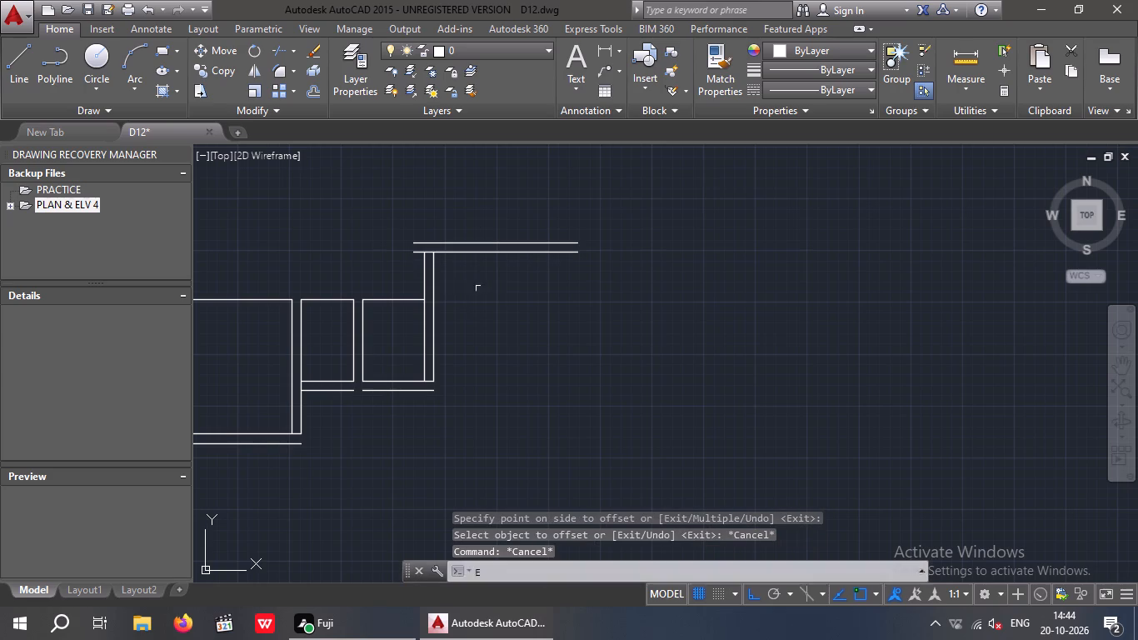
pyautogui.press('x')
pyautogui.press('space')
pyautogui.press('space')
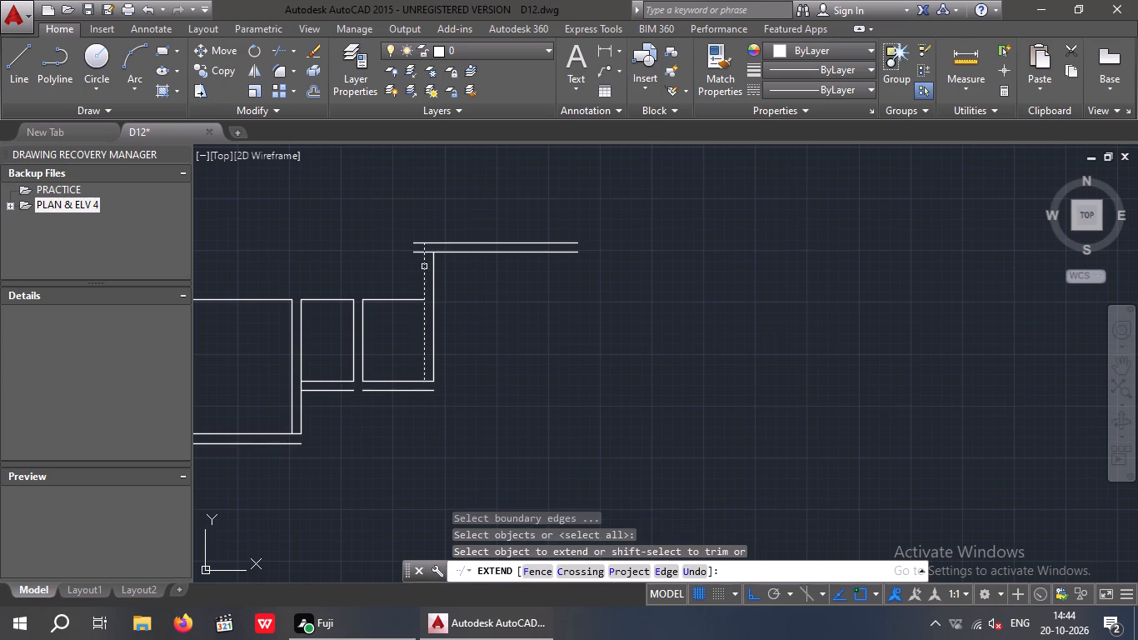
pyautogui.click(424, 267)
pyautogui.click(435, 267)
pyautogui.press('Escape')
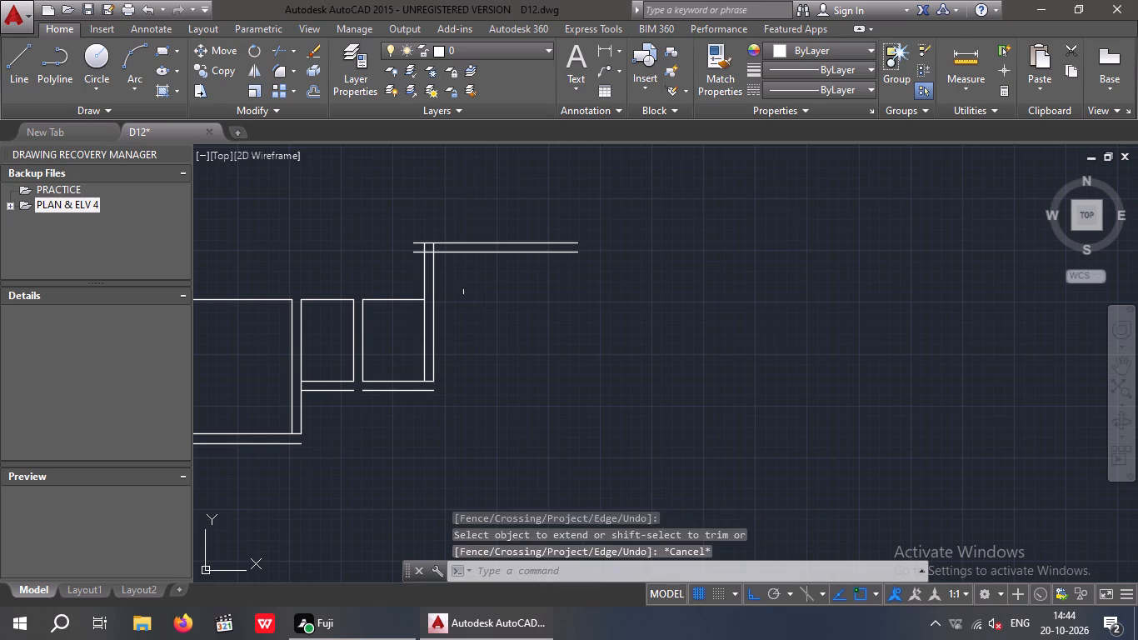
pyautogui.press('Escape')
# Trim the overhanging left ends of both top wall lines back to the fifth room's outer left wall line.
pyautogui.write('TR')
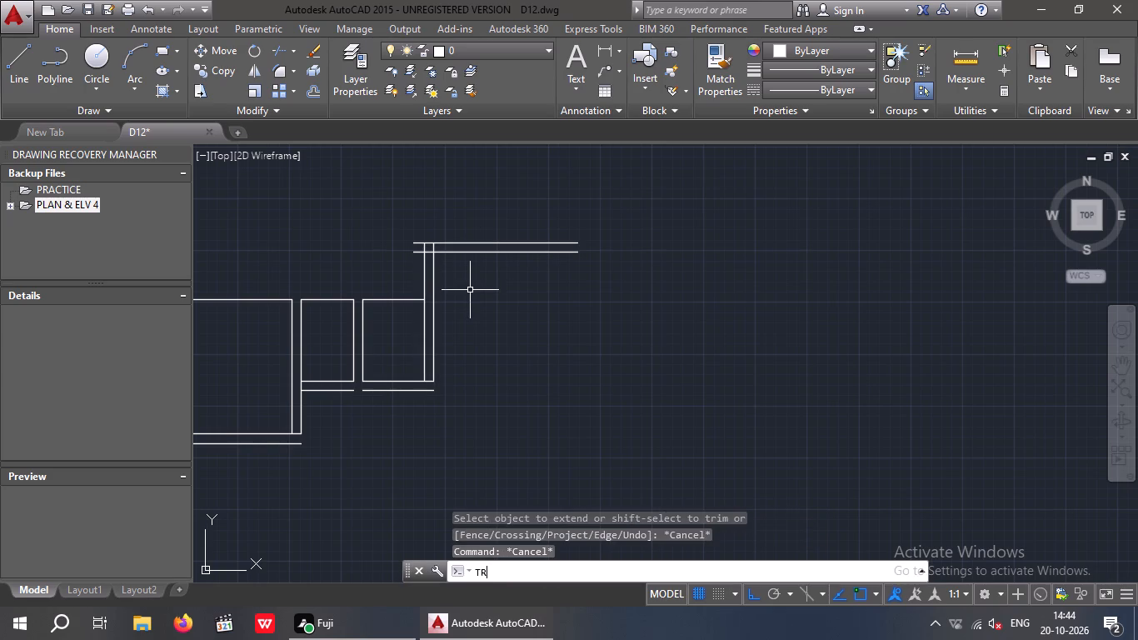
pyautogui.press('space')
pyautogui.press('space')
pyautogui.scroll(3, 412, 254)
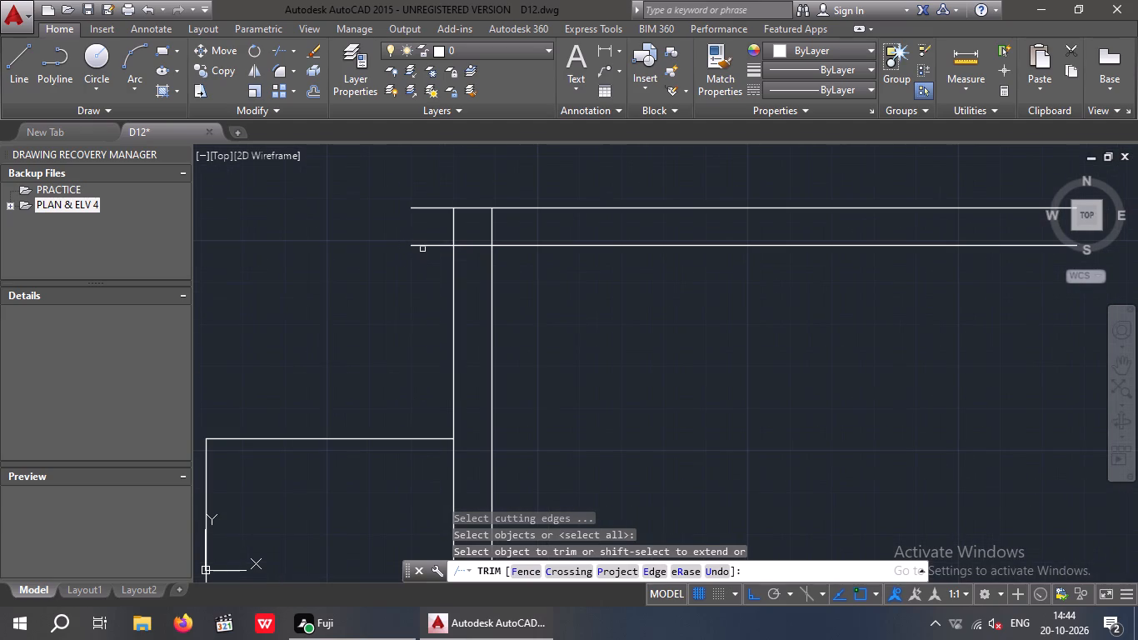
pyautogui.click(424, 246)
pyautogui.click(423, 204)
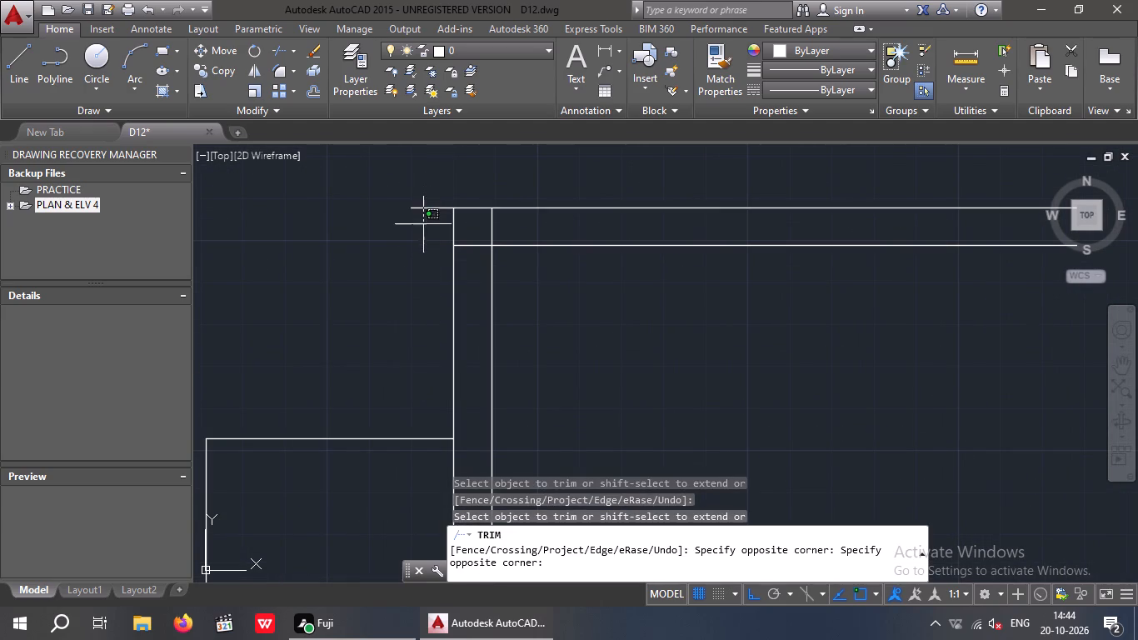
pyautogui.click(423, 224)
pyautogui.moveTo(423, 225); pyautogui.dragTo(427, 209)
pyautogui.moveTo(426, 225); pyautogui.dragTo(420, 208)
pyautogui.click(408, 196)
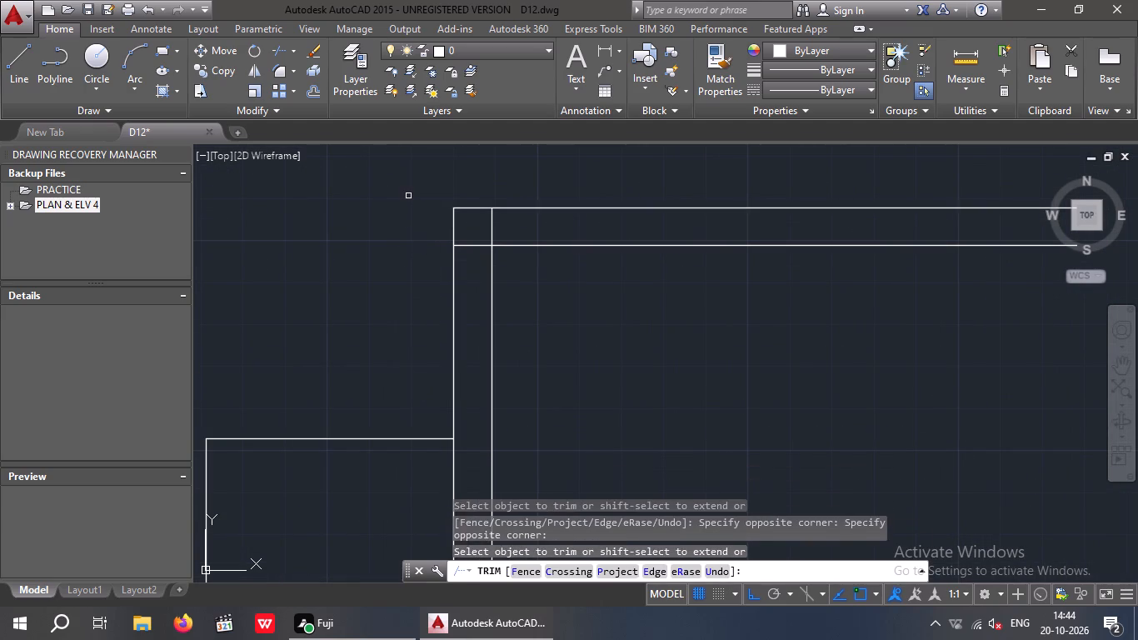
pyautogui.scroll(-3, 408, 196)
pyautogui.press('Escape')
pyautogui.press('Escape')
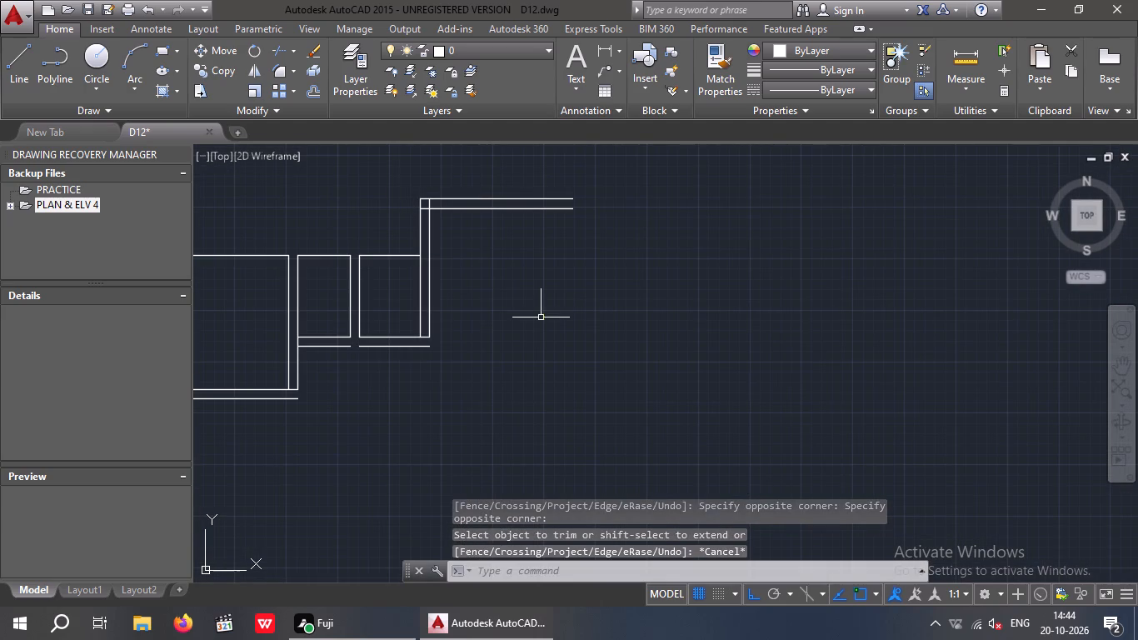
# Offset the fifth room's inner left wall line 10'10" to the right to form the inner right wall line.
pyautogui.press('o')
pyautogui.press('Return')
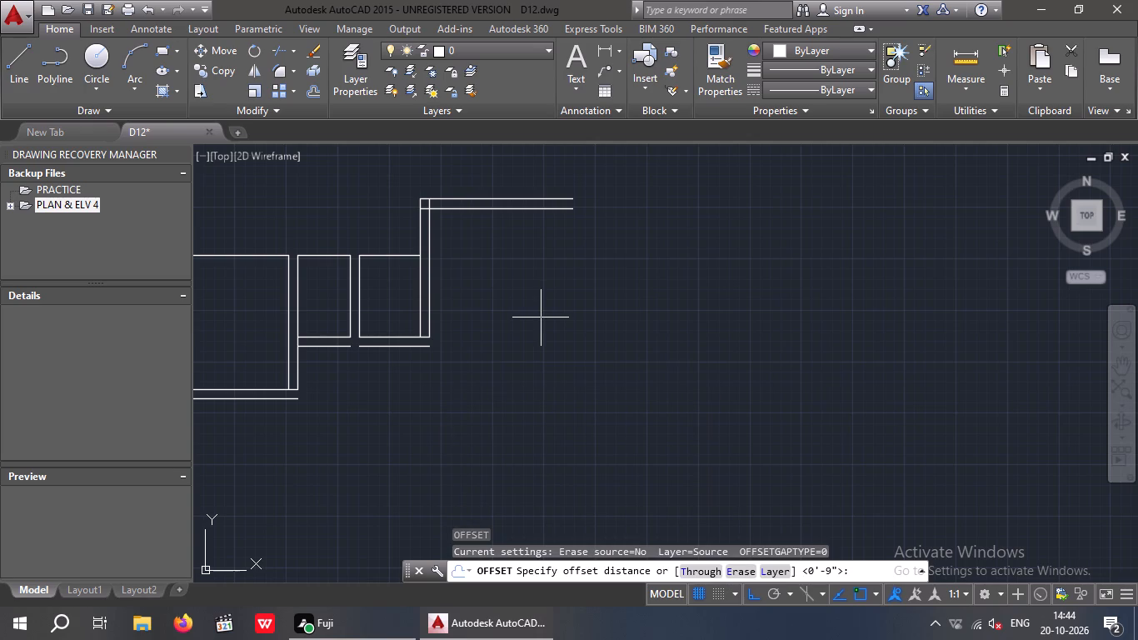
pyautogui.write('10\'10"')
pyautogui.press('Return')
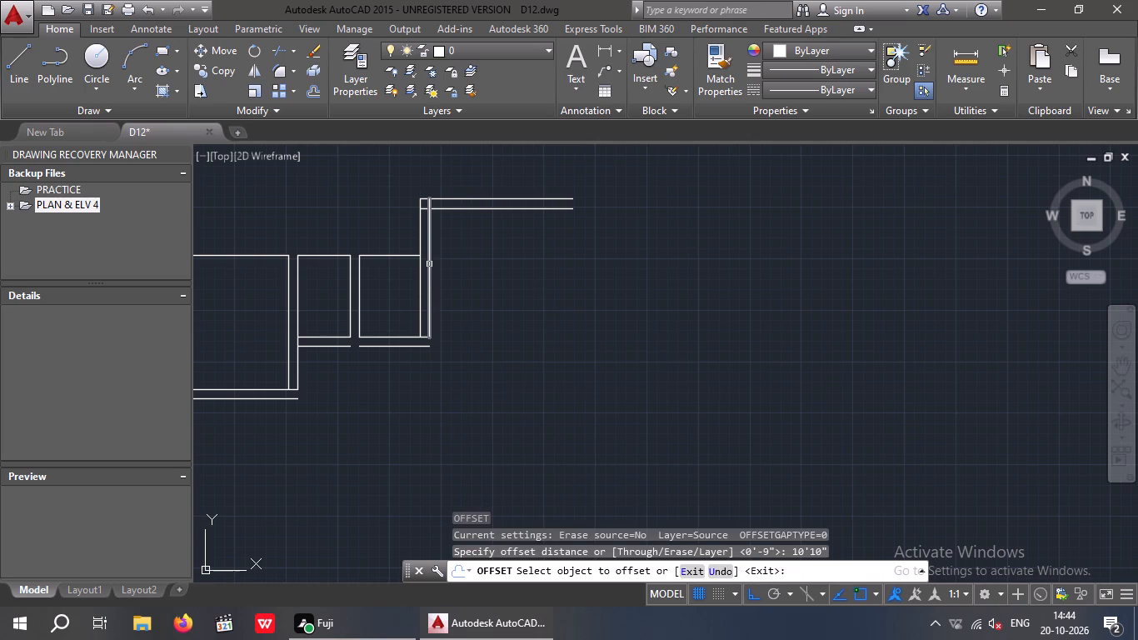
pyautogui.moveTo(428, 282); pyautogui.dragTo(462, 277)
pyautogui.click(534, 267)
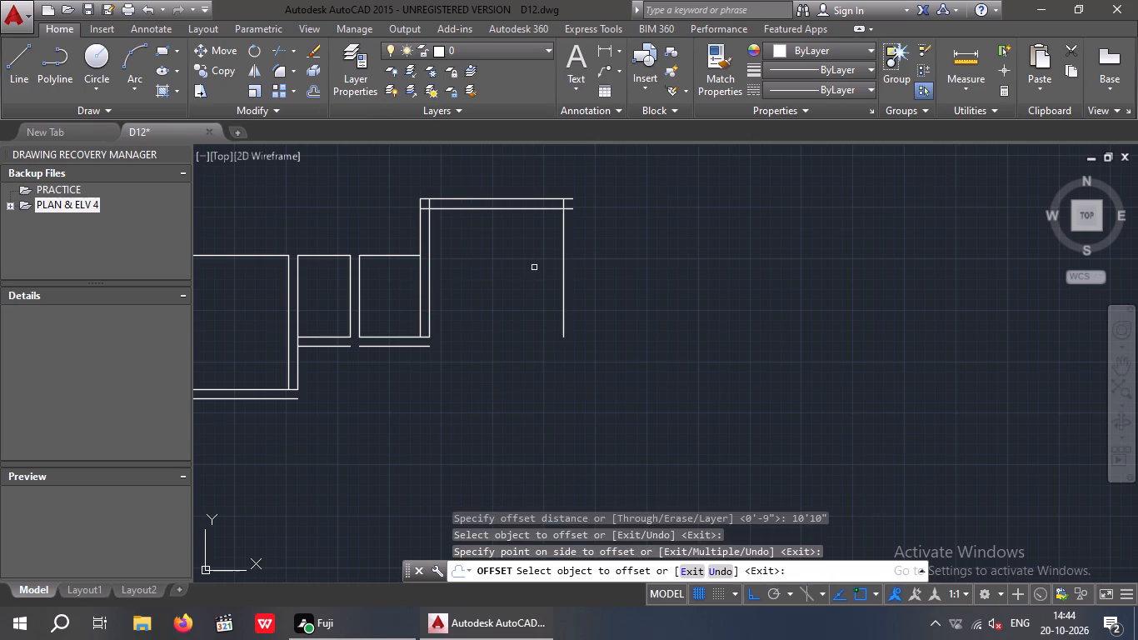
pyautogui.press('Escape')
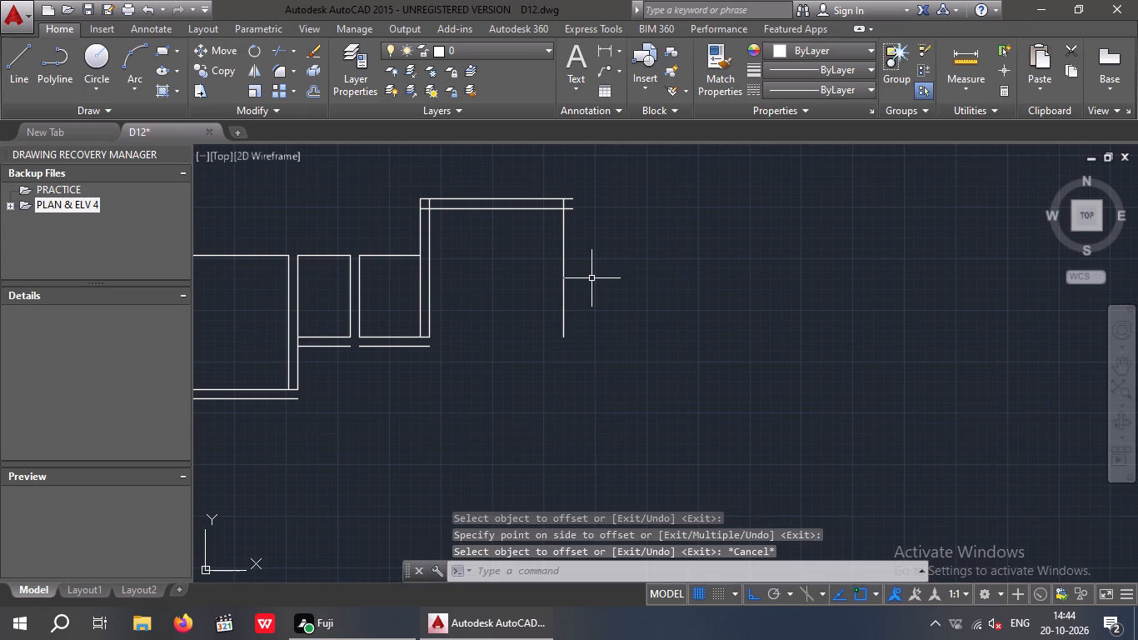
pyautogui.press('Escape')
# Offset the fifth room's inner right wall line 9" outward to form its right wall.
pyautogui.press('o')
pyautogui.press('Return')
pyautogui.press('9')
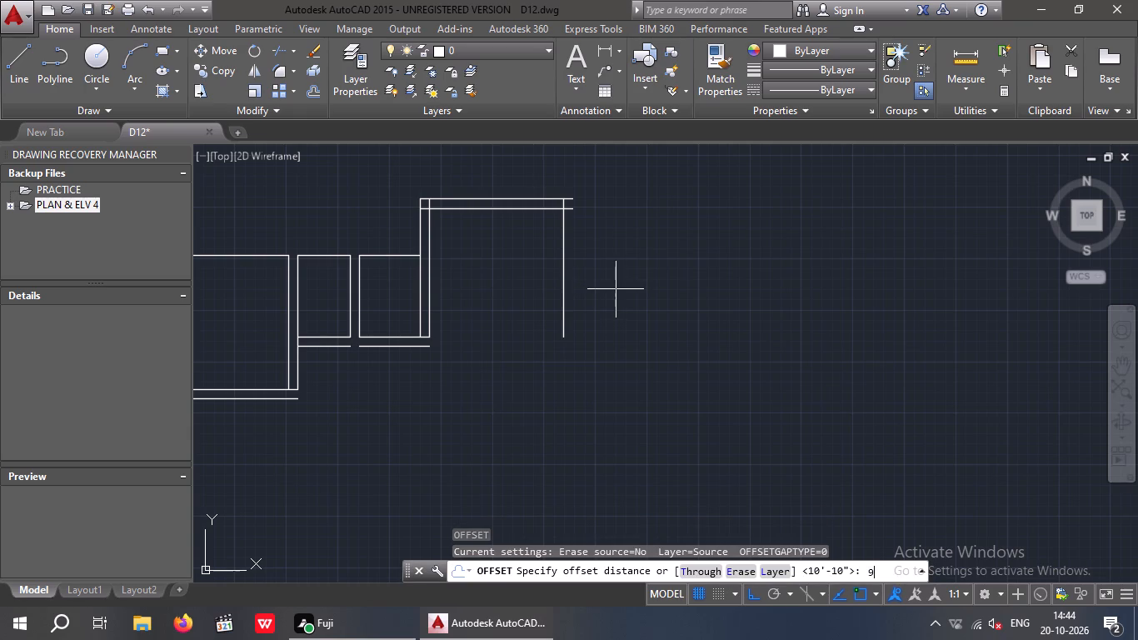
pyautogui.hotkey('shift', '"')
pyautogui.press('Return')
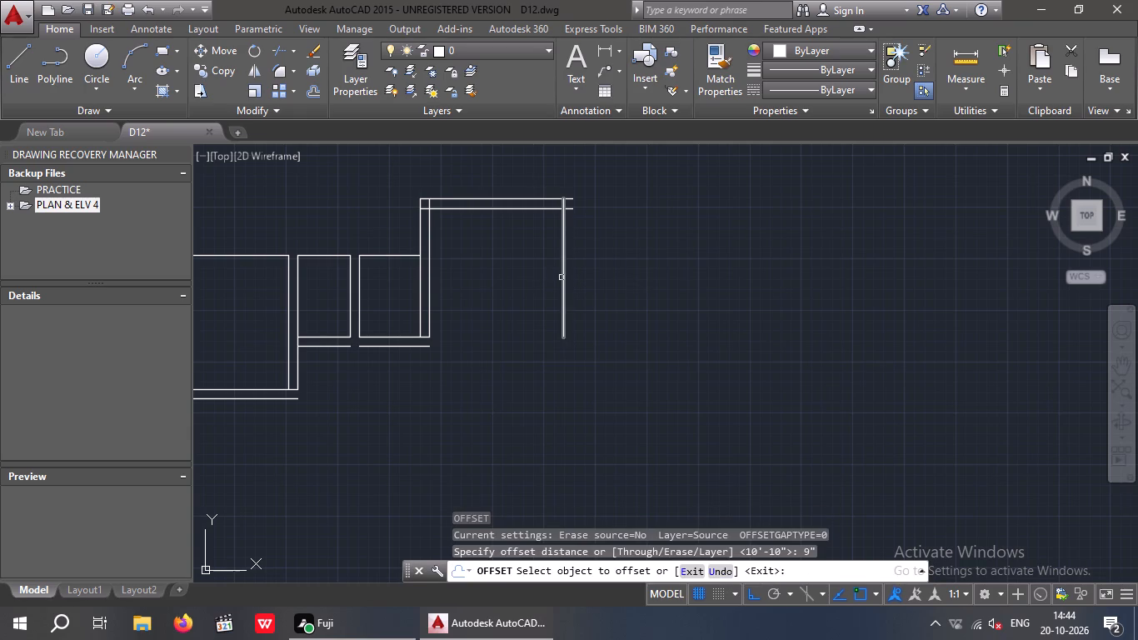
pyautogui.click(562, 277)
pyautogui.click(584, 275)
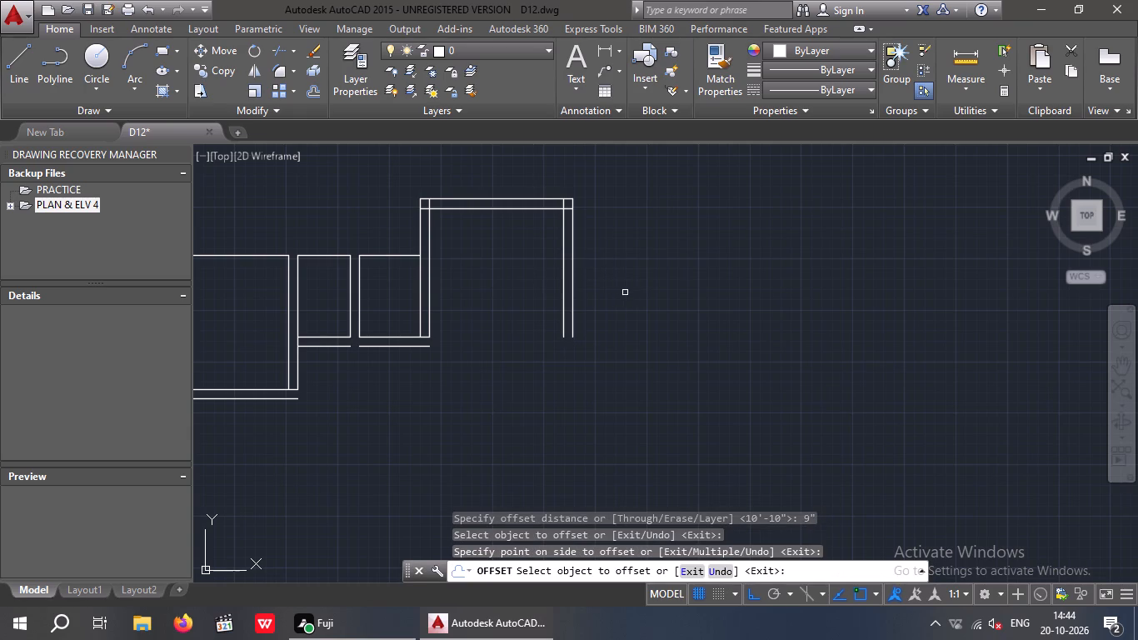
pyautogui.moveTo(626, 292); pyautogui.dragTo(658, 225, button='middle')
pyautogui.press('Escape')
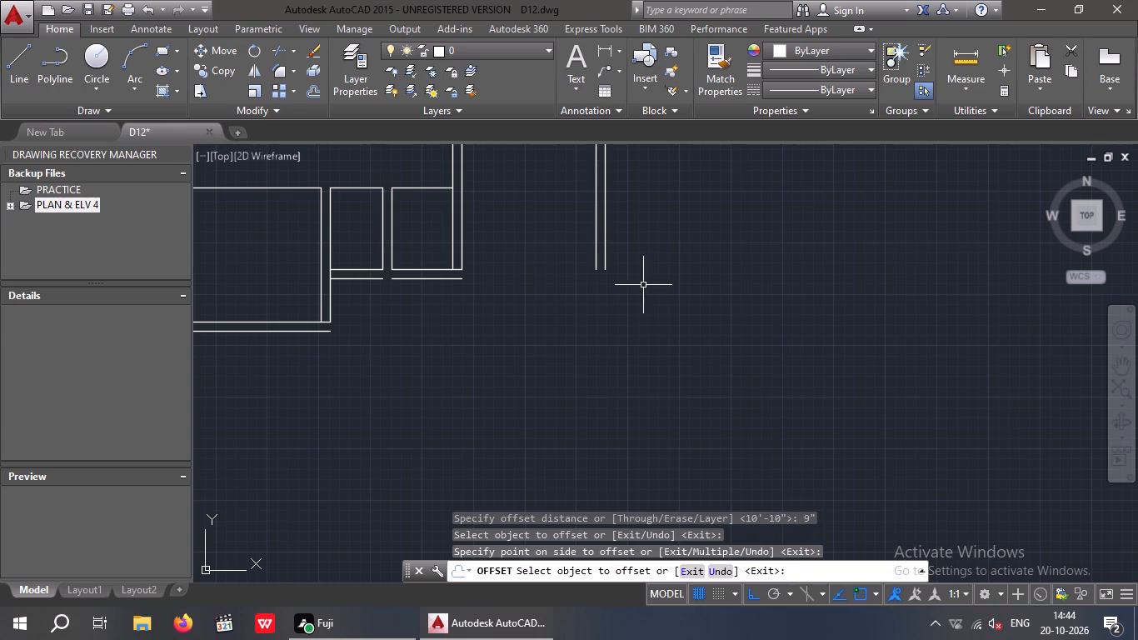
# Offset the fifth room's inner top wall line 13'2" downward to form its inner bottom wall line.
pyautogui.press('Escape')
pyautogui.press('o')
pyautogui.press('Return')
pyautogui.write('13')
pyautogui.hotkey('shift', '"')
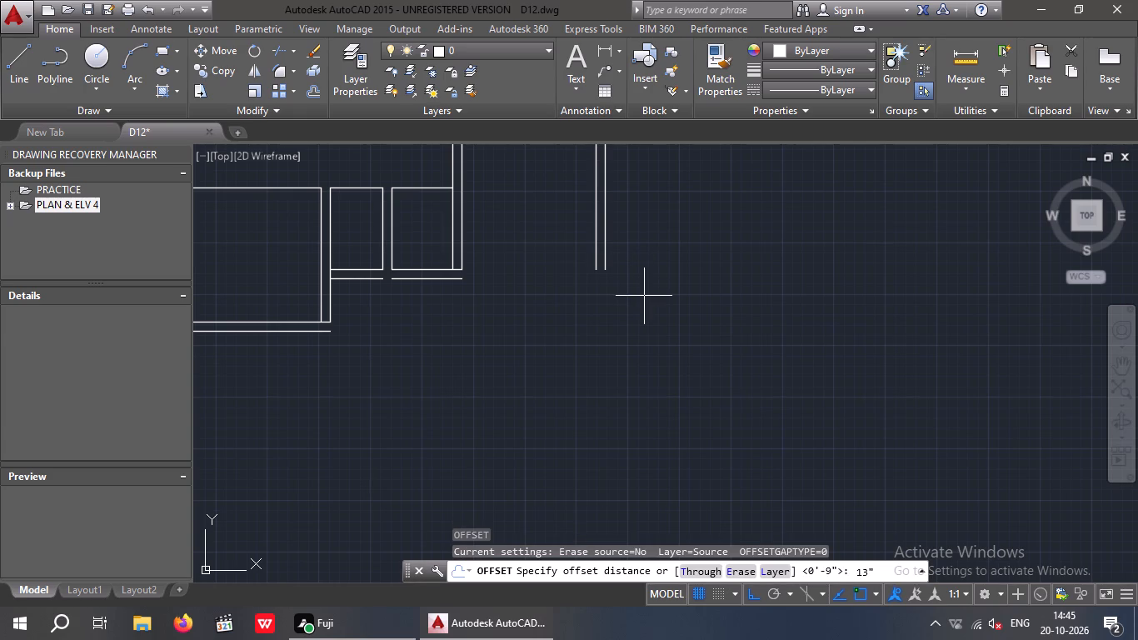
pyautogui.press('BackSpace')
pyautogui.write('2"')
pyautogui.press('BackSpace')
pyautogui.press('BackSpace')
pyautogui.press("'")
pyautogui.write('2"')
pyautogui.press('Return')
pyautogui.scroll(-2, 723, 280)
pyautogui.scroll(1, 645, 231)
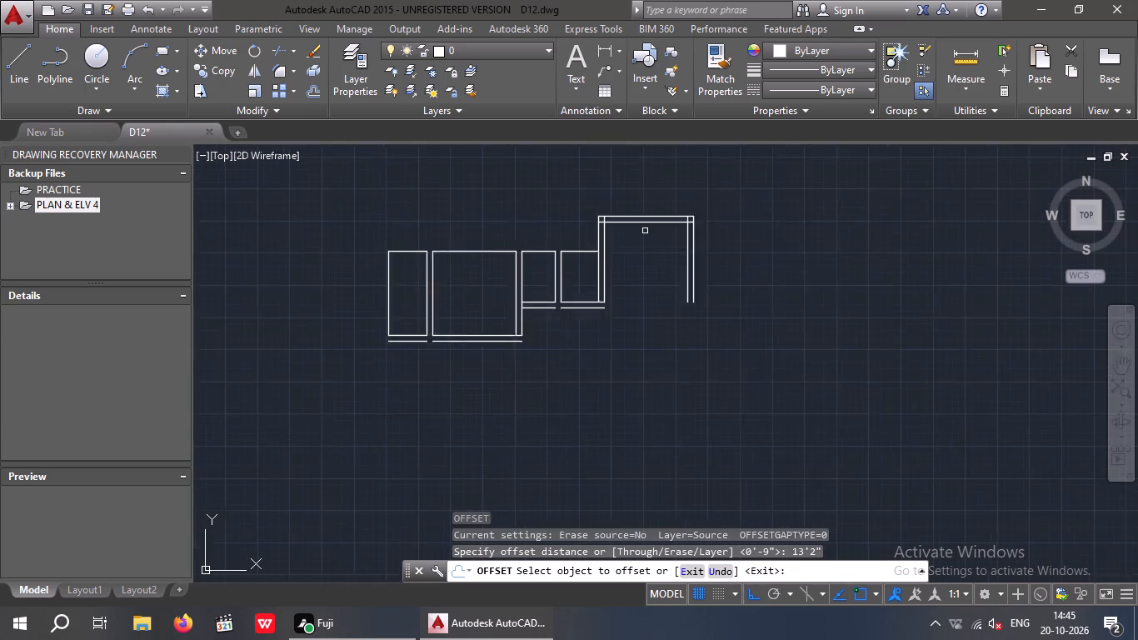
pyautogui.scroll(1, 645, 231)
pyautogui.click(647, 217)
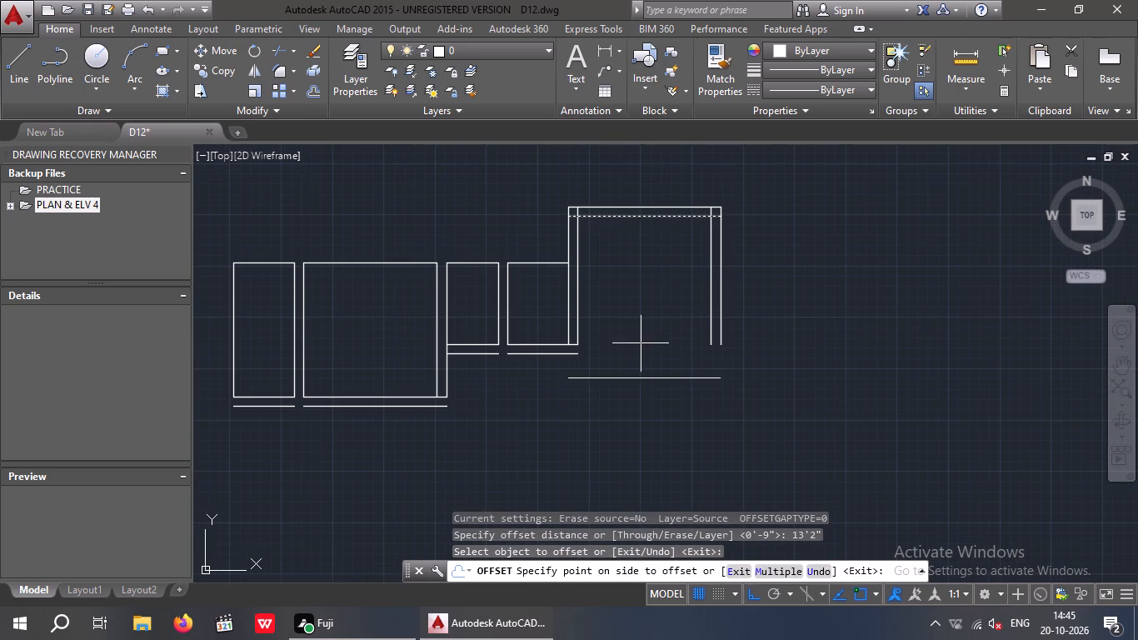
pyautogui.click(641, 343)
pyautogui.scroll(-1, 645, 342)
pyautogui.moveTo(747, 422); pyautogui.dragTo(745, 261, button='middle')
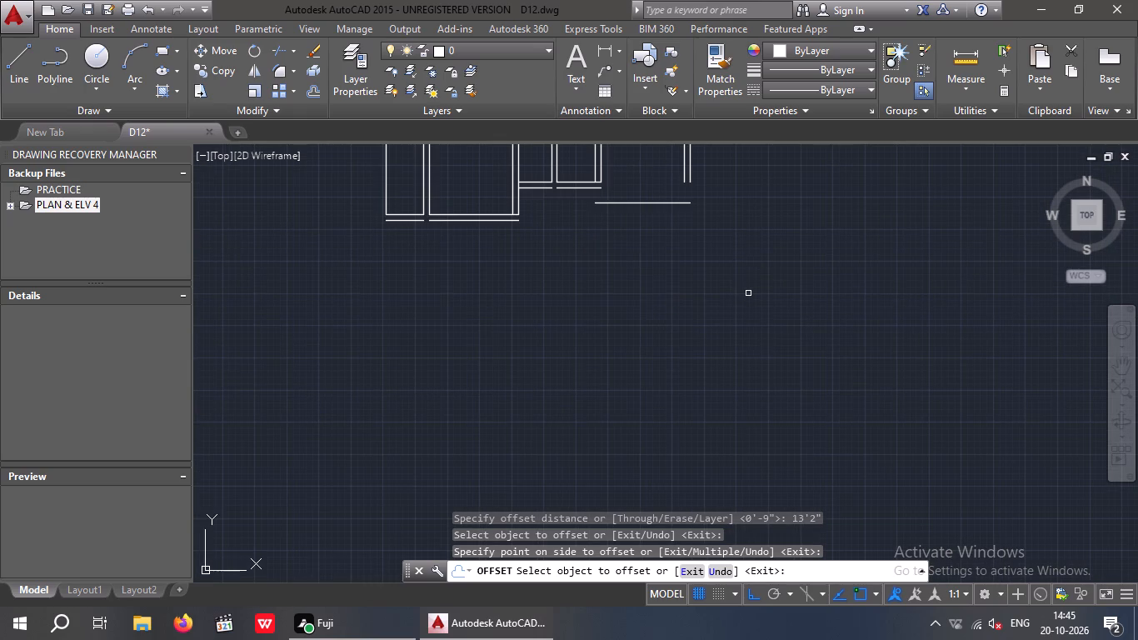
pyautogui.press('Escape')
pyautogui.press('Escape')
# Offset the fifth room's inner bottom wall line 9" downward to form its bottom wall.
pyautogui.press('o')
pyautogui.press('Return')
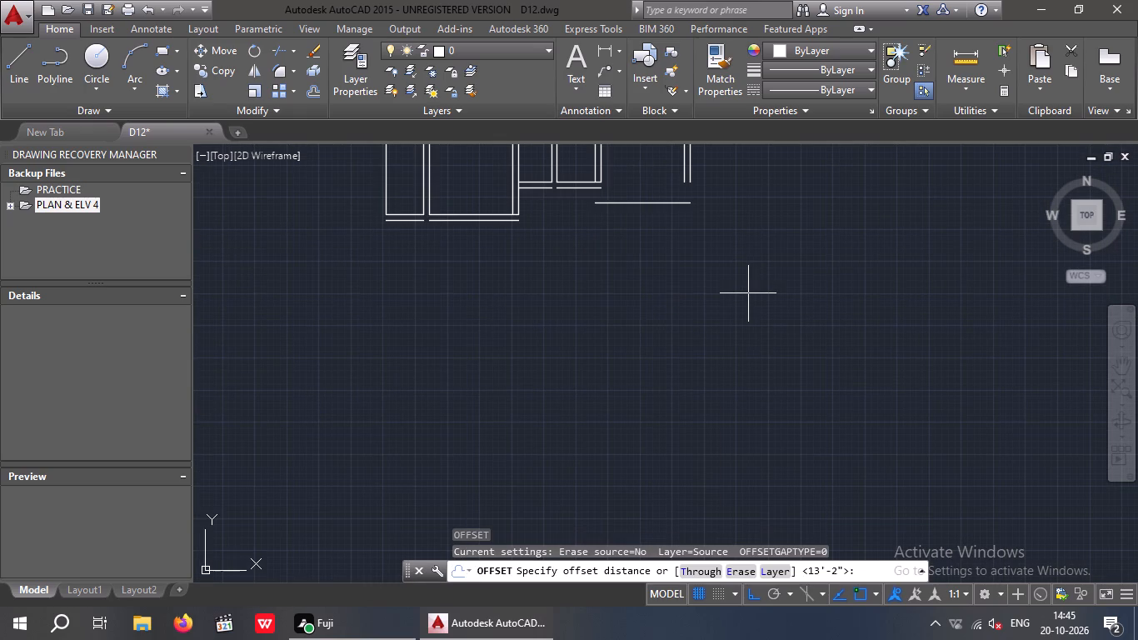
pyautogui.press('9')
pyautogui.hotkey('shift', '"')
pyautogui.press('Return')
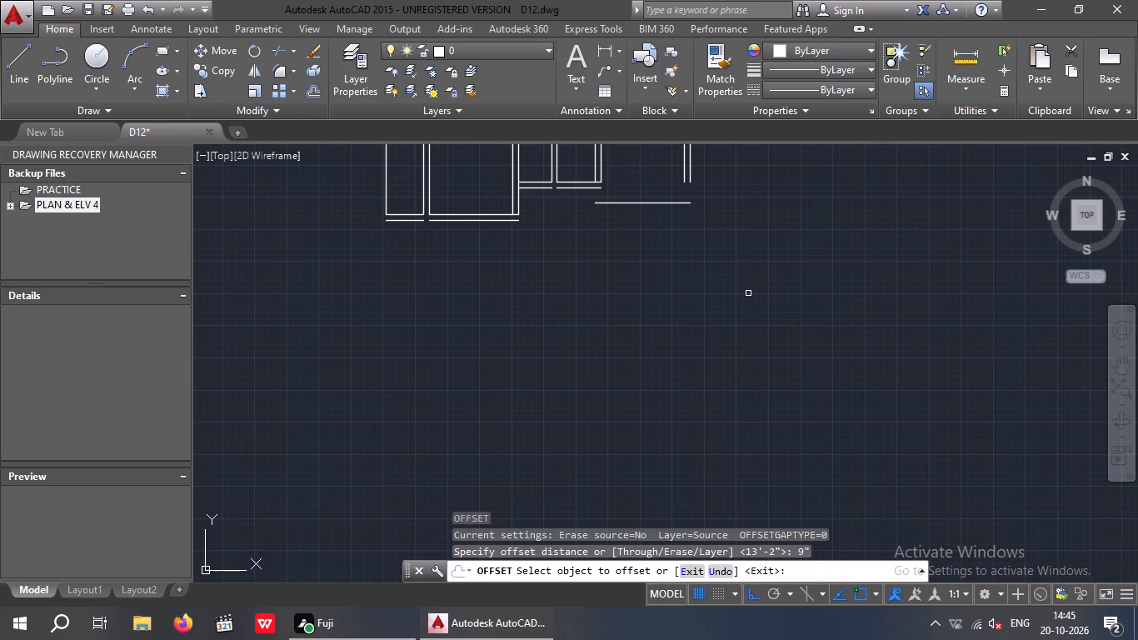
pyautogui.moveTo(650, 203); pyautogui.dragTo(650, 222)
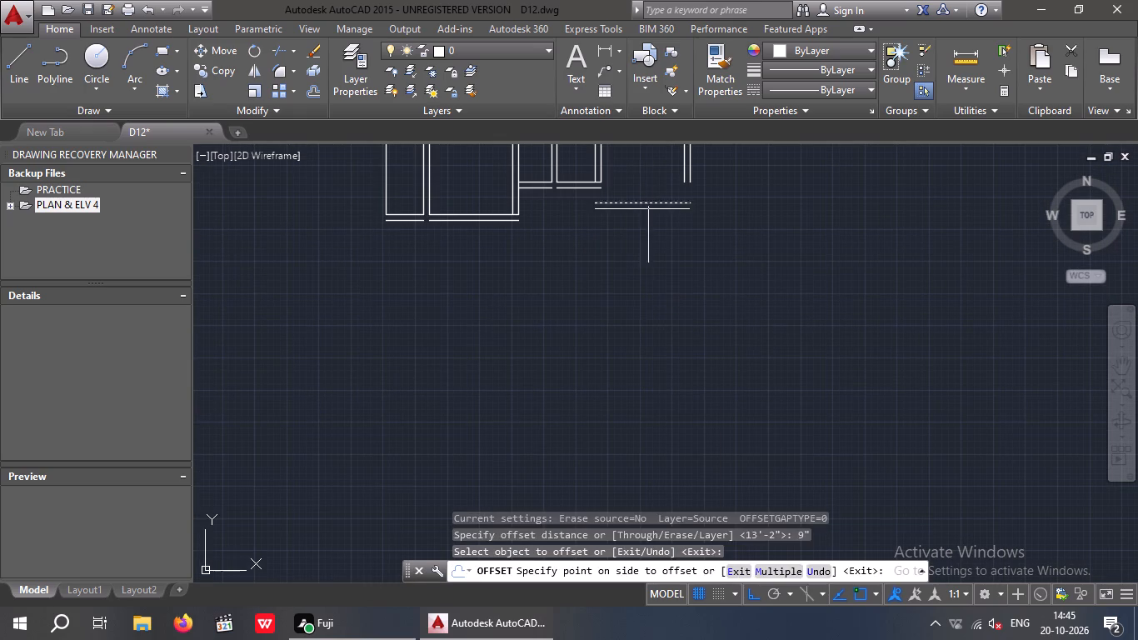
pyautogui.click(646, 248)
pyautogui.press('Escape')
pyautogui.press('Escape')
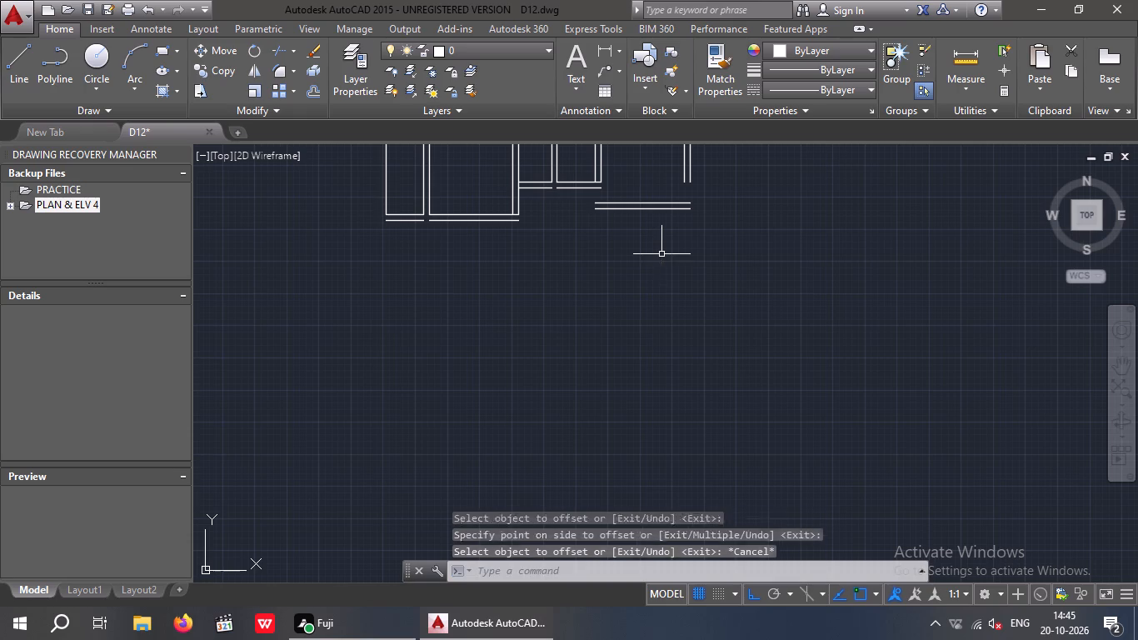
# Offset the outer line of the fifth room's bottom wall 4'7" downward for the space below it.
pyautogui.moveTo(715, 273); pyautogui.dragTo(747, 219, button='middle')
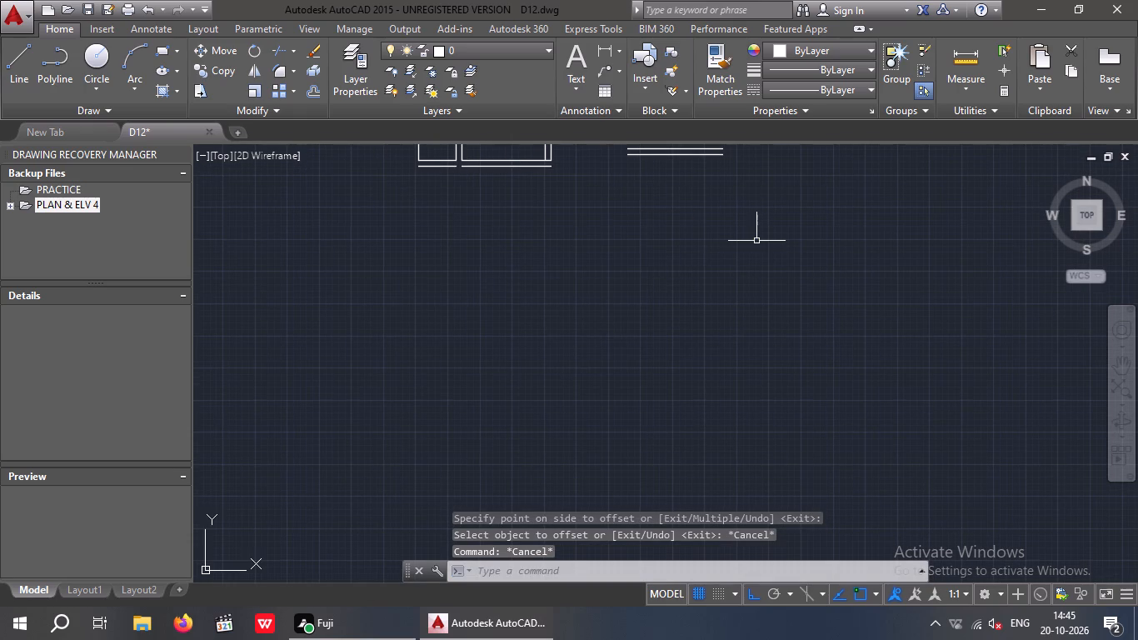
pyautogui.press('o')
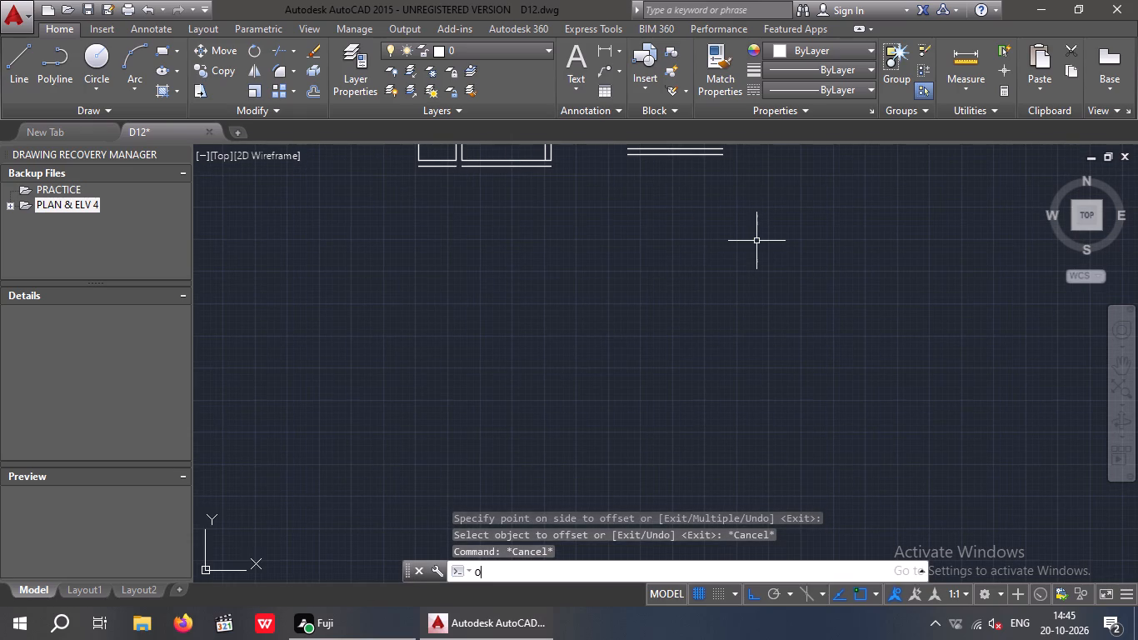
pyautogui.press('Return')
pyautogui.write('4\'7"')
pyautogui.press('Return')
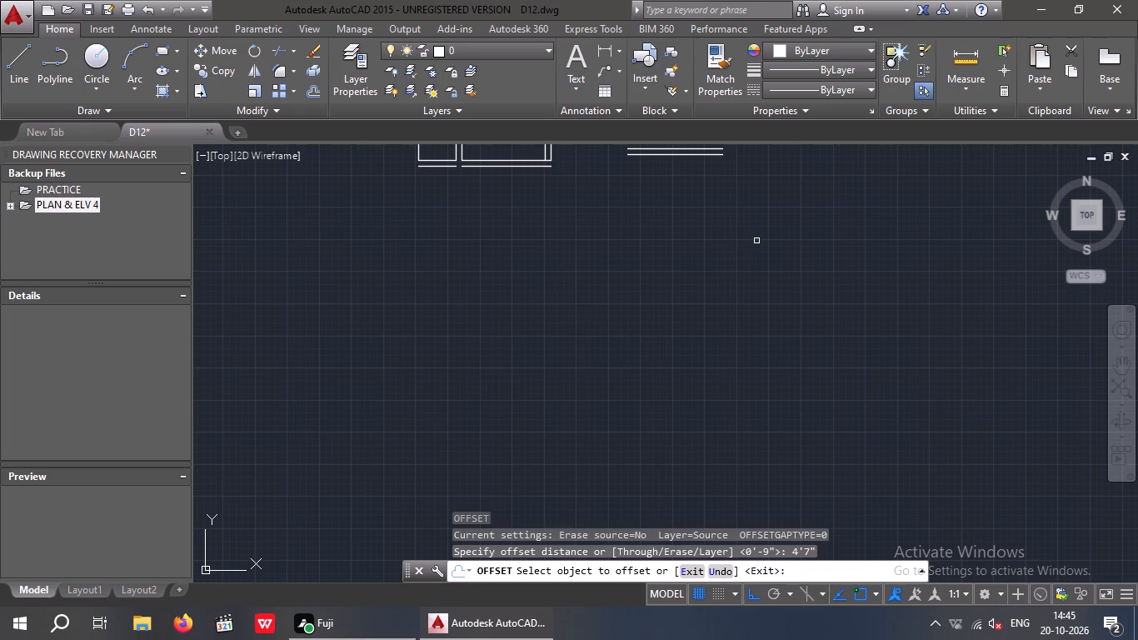
pyautogui.moveTo(682, 201); pyautogui.dragTo(672, 299, button='middle')
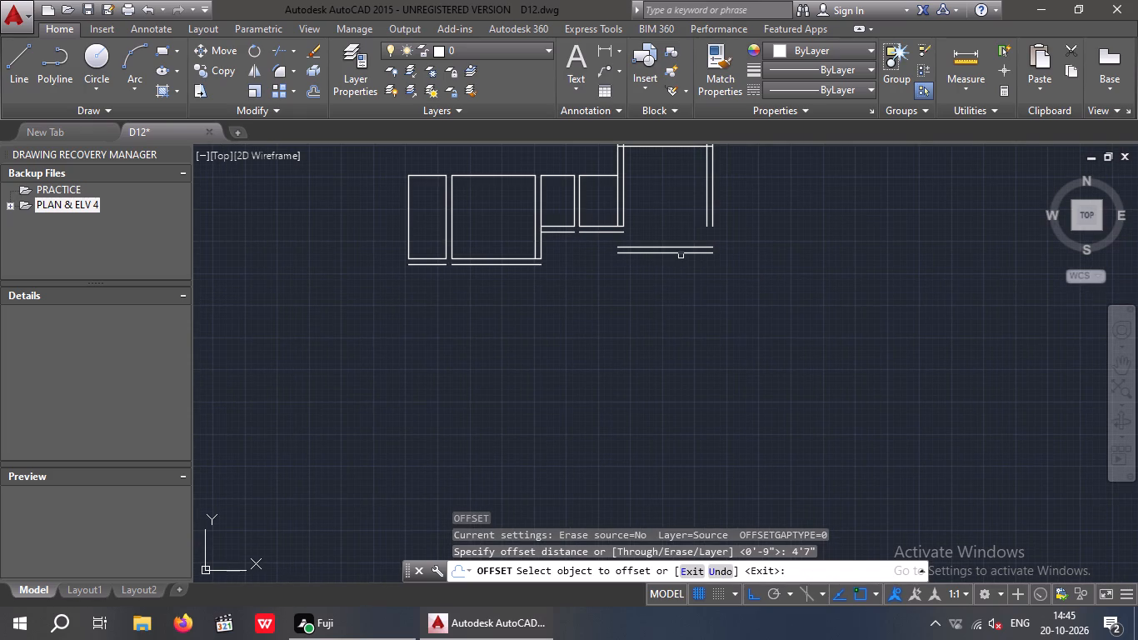
pyautogui.click(681, 256)
pyautogui.click(686, 303)
pyautogui.press('Escape')
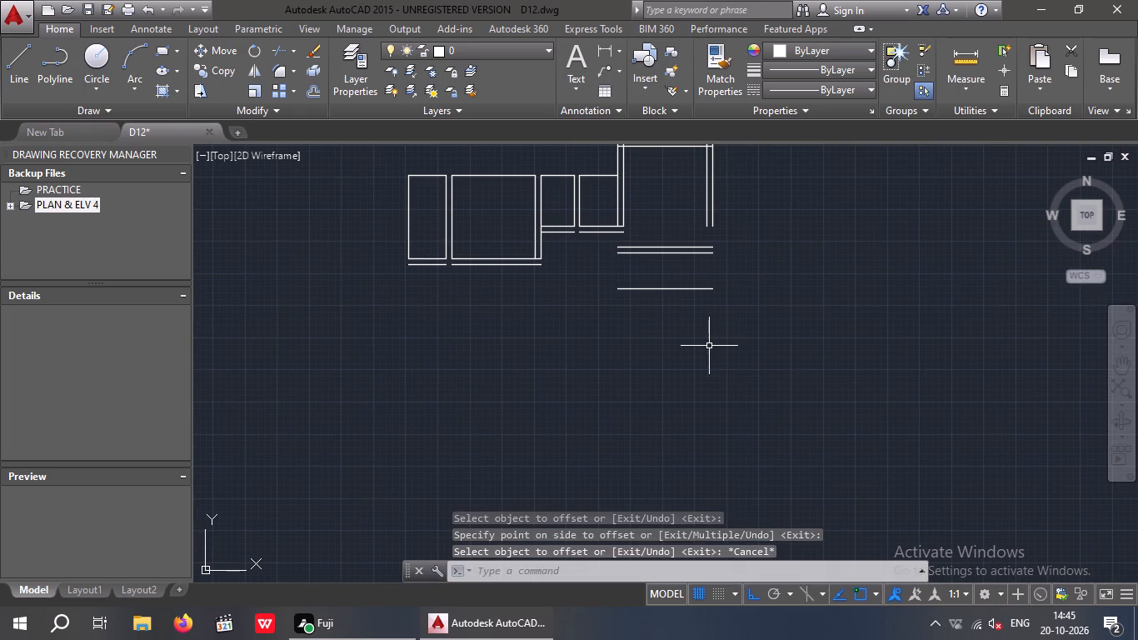
pyautogui.press('Escape')
# Offset the lowest horizontal line below the fifth room 9" downward to form a second horizontal wall.
pyautogui.press('o')
pyautogui.press('Return')
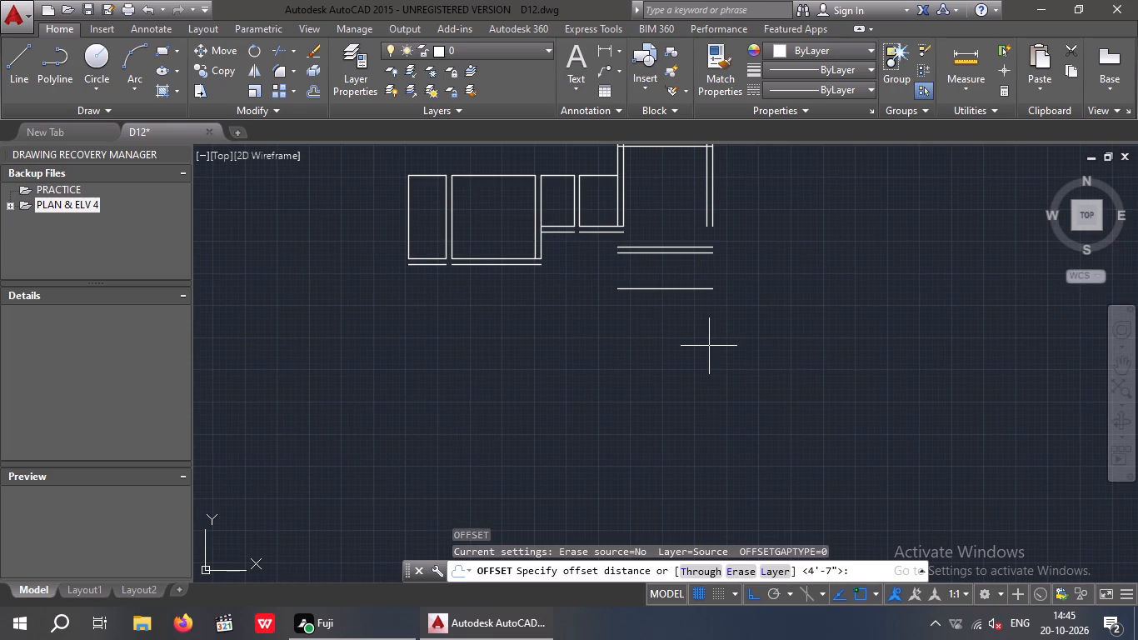
pyautogui.press('9')
pyautogui.hotkey('shift', '"')
pyautogui.press('Return')
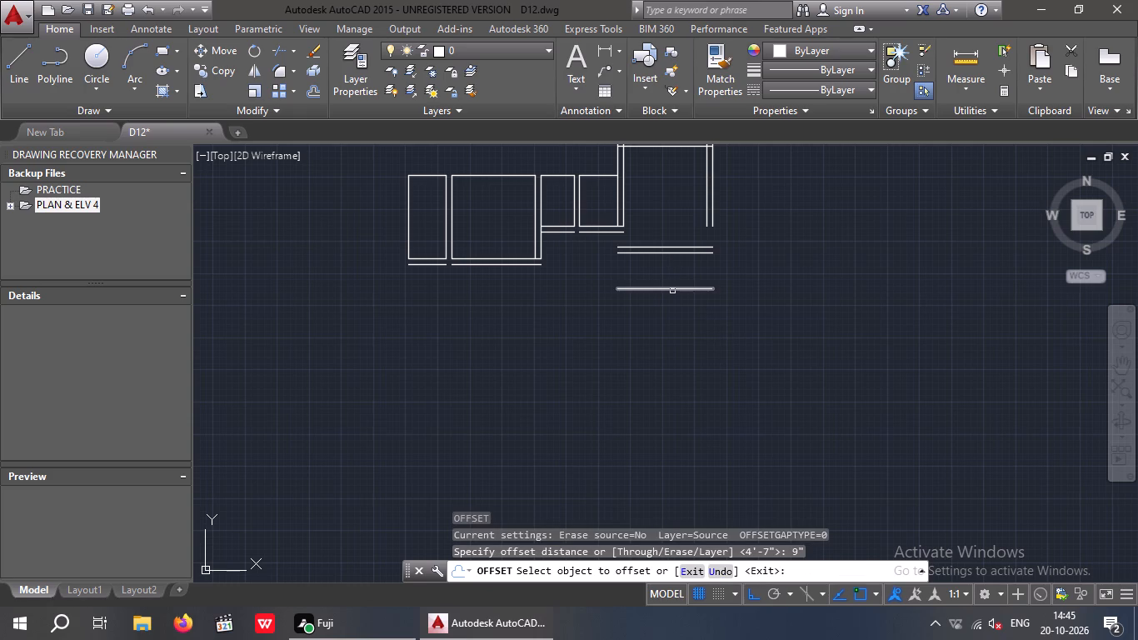
pyautogui.moveTo(672, 291); pyautogui.dragTo(672, 302)
pyautogui.click(672, 313)
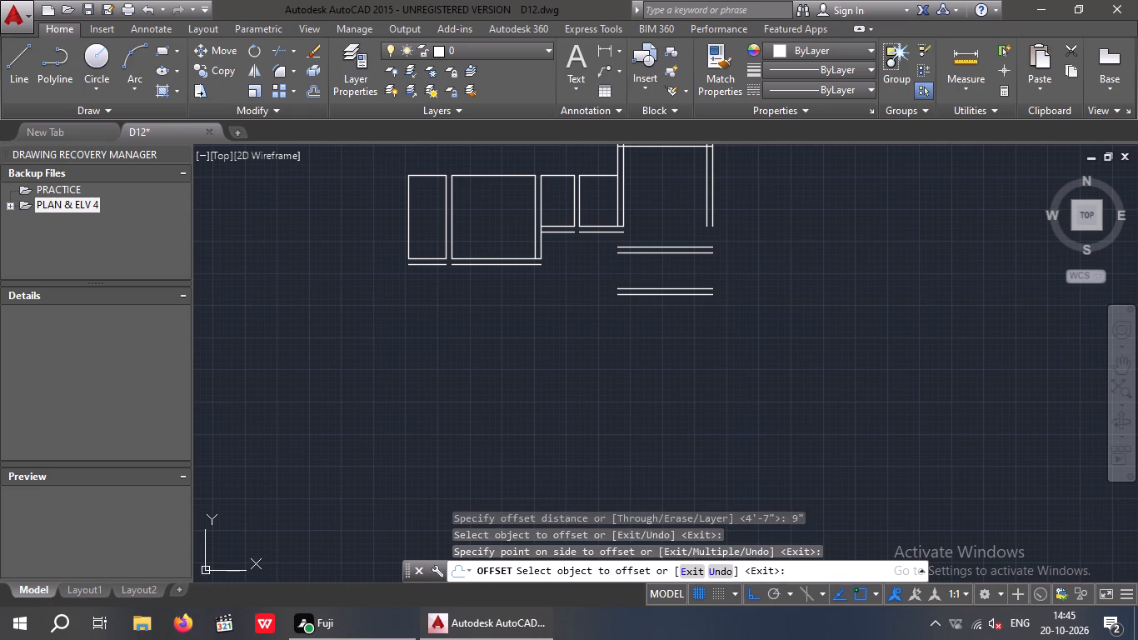
pyautogui.press('Escape')
pyautogui.press('Escape')
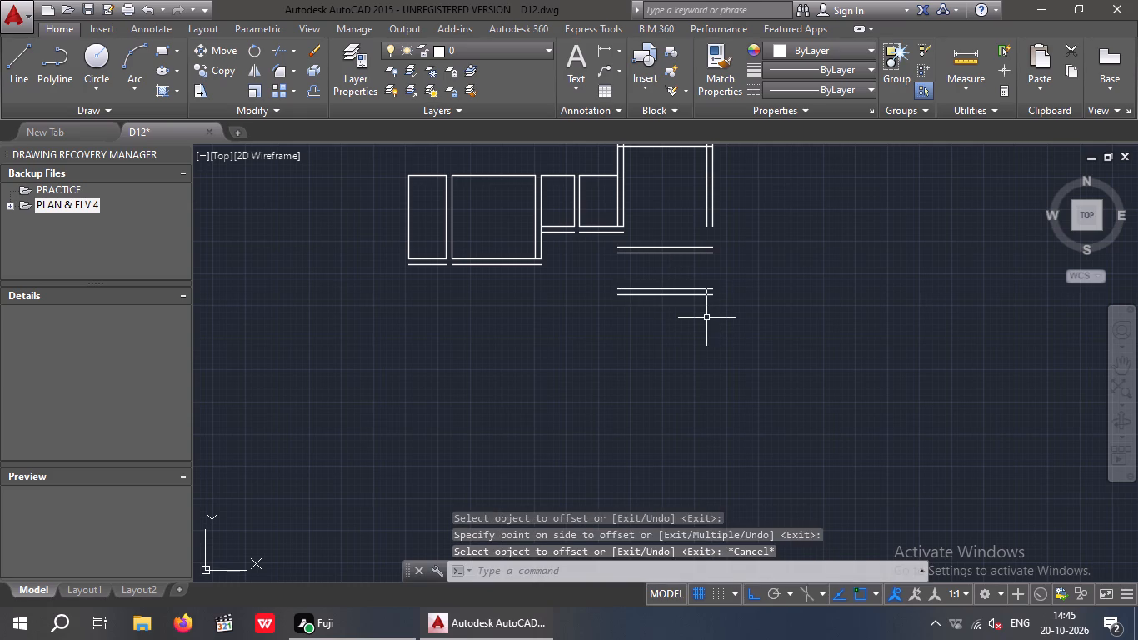
pyautogui.press('Escape')
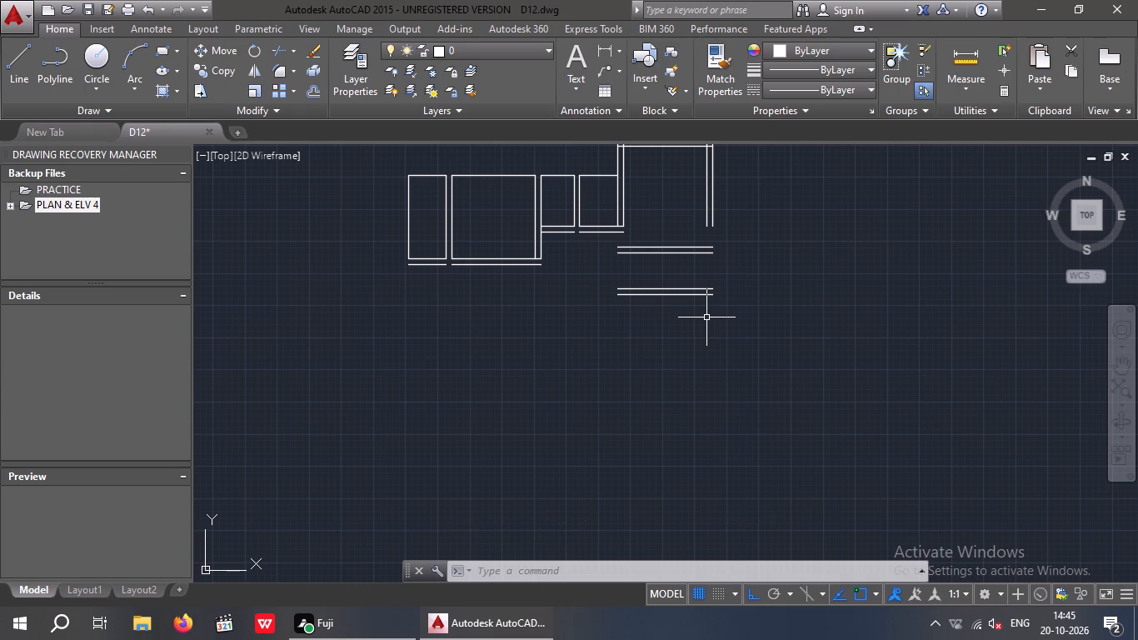
# Offset the lower line of the second horizontal wall below the fifth room 11'2" downward for another room.
pyautogui.press('o')
pyautogui.press('Return')
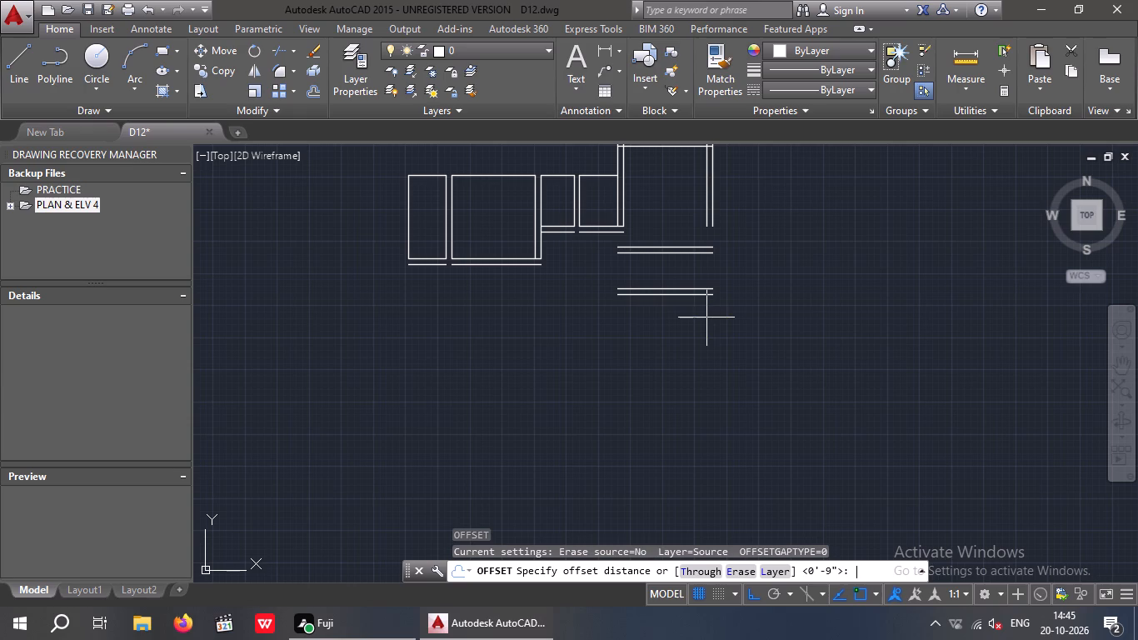
pyautogui.write("11'")
pyautogui.press('2')
pyautogui.hotkey('shift', '"')
pyautogui.press('Return')
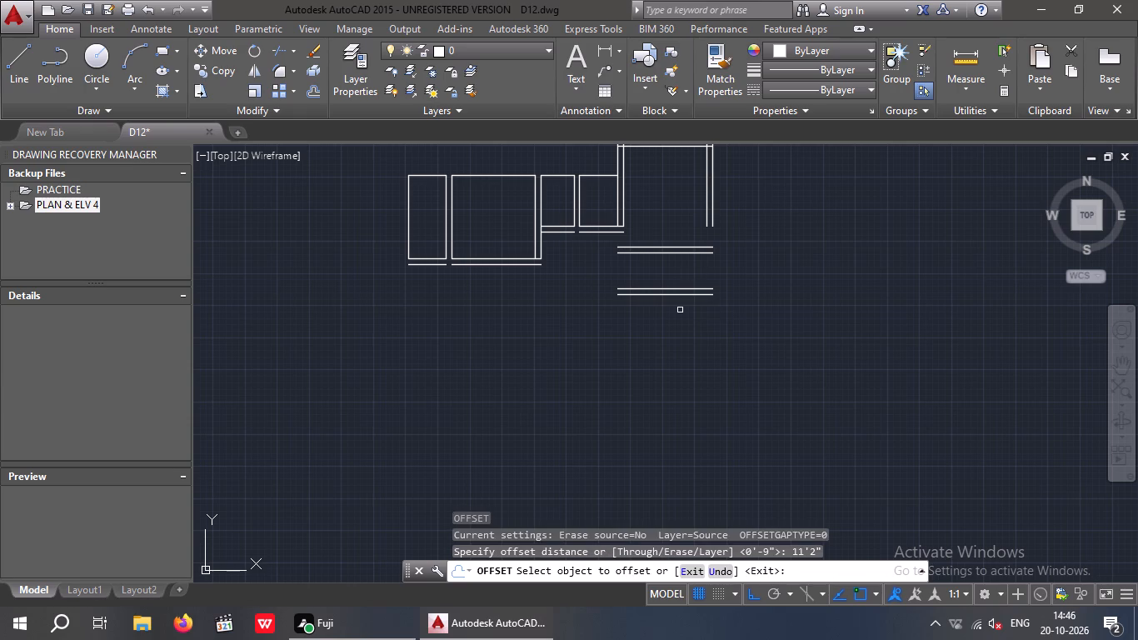
pyautogui.moveTo(680, 312); pyautogui.dragTo(693, 250, button='middle')
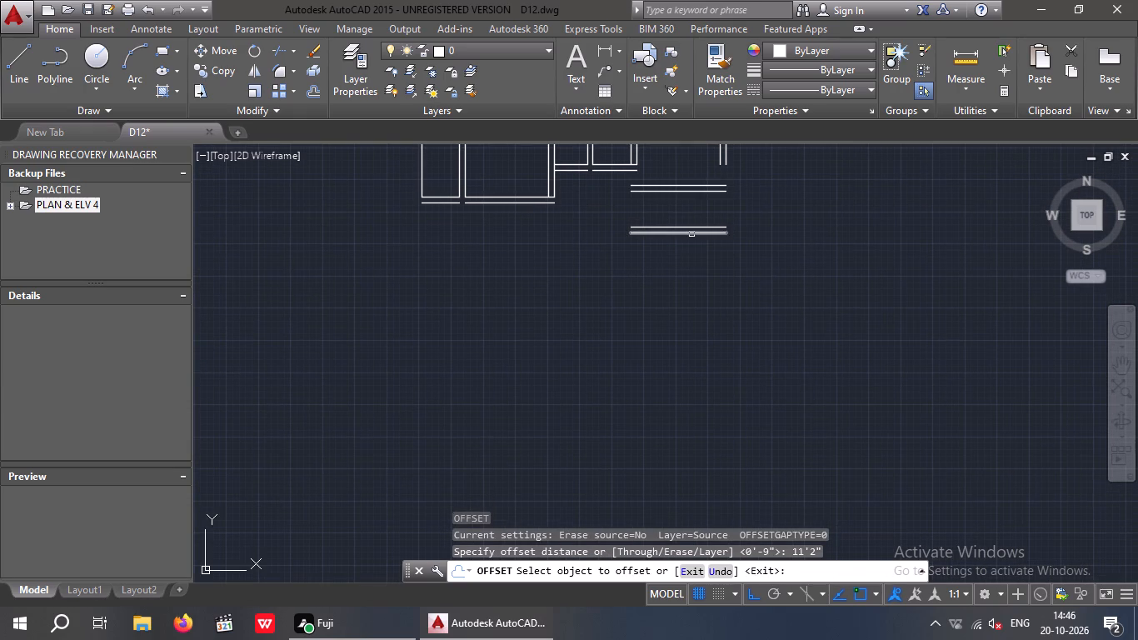
pyautogui.moveTo(691, 234); pyautogui.dragTo(691, 254)
pyautogui.click(691, 307)
pyautogui.moveTo(676, 293); pyautogui.dragTo(666, 357, button='middle')
pyautogui.press('Escape')
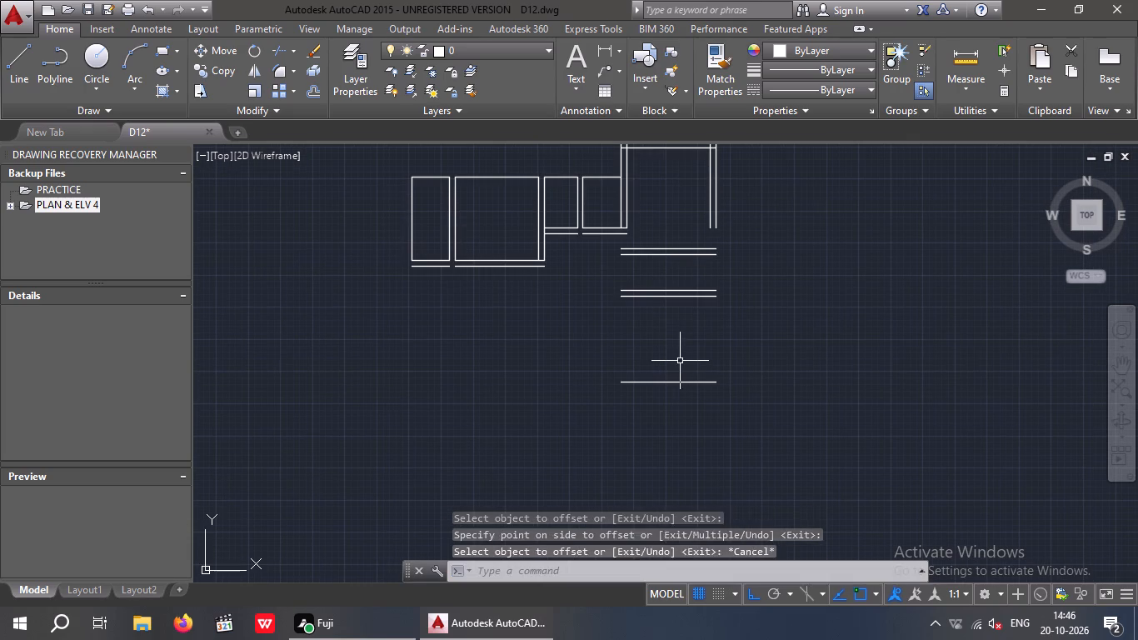
pyautogui.press('Escape')
# Offset the lowest horizontal line 9" downward to form the bottom wall of the lowest room.
pyautogui.press('o')
pyautogui.press('Return')
pyautogui.write('9"')
pyautogui.press('Return')
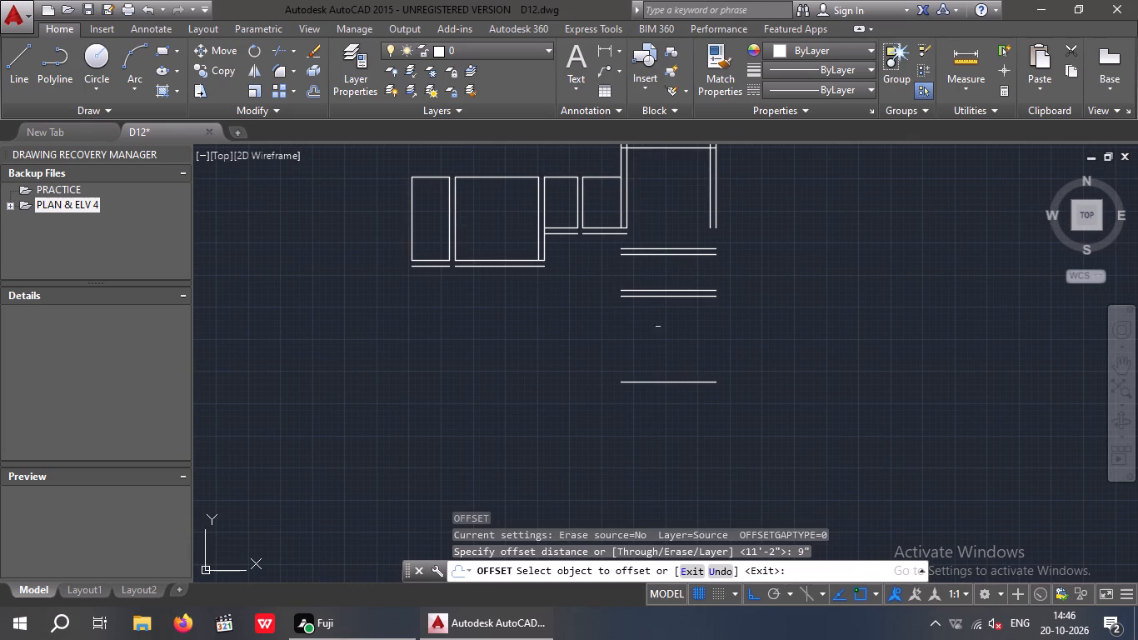
pyautogui.click(681, 380)
pyautogui.click(678, 404)
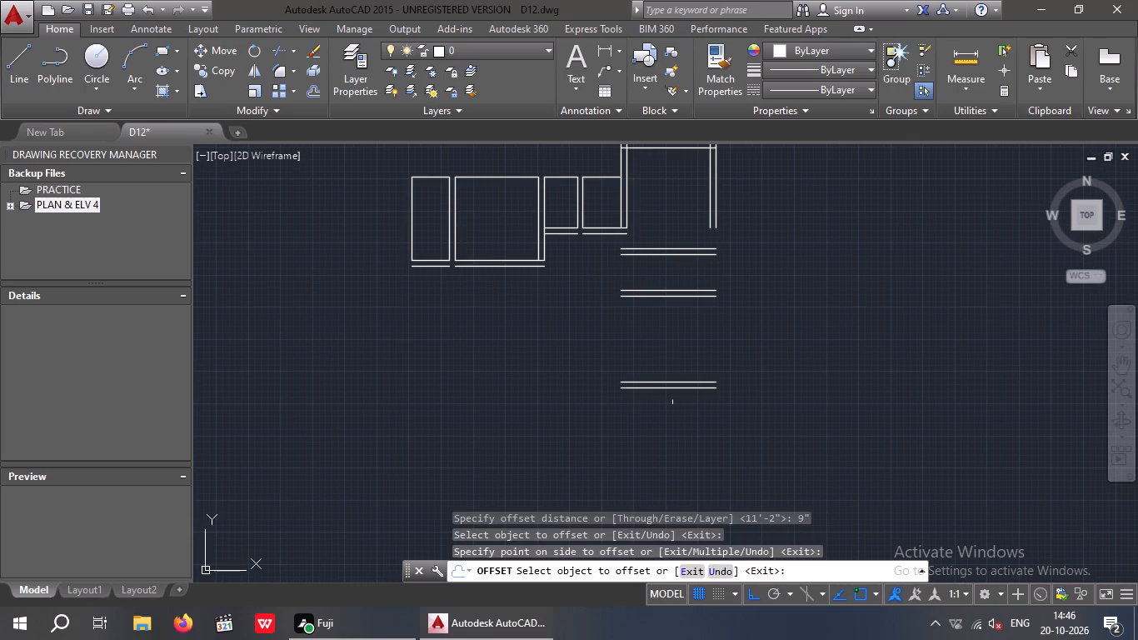
# Offset the top wall lines of the first four rooms 9" upward to form their outer top walls.
pyautogui.moveTo(626, 294); pyautogui.dragTo(621, 392, button='middle')
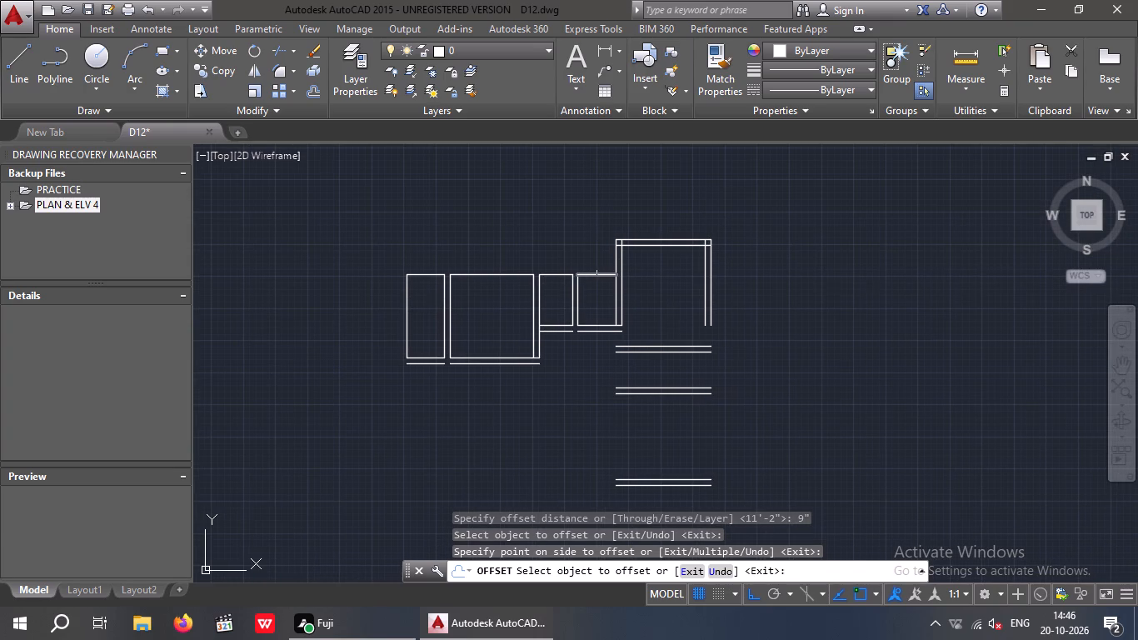
pyautogui.click(599, 272)
pyautogui.click(604, 251)
pyautogui.click(556, 276)
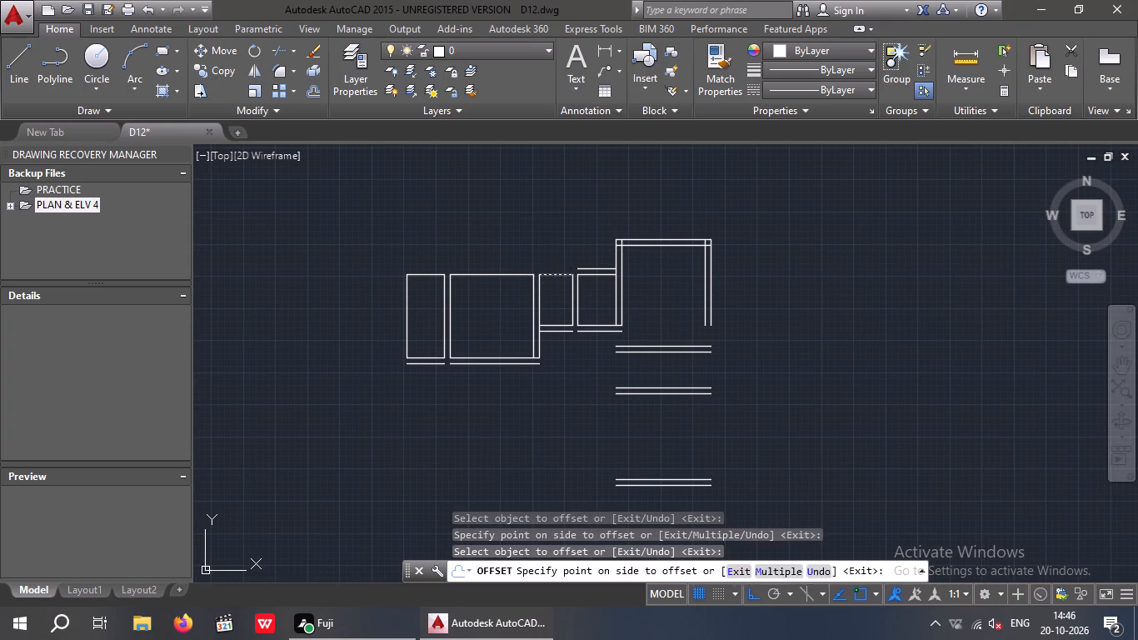
pyautogui.click(559, 263)
pyautogui.click(507, 276)
pyautogui.click(512, 254)
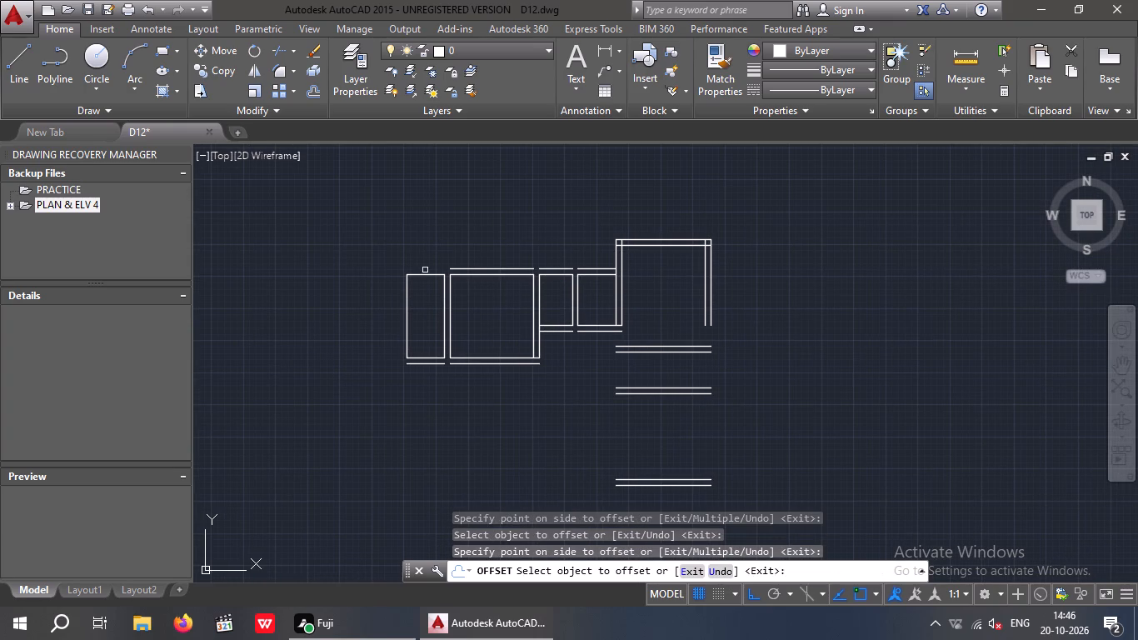
pyautogui.click(425, 275)
pyautogui.click(431, 262)
# Offset the first room's left wall line 9" outward to form its outer left wall.
pyautogui.moveTo(407, 303); pyautogui.dragTo(392, 311)
pyautogui.click(385, 314)
pyautogui.scroll(-2, 387, 313)
pyautogui.scroll(5, 461, 375)
pyautogui.moveTo(470, 362); pyautogui.dragTo(472, 362, button='middle')
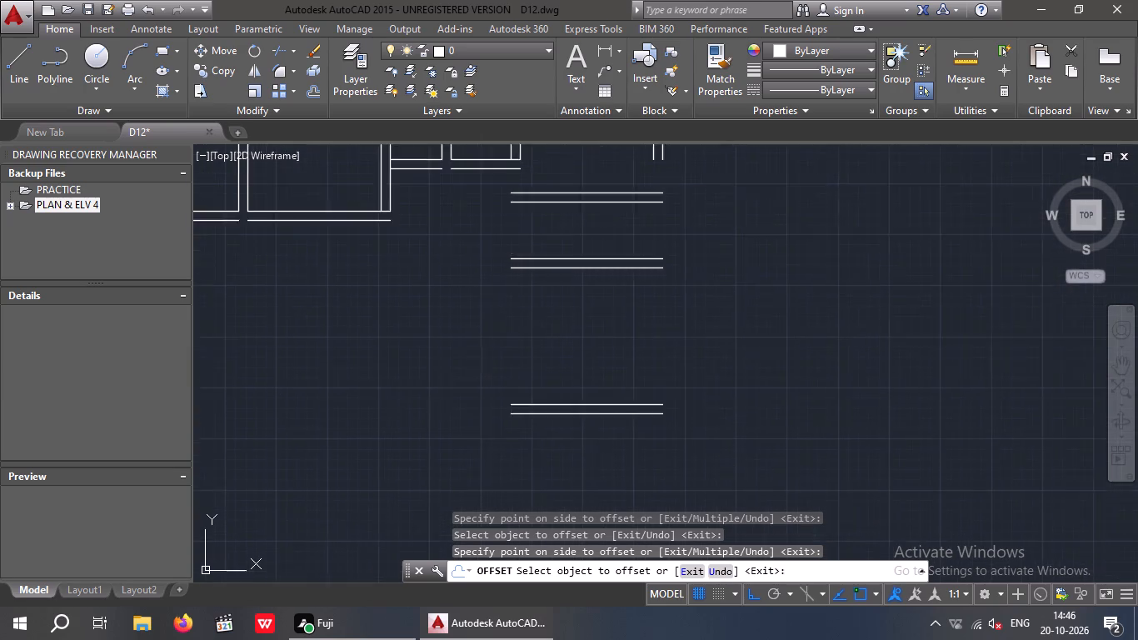
pyautogui.moveTo(472, 362); pyautogui.dragTo(561, 337, button='middle')
pyautogui.moveTo(546, 342); pyautogui.dragTo(515, 391, button='middle')
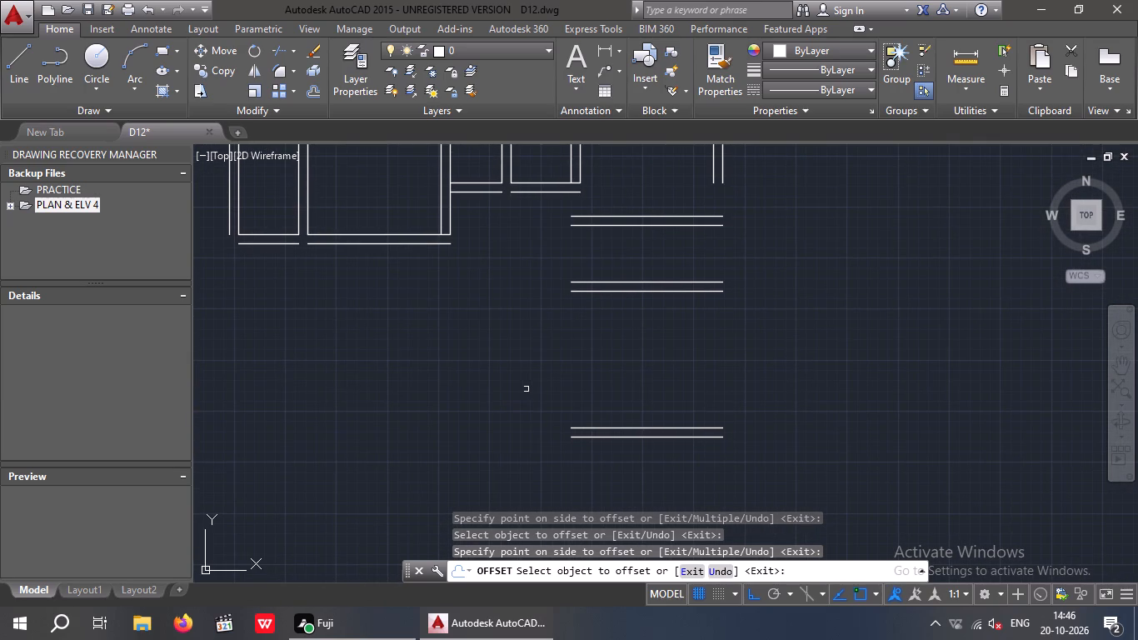
pyautogui.press('Escape')
pyautogui.press('Escape')
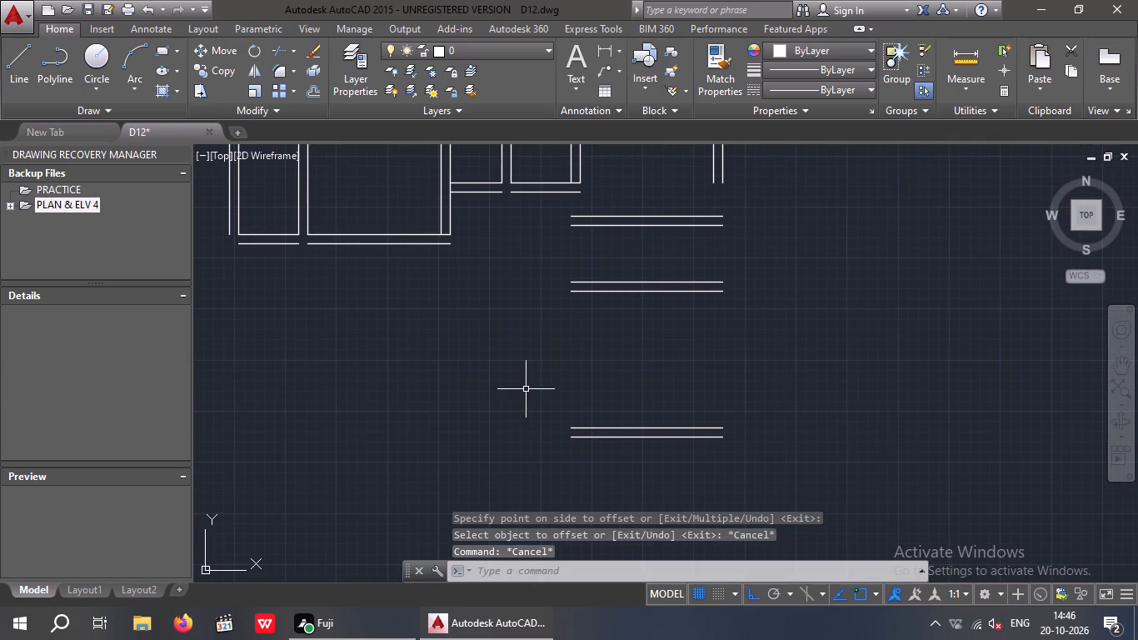
# Extend both lines of the fifth room's right wall down through the lower horizontal walls to the lowest room's bottom wall.
pyautogui.write('EX')
pyautogui.press('space')
pyautogui.press('space')
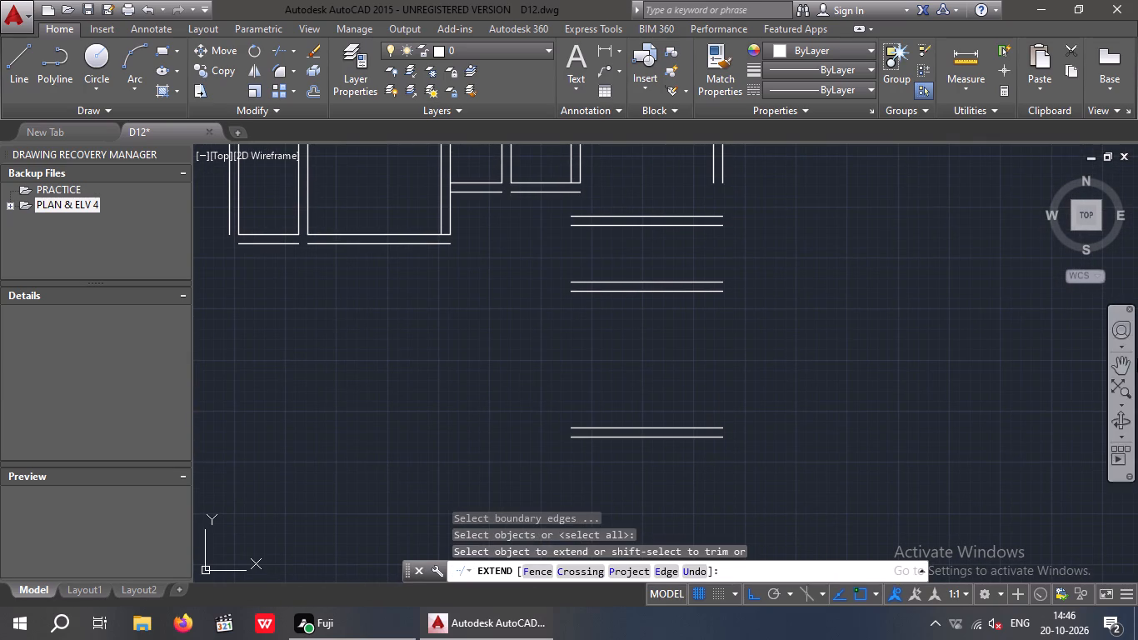
pyautogui.moveTo(775, 262); pyautogui.dragTo(786, 308, button='middle')
pyautogui.moveTo(782, 198); pyautogui.dragTo(743, 207)
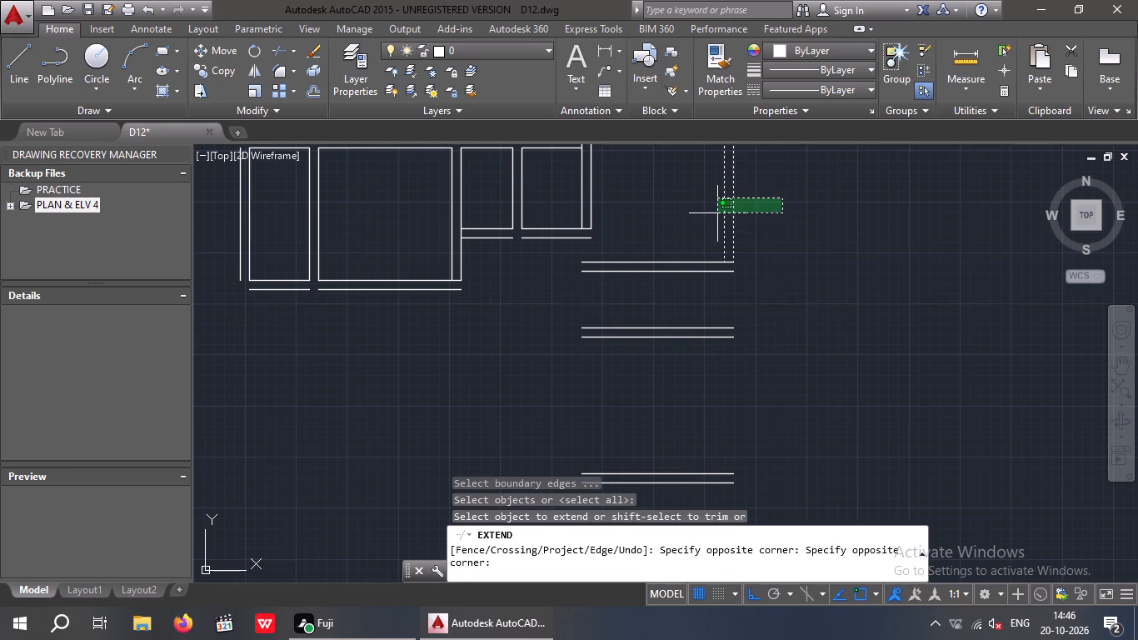
pyautogui.click(715, 213)
pyautogui.moveTo(787, 199); pyautogui.dragTo(712, 239)
pyautogui.click(692, 252)
pyautogui.moveTo(792, 228); pyautogui.dragTo(727, 252)
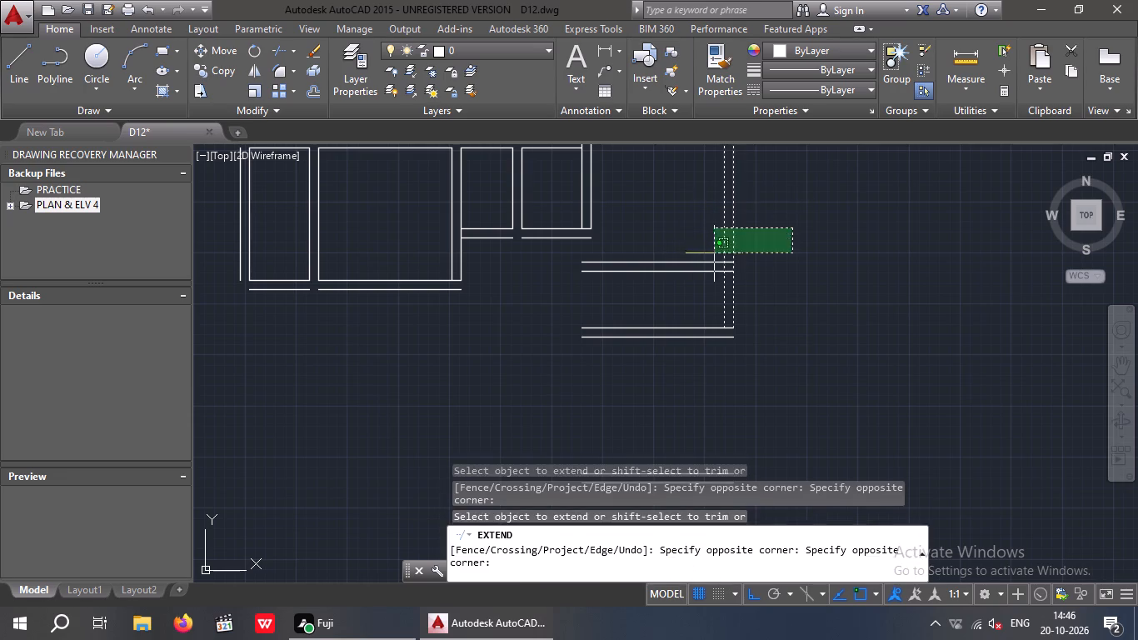
pyautogui.click(707, 252)
pyautogui.moveTo(779, 291); pyautogui.dragTo(692, 324)
pyautogui.click(684, 327)
pyautogui.moveTo(821, 283); pyautogui.dragTo(740, 302)
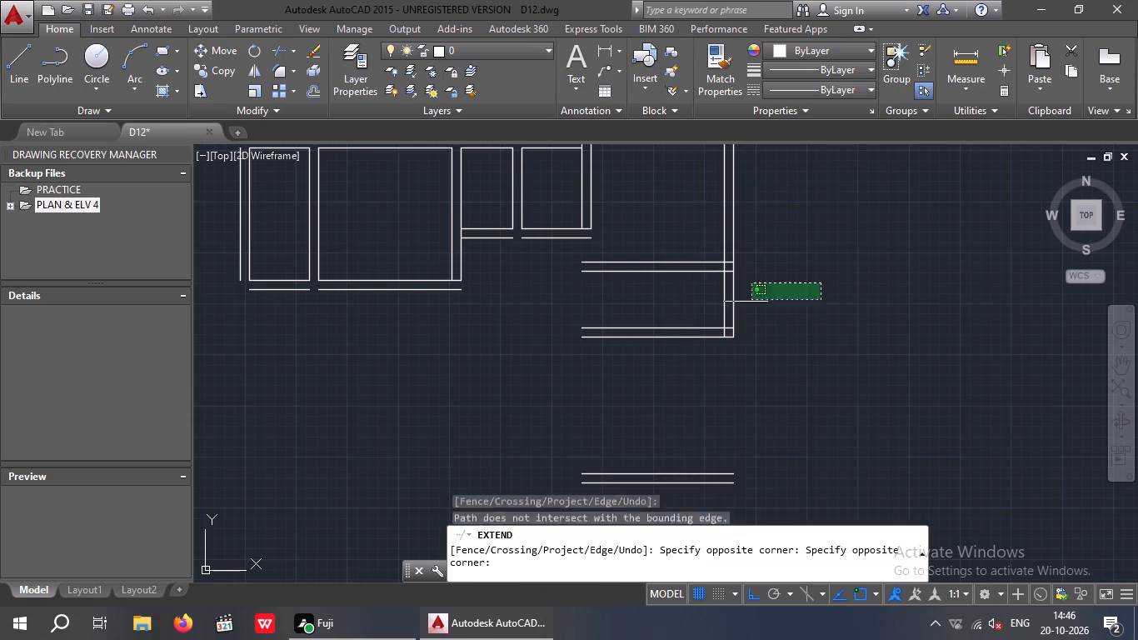
pyautogui.moveTo(740, 302); pyautogui.dragTo(717, 307)
pyautogui.click(691, 315)
pyautogui.moveTo(767, 373); pyautogui.dragTo(689, 410)
pyautogui.click(671, 420)
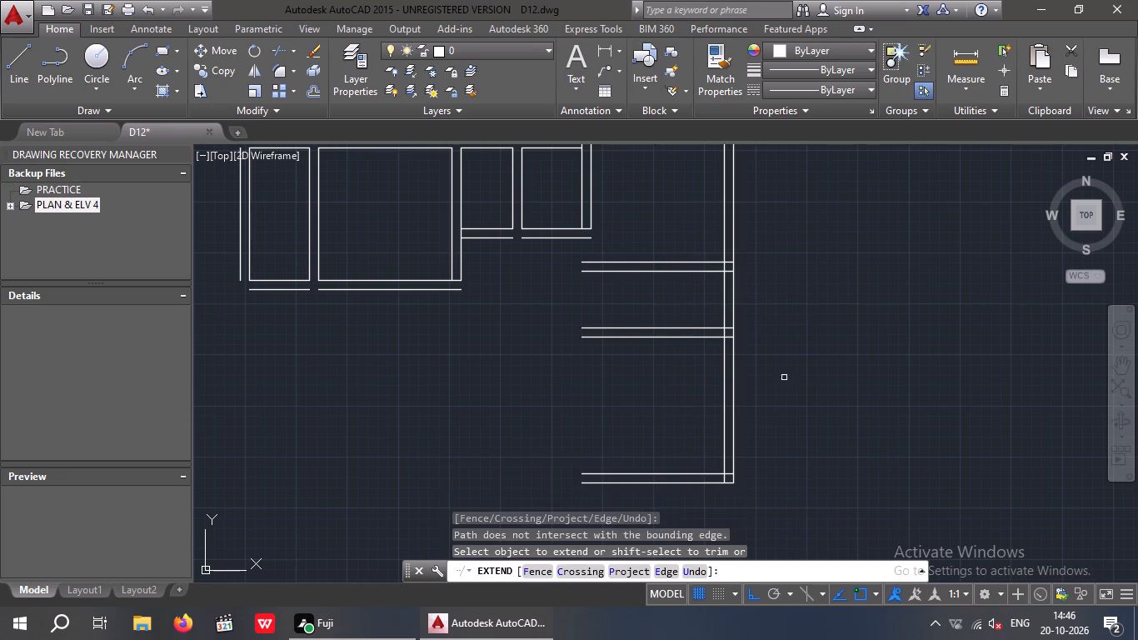
pyautogui.moveTo(804, 372); pyautogui.dragTo(832, 283, button='middle')
pyautogui.scroll(-2, 748, 256)
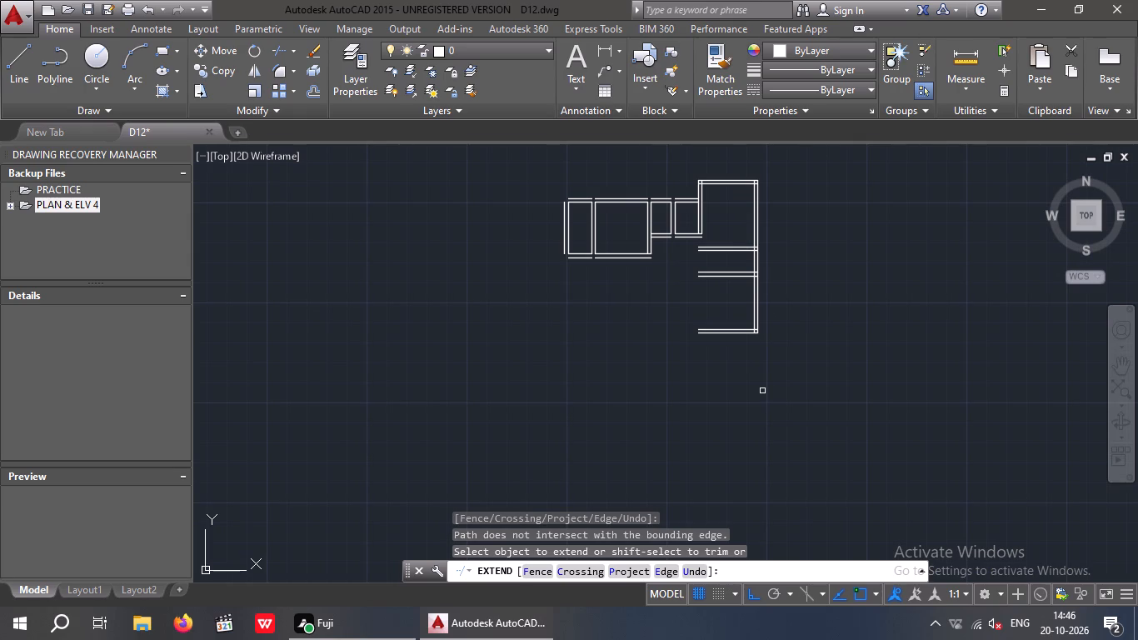
pyautogui.press('Escape')
pyautogui.press('Escape')
pyautogui.press('Escape')
pyautogui.press('Escape')
pyautogui.press('Escape')
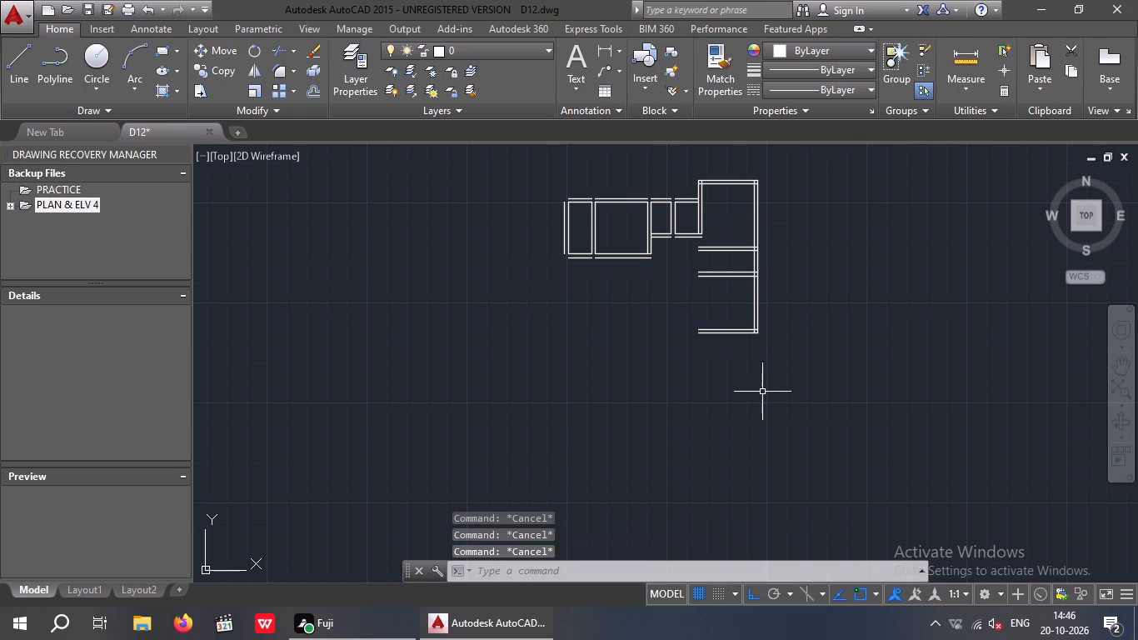
pyautogui.press('Escape')
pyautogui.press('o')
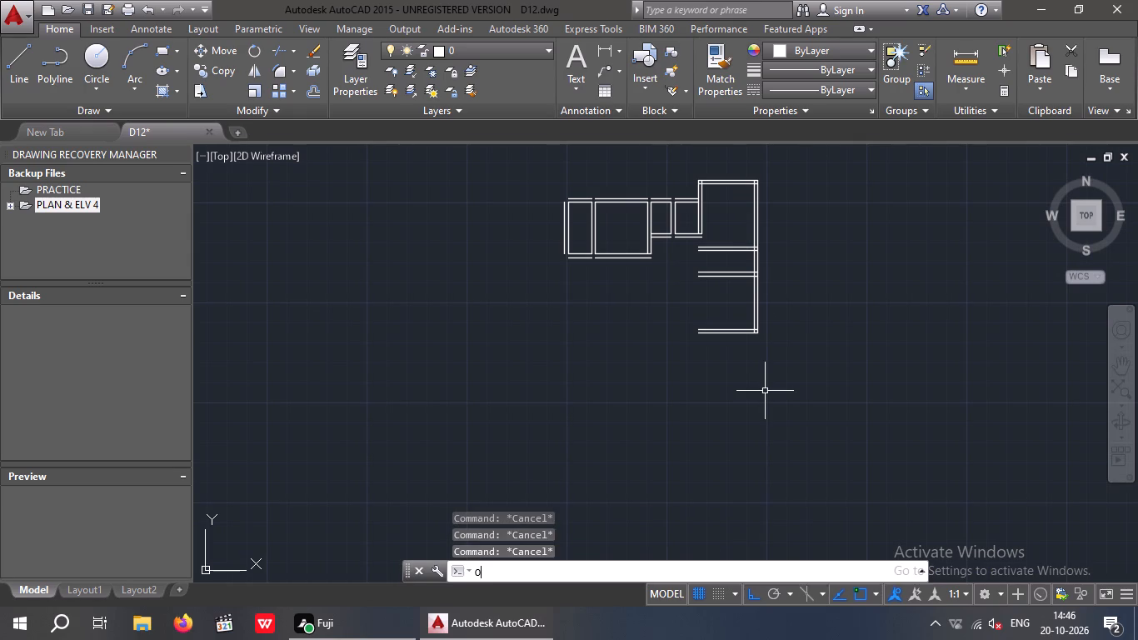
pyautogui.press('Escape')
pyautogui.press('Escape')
# Extend both lines of the fifth room's left wall down through the lower horizontal walls to the lowest room's bottom wall.
pyautogui.write('EX')
pyautogui.press('space')
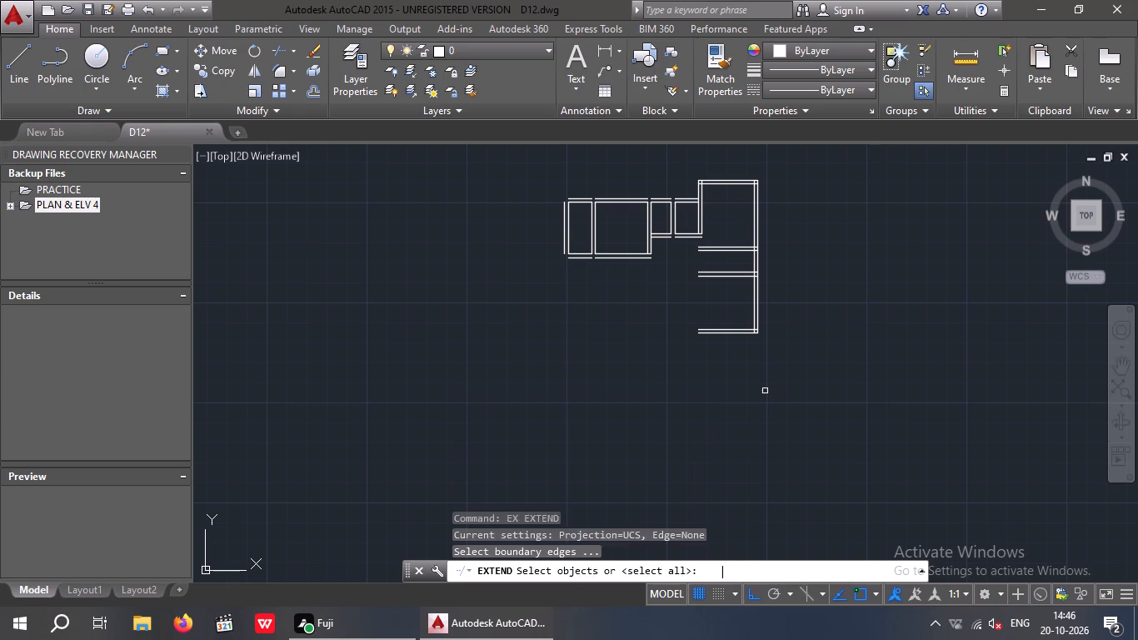
pyautogui.press('space')
pyautogui.scroll(1, 721, 225)
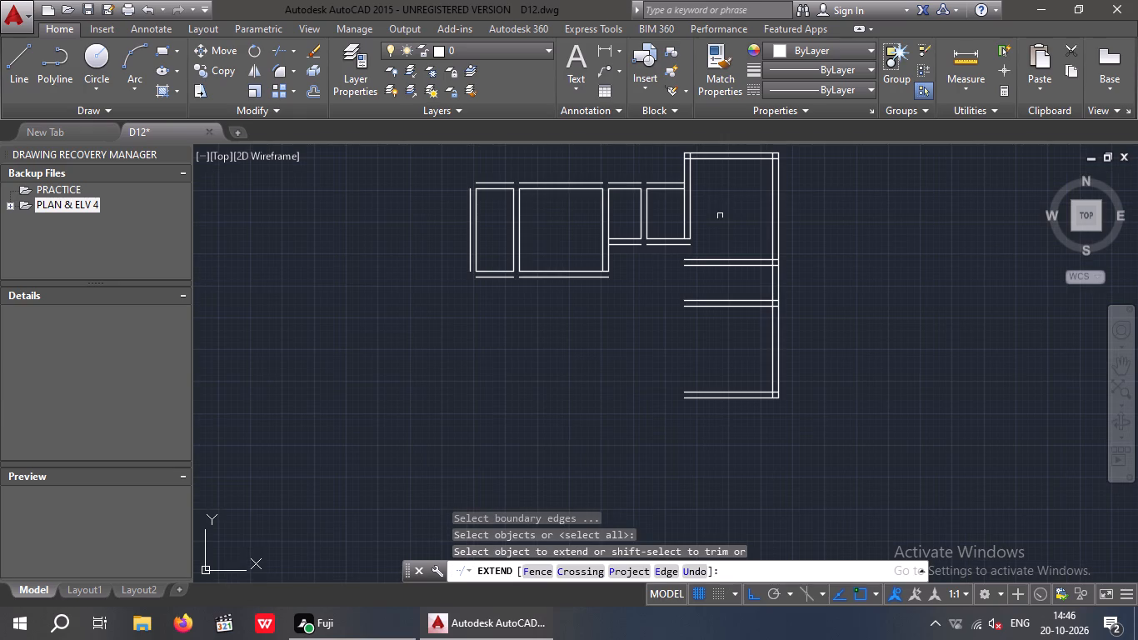
pyautogui.moveTo(720, 216); pyautogui.dragTo(710, 216)
pyautogui.click(672, 227)
pyautogui.moveTo(711, 216); pyautogui.dragTo(696, 221)
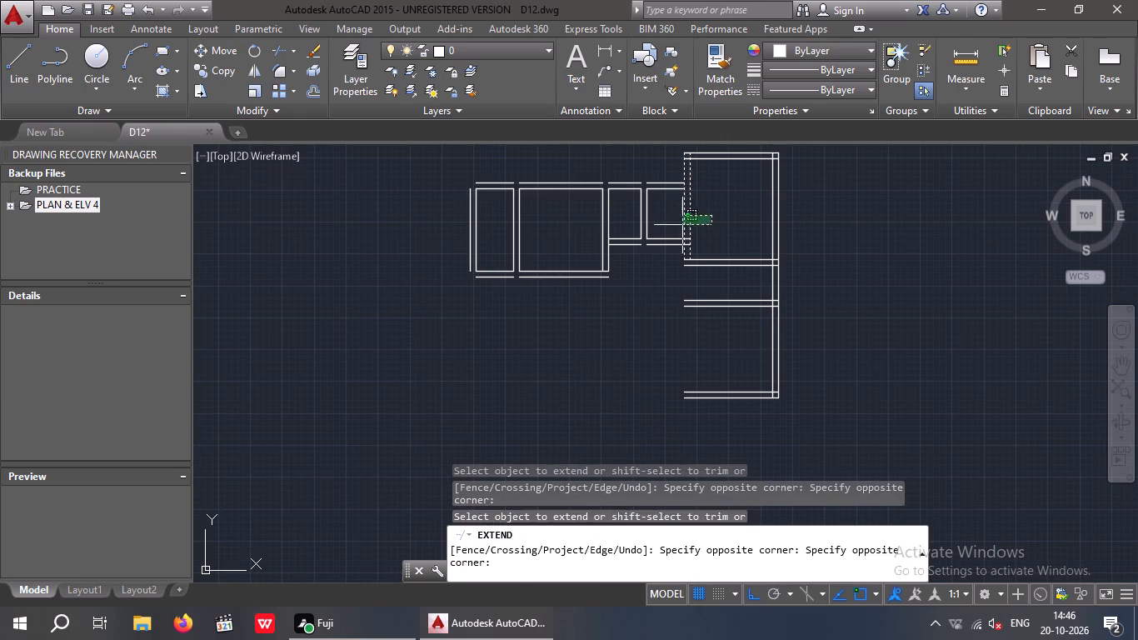
pyautogui.click(682, 225)
pyautogui.moveTo(721, 217); pyautogui.dragTo(706, 220)
pyautogui.click(686, 227)
pyautogui.moveTo(728, 215); pyautogui.dragTo(723, 215)
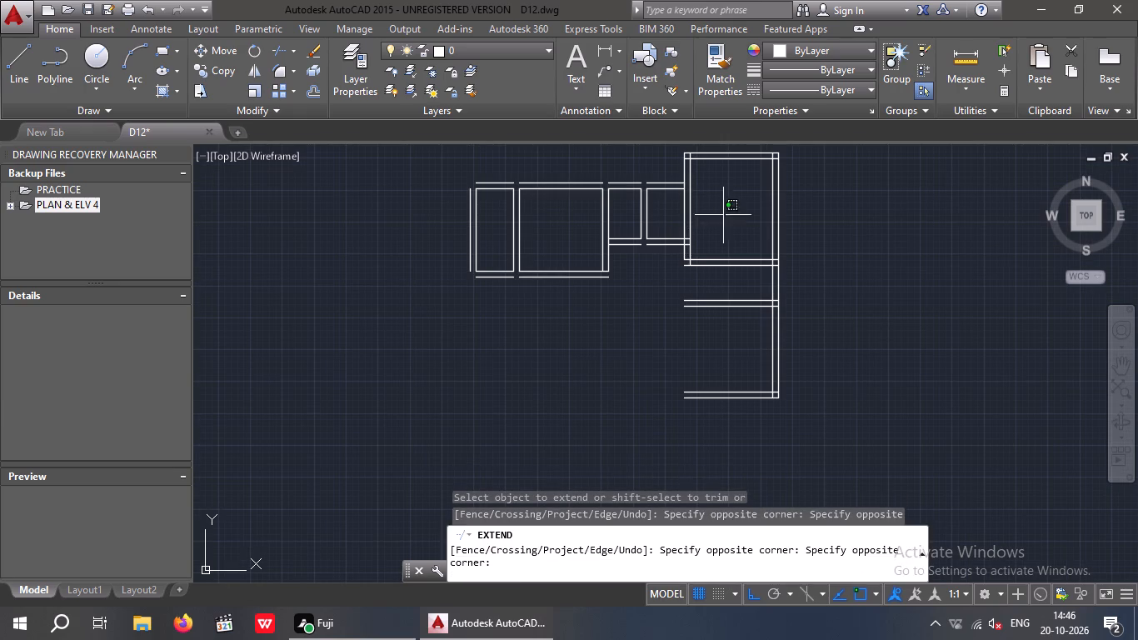
pyautogui.moveTo(723, 215); pyautogui.dragTo(701, 222)
pyautogui.click(679, 229)
pyautogui.moveTo(727, 217); pyautogui.dragTo(712, 218)
pyautogui.click(681, 224)
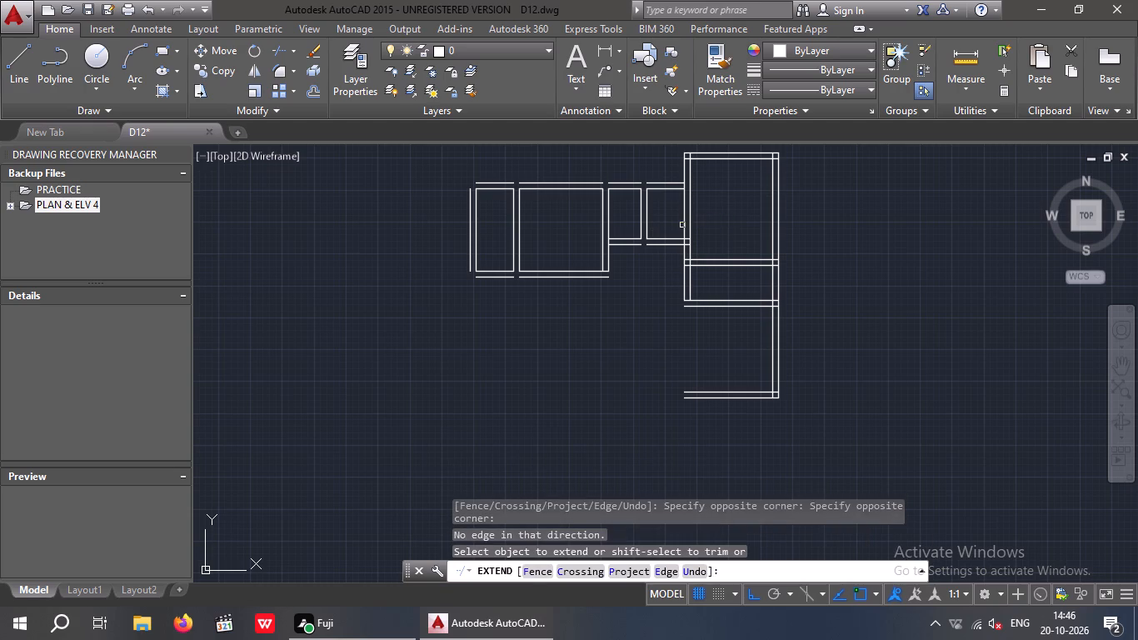
pyautogui.moveTo(712, 286); pyautogui.dragTo(700, 287)
pyautogui.click(667, 292)
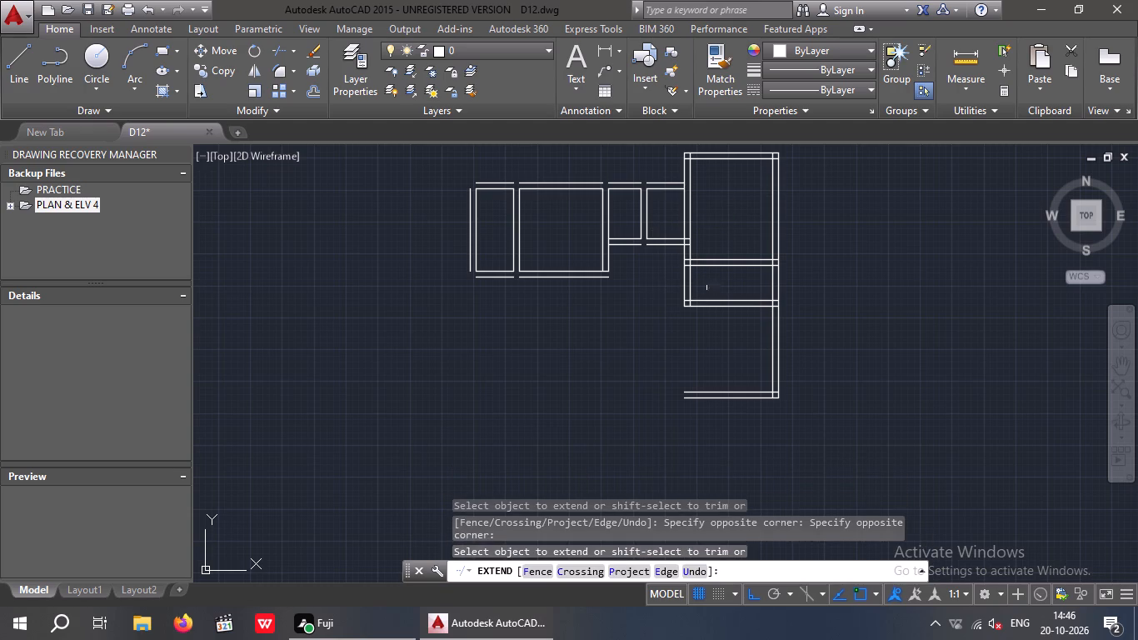
pyautogui.moveTo(716, 278); pyautogui.dragTo(675, 286)
pyautogui.click(661, 290)
pyautogui.moveTo(713, 280); pyautogui.dragTo(668, 287)
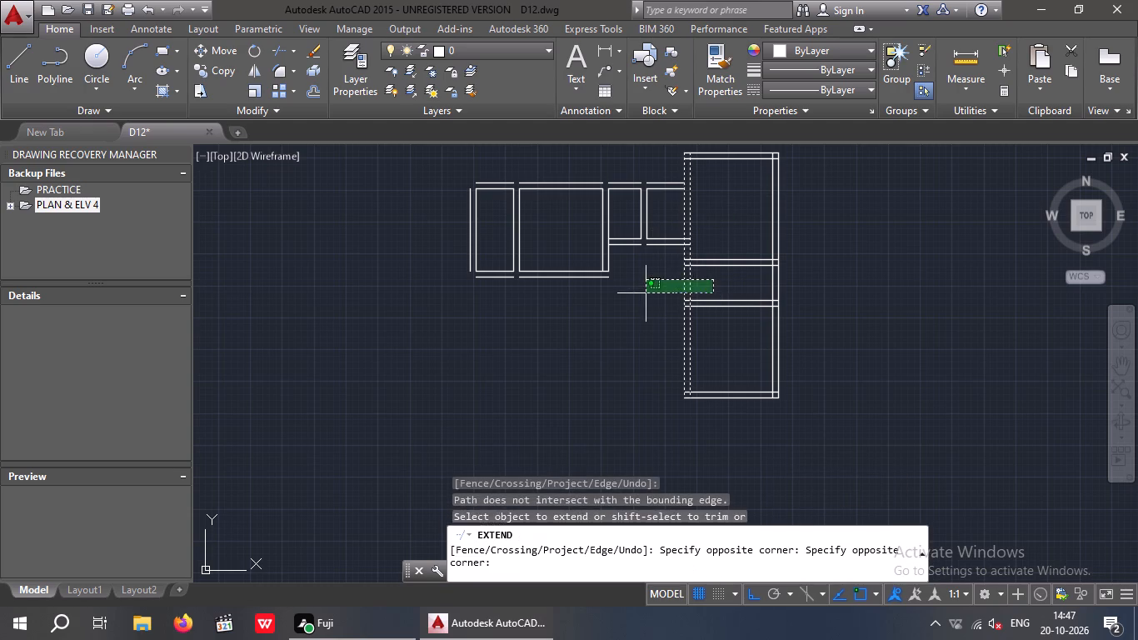
pyautogui.click(646, 293)
pyautogui.moveTo(651, 401); pyautogui.dragTo(657, 351, button='middle')
pyautogui.scroll(-1, 661, 365)
pyautogui.moveTo(663, 372); pyautogui.dragTo(680, 334, button='middle')
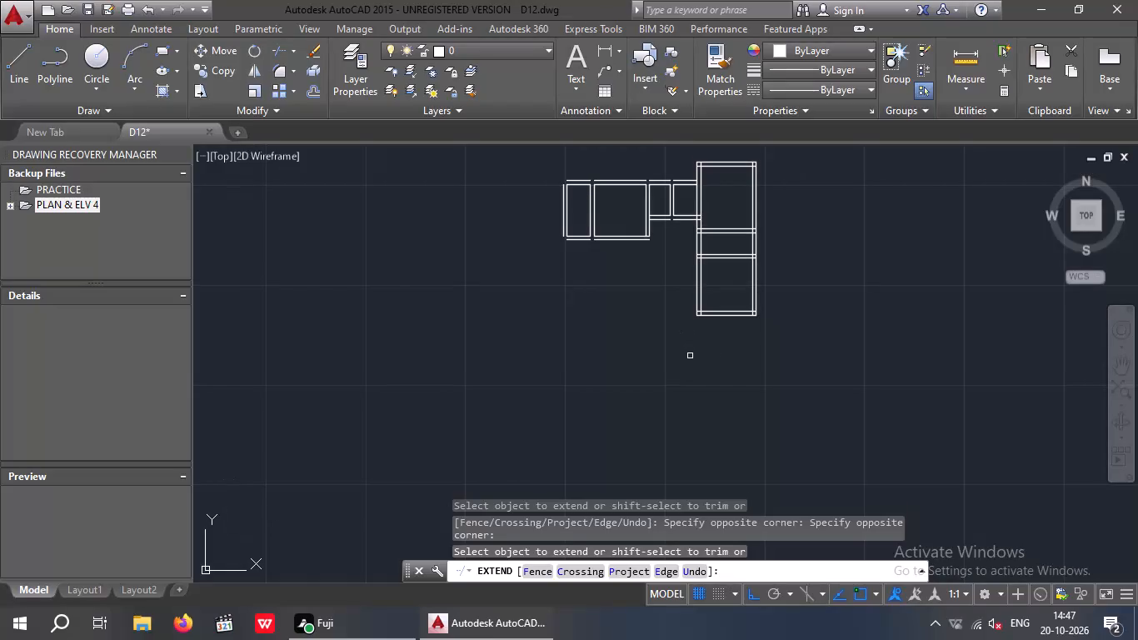
pyautogui.press('Escape')
pyautogui.press('Escape')
pyautogui.press('Escape')
pyautogui.press('Escape')
pyautogui.press('Escape')
pyautogui.press('Escape')
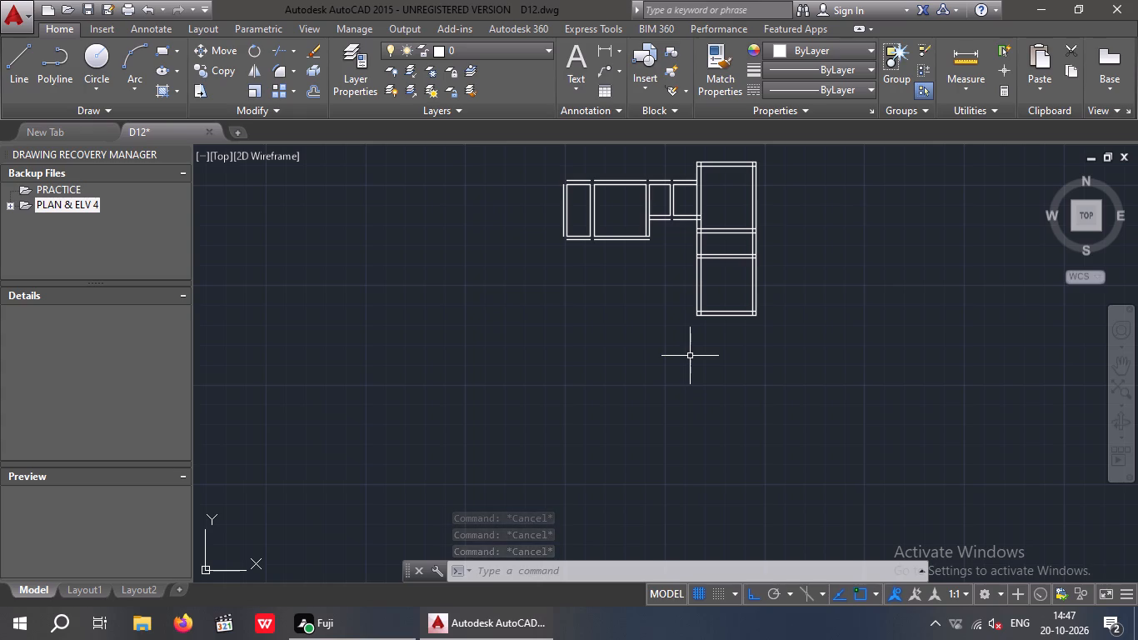
# Offset the outer left wall line of the lowest room 11'6" to the left for an adjacent space.
pyautogui.press('o')
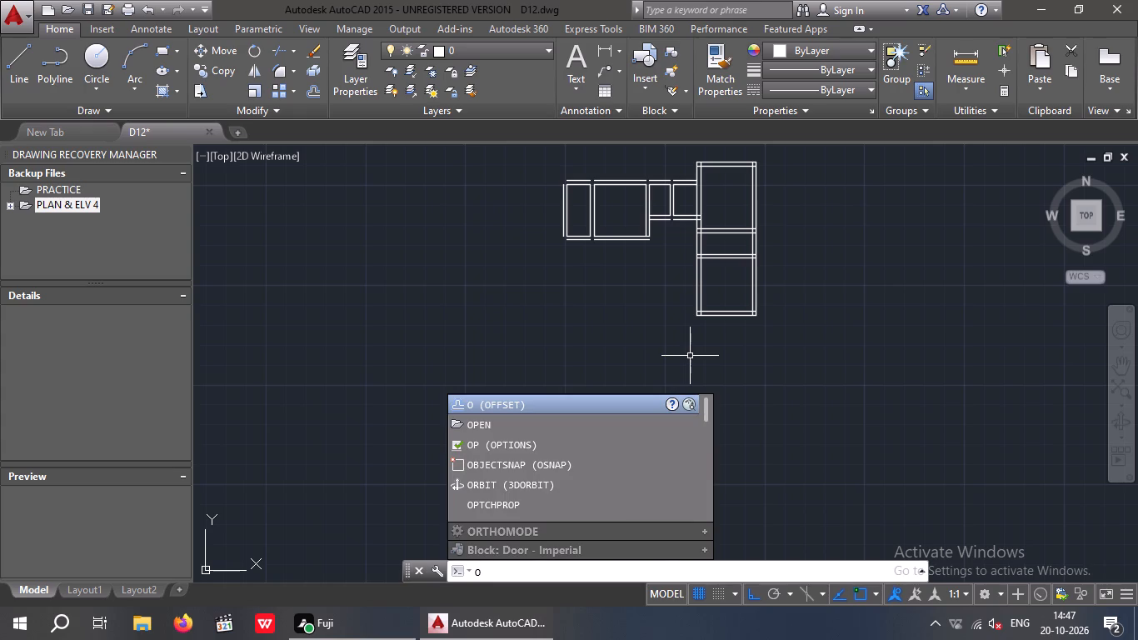
pyautogui.press('Return')
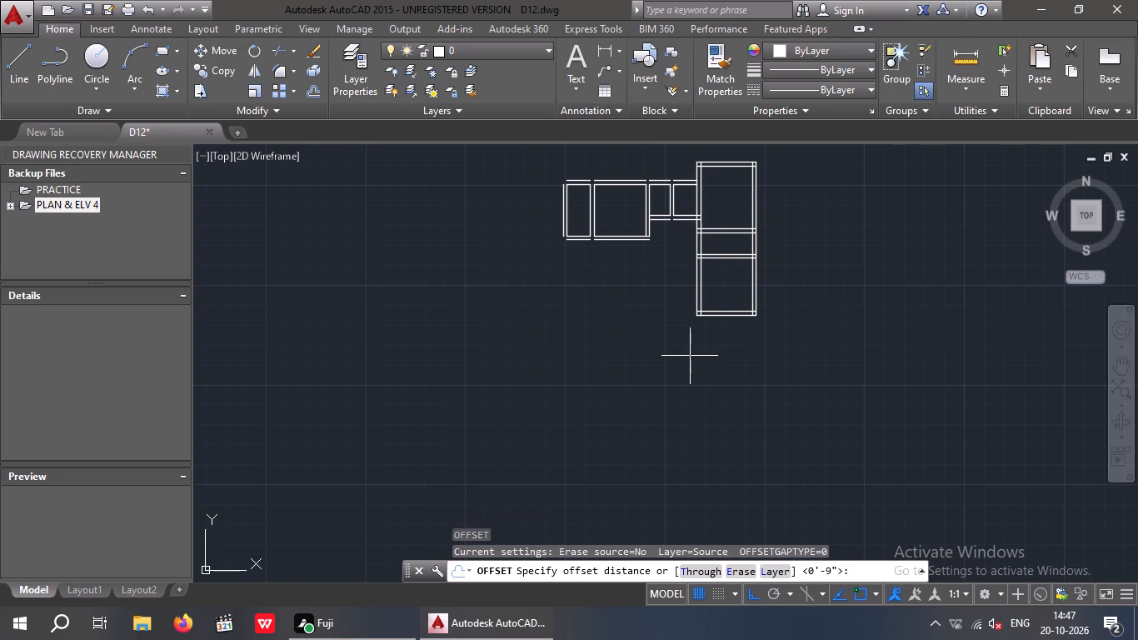
pyautogui.write('11\'6"')
pyautogui.press('Return')
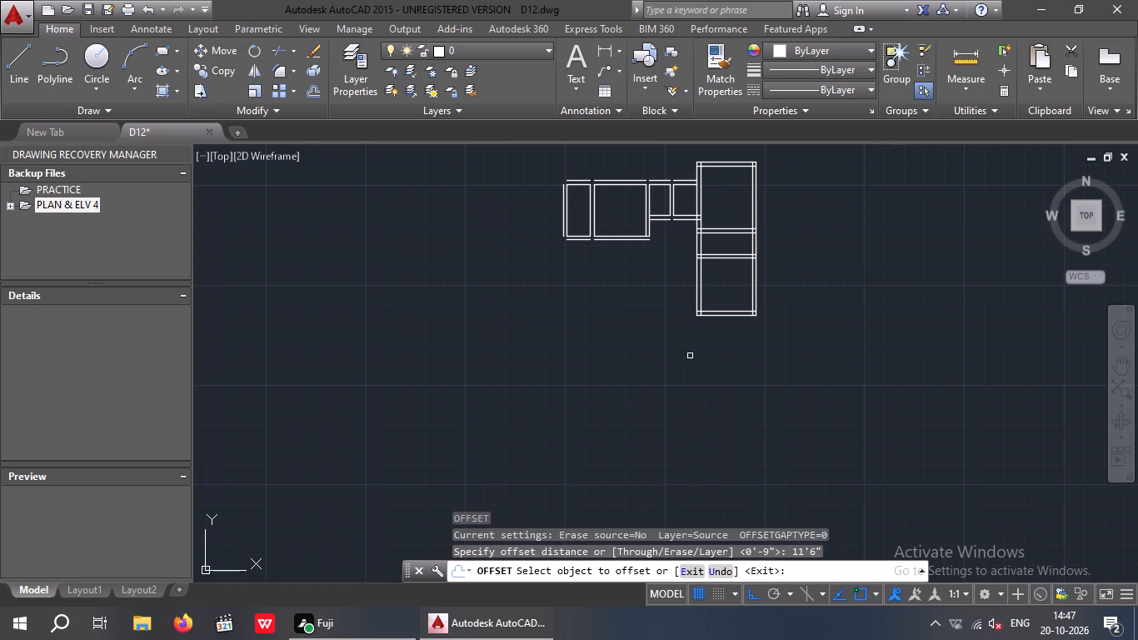
pyautogui.moveTo(727, 288); pyautogui.dragTo(756, 167, button='middle')
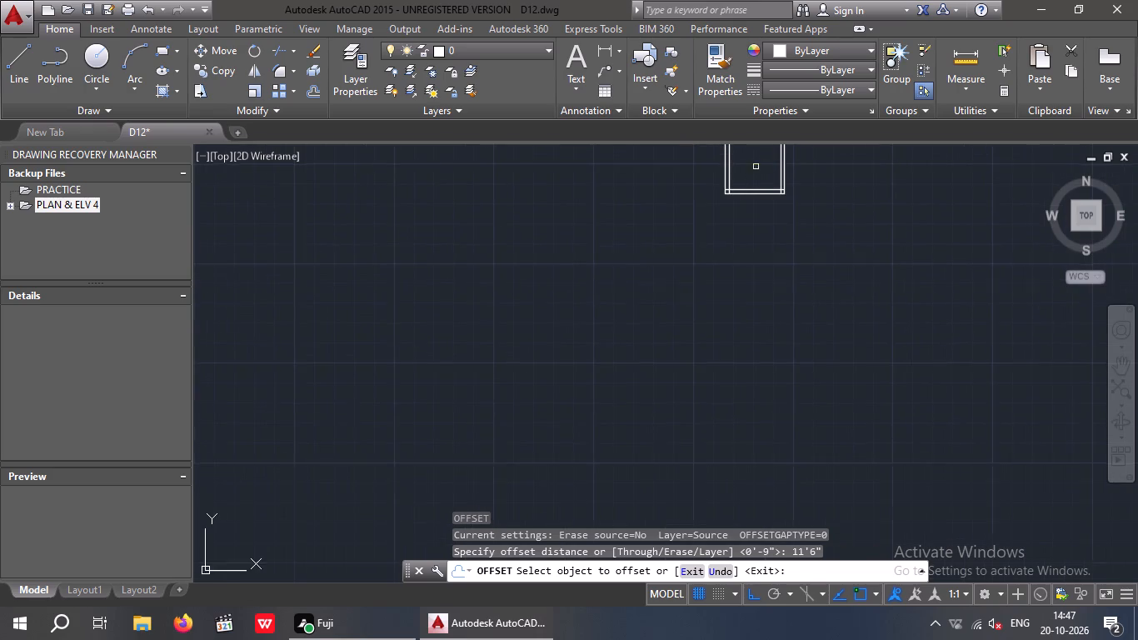
pyautogui.moveTo(748, 187); pyautogui.dragTo(741, 267, button='middle')
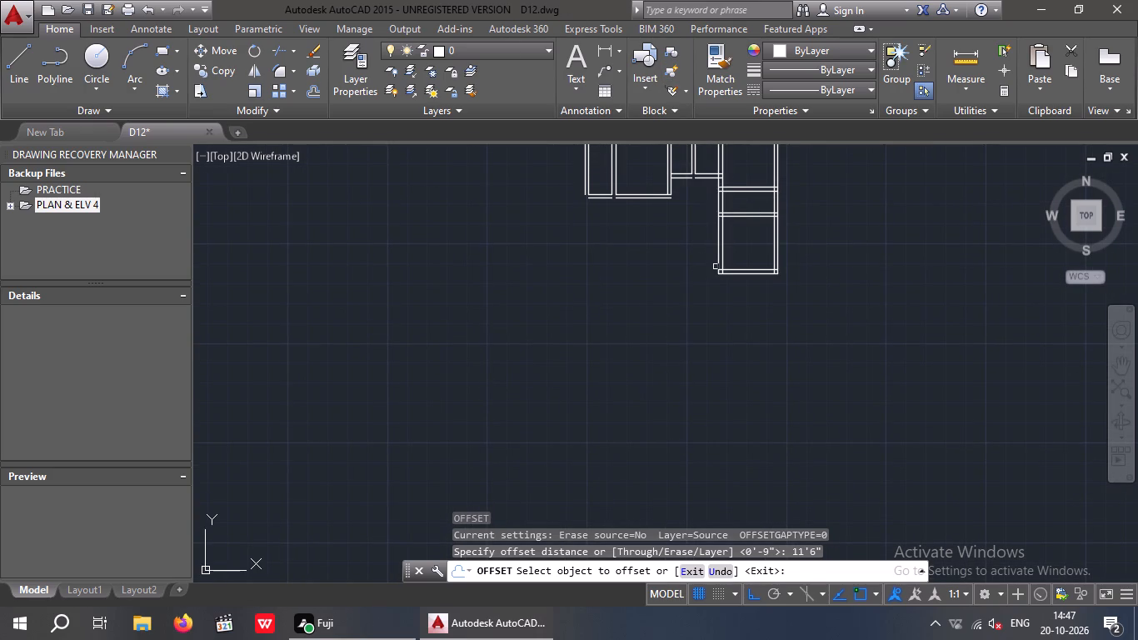
pyautogui.scroll(2, 719, 256)
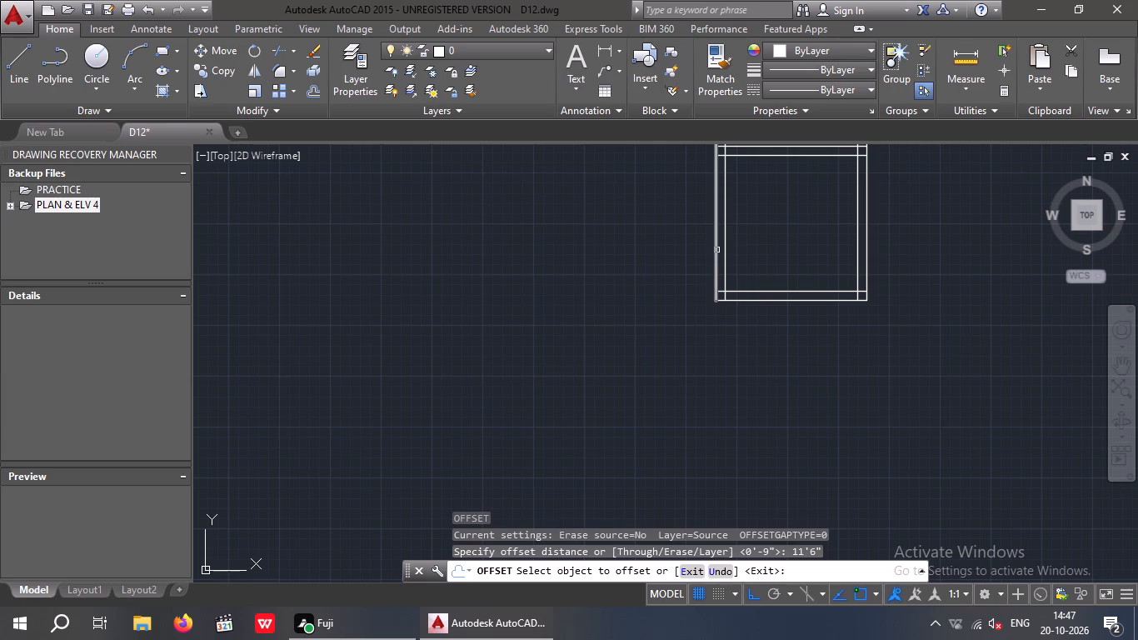
pyautogui.moveTo(716, 248); pyautogui.dragTo(662, 263)
pyautogui.click(652, 264)
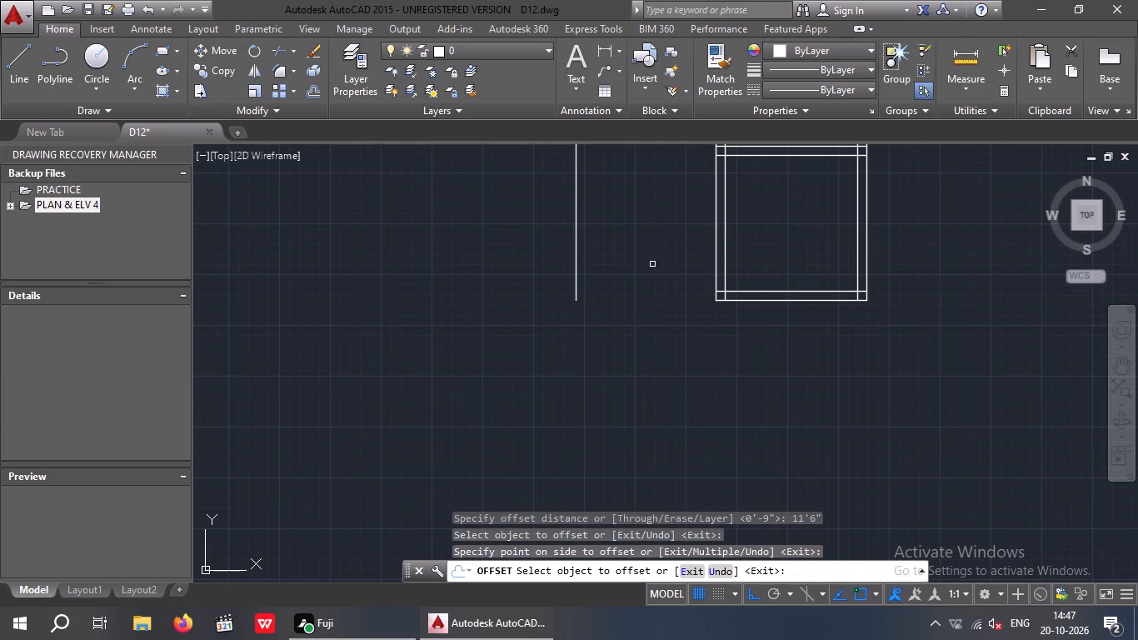
pyautogui.scroll(-2, 658, 255)
pyautogui.moveTo(658, 255); pyautogui.dragTo(661, 294, button='middle')
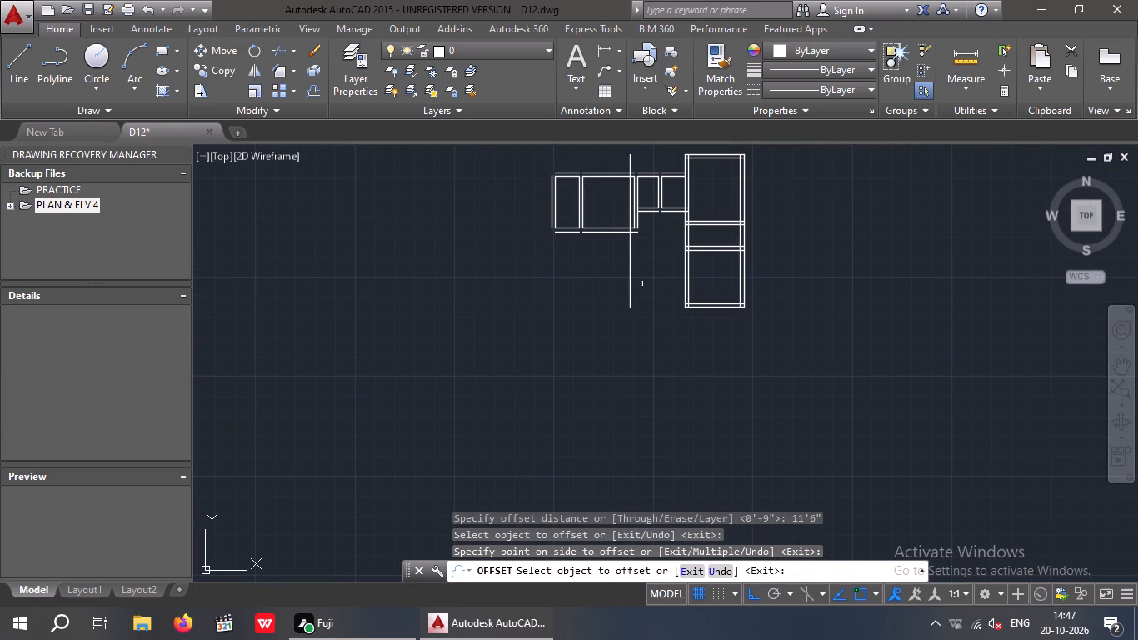
pyautogui.press('Escape')
# Offset the new vertical line 9" further left to form the adjacent space's left wall.
pyautogui.press('o')
pyautogui.press('Return')
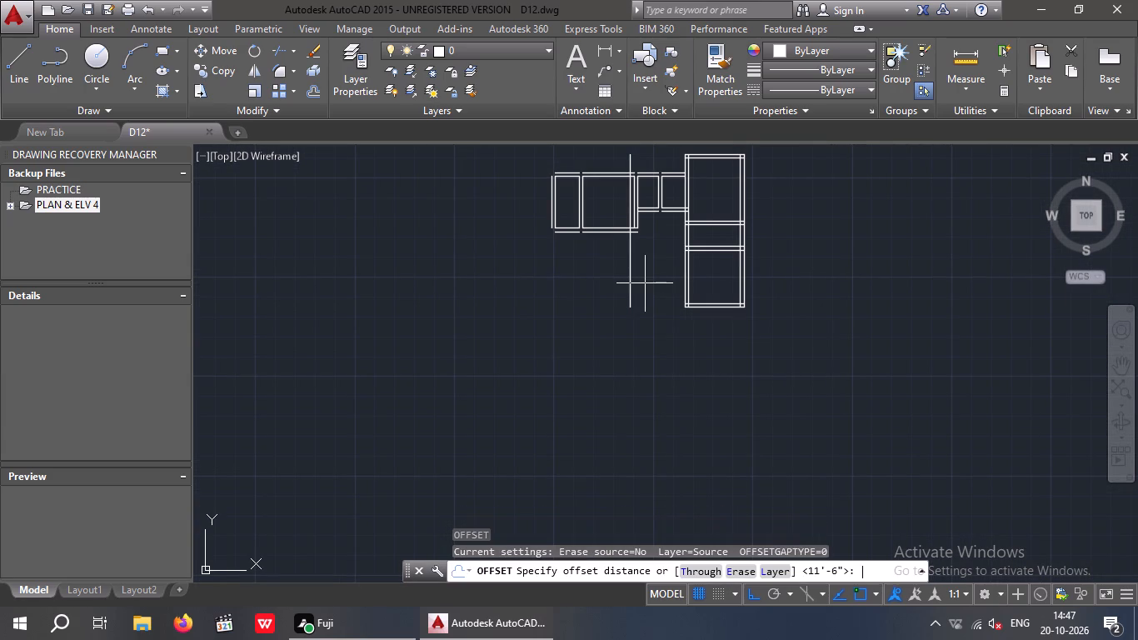
pyautogui.press('9')
pyautogui.hotkey('shift', '"')
pyautogui.press('Return')
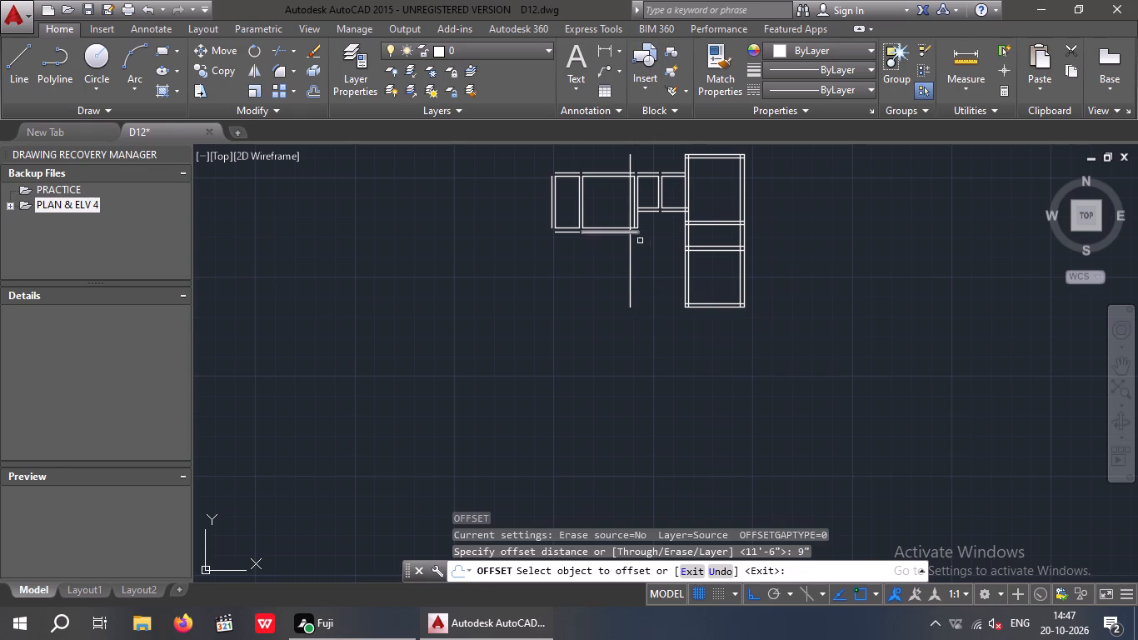
pyautogui.moveTo(631, 264); pyautogui.dragTo(616, 270)
pyautogui.click(590, 287)
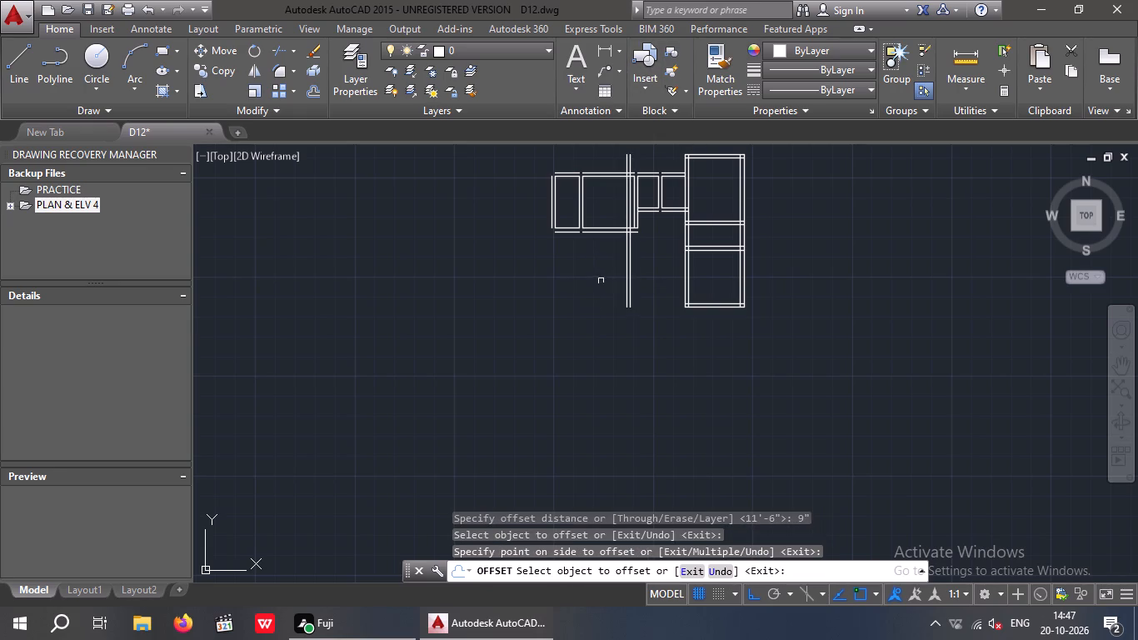
pyautogui.press('Escape')
pyautogui.press('Escape')
# Trim both lines of the new vertical wall above the inner bottom wall line of the second room.
pyautogui.press('t')
pyautogui.write('R')
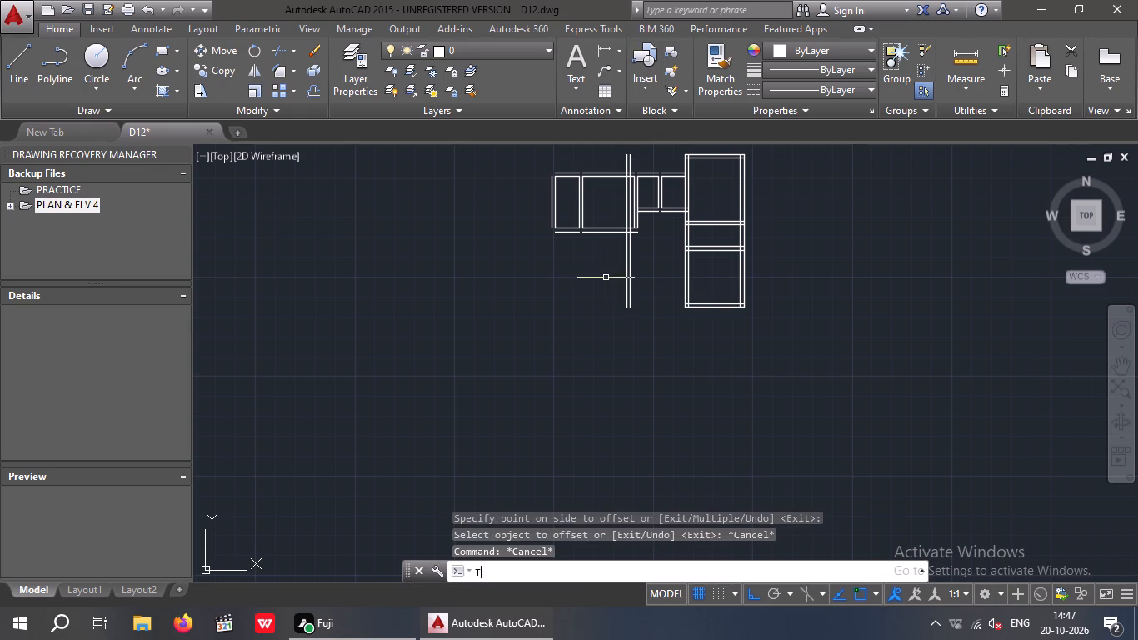
pyautogui.press('space')
pyautogui.press('space')
pyautogui.scroll(4, 621, 225)
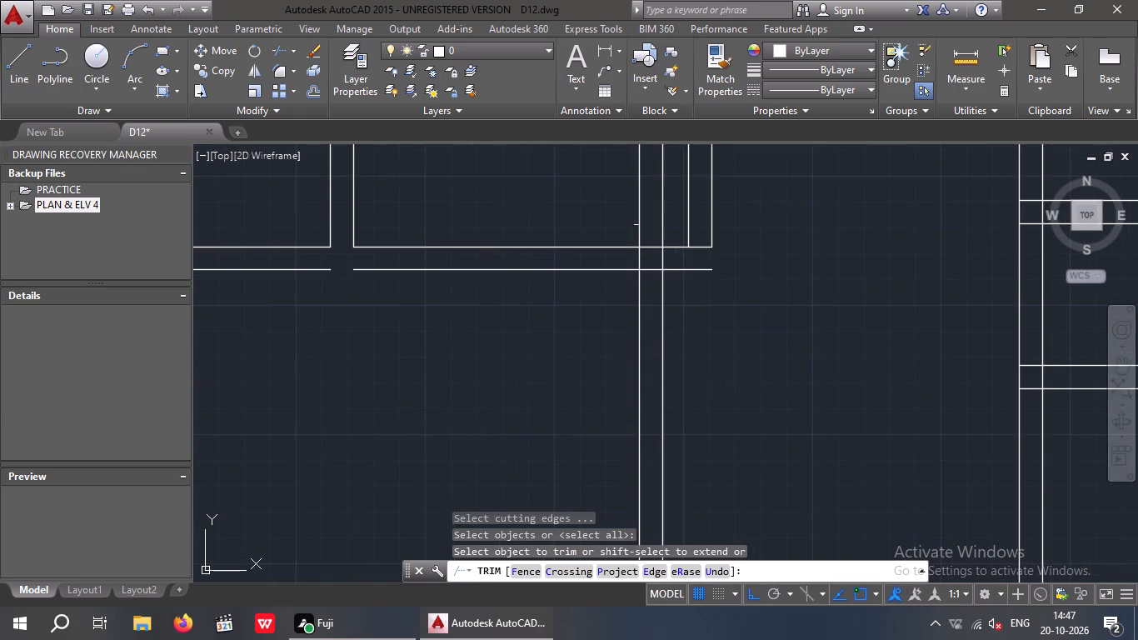
pyautogui.scroll(3, 641, 220)
pyautogui.moveTo(736, 232); pyautogui.dragTo(623, 271)
pyautogui.click(591, 277)
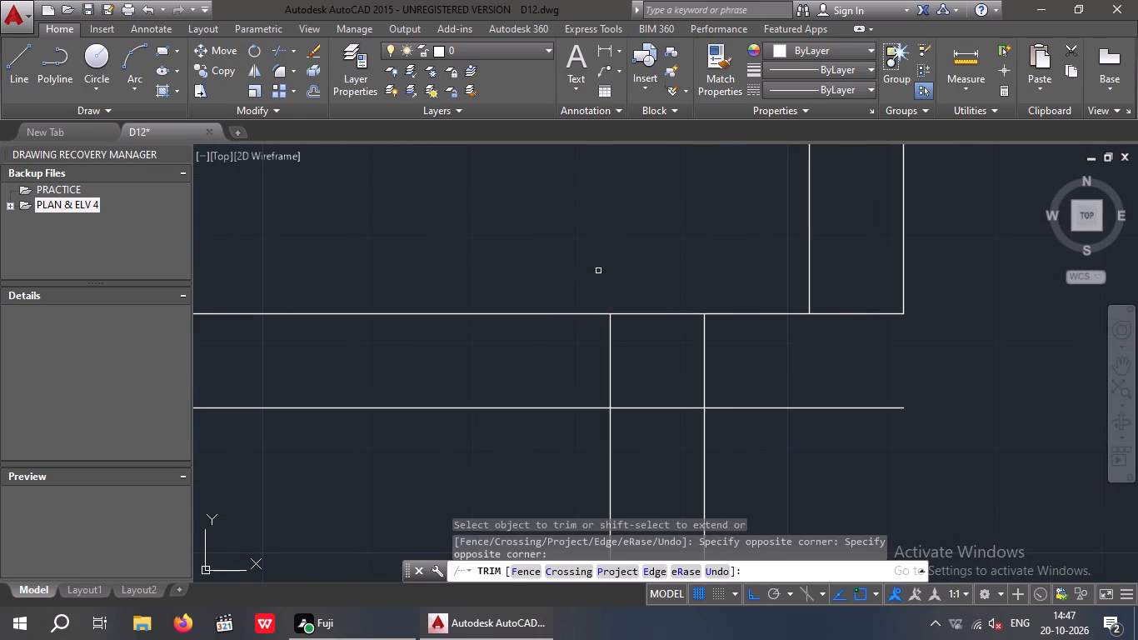
pyautogui.scroll(-4, 609, 242)
pyautogui.scroll(-3, 534, 321)
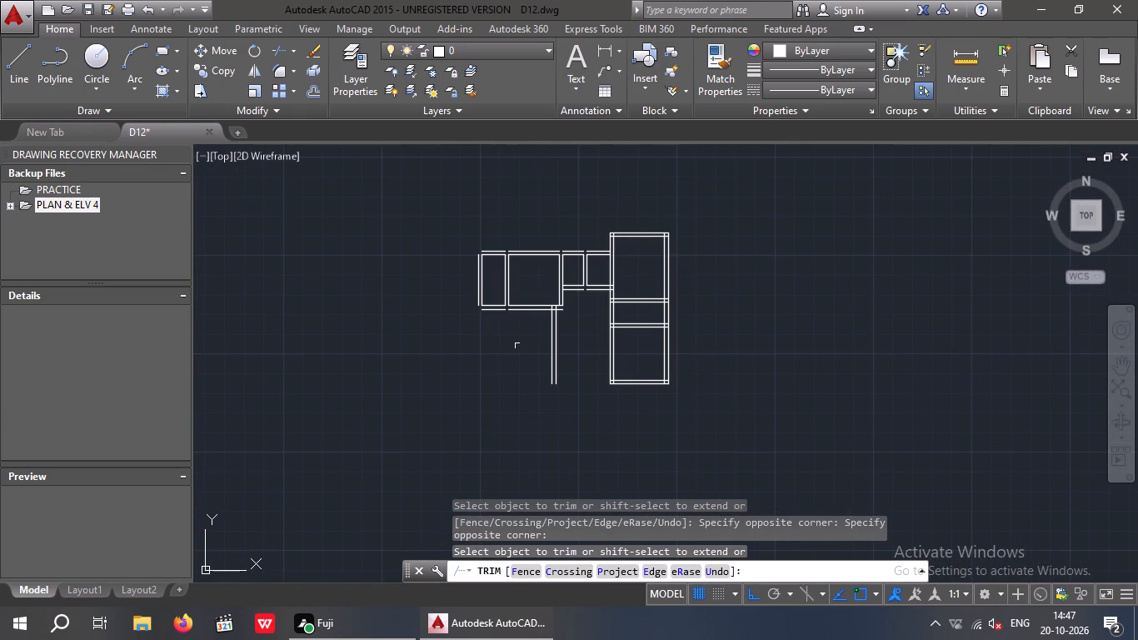
pyautogui.press('Escape')
pyautogui.press('Escape')
pyautogui.scroll(2, 579, 307)
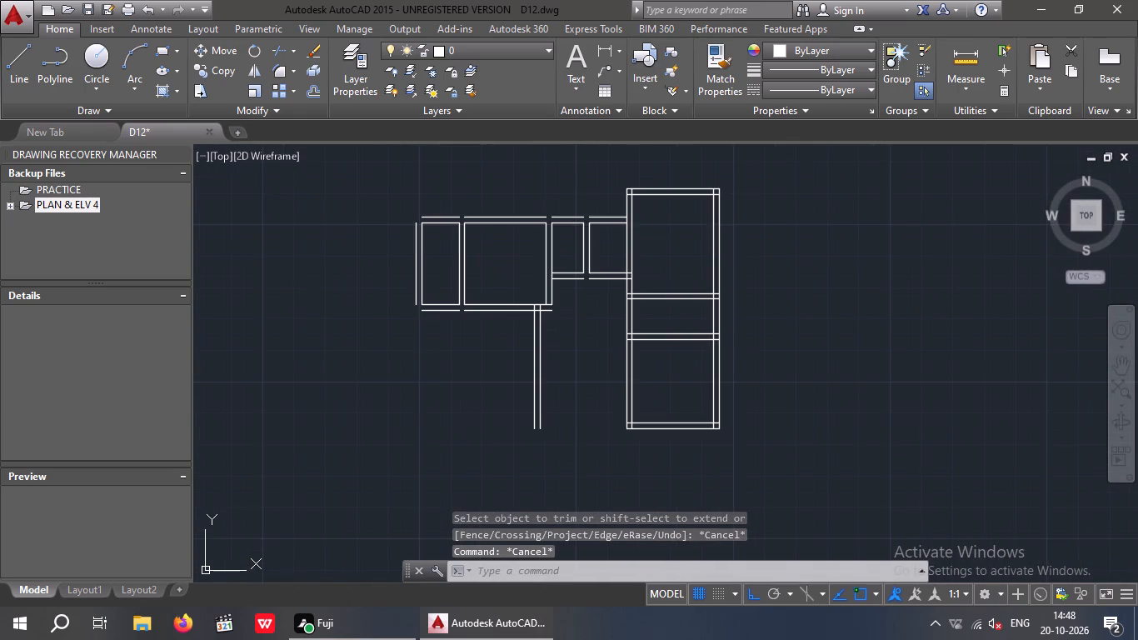
# Extend the right wall lines of the room above the new vertical wall down to its outer bottom wall line.
pyautogui.press('Escape')
pyautogui.press('Escape')
pyautogui.write('EX')
pyautogui.press('space')
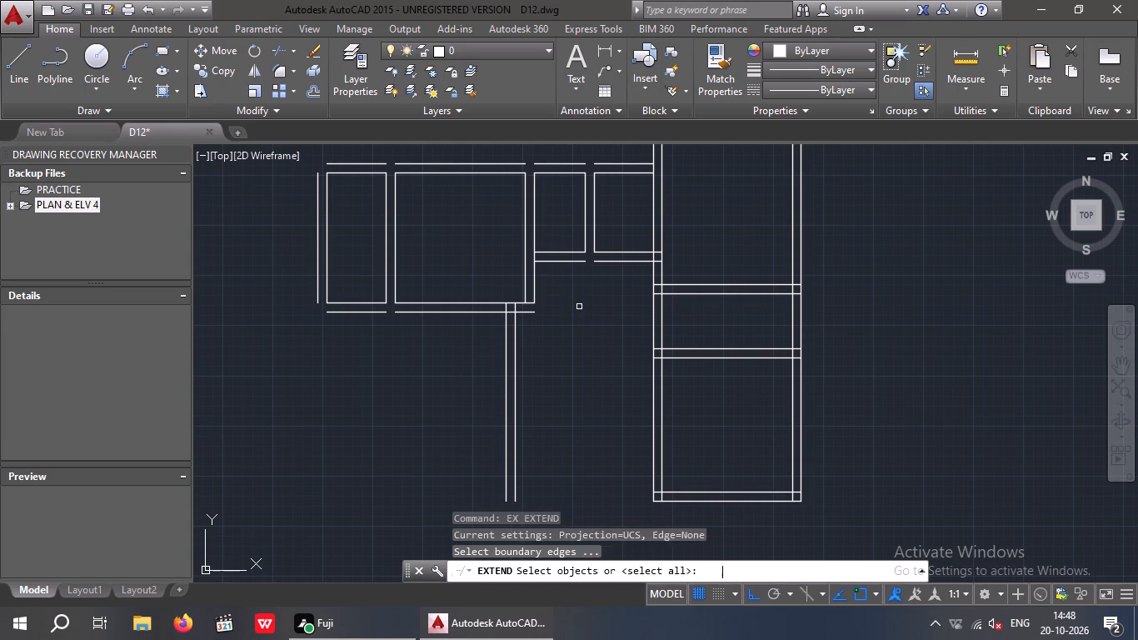
pyautogui.press('space')
pyautogui.moveTo(550, 284); pyautogui.dragTo(503, 294)
pyautogui.click(494, 294)
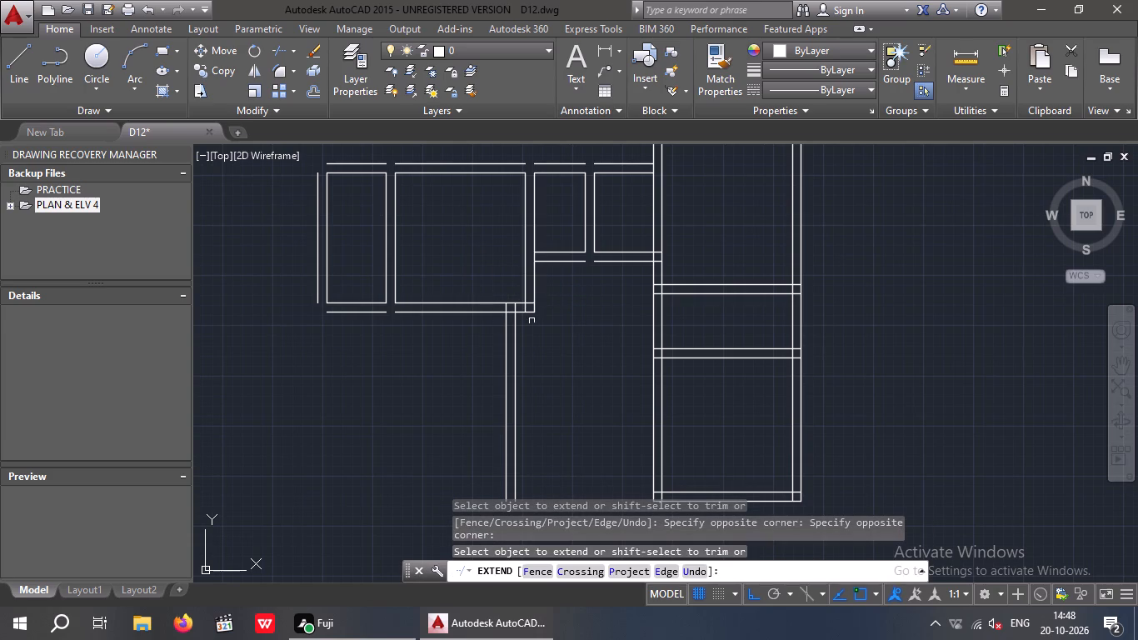
pyautogui.moveTo(589, 407); pyautogui.dragTo(606, 367, button='middle')
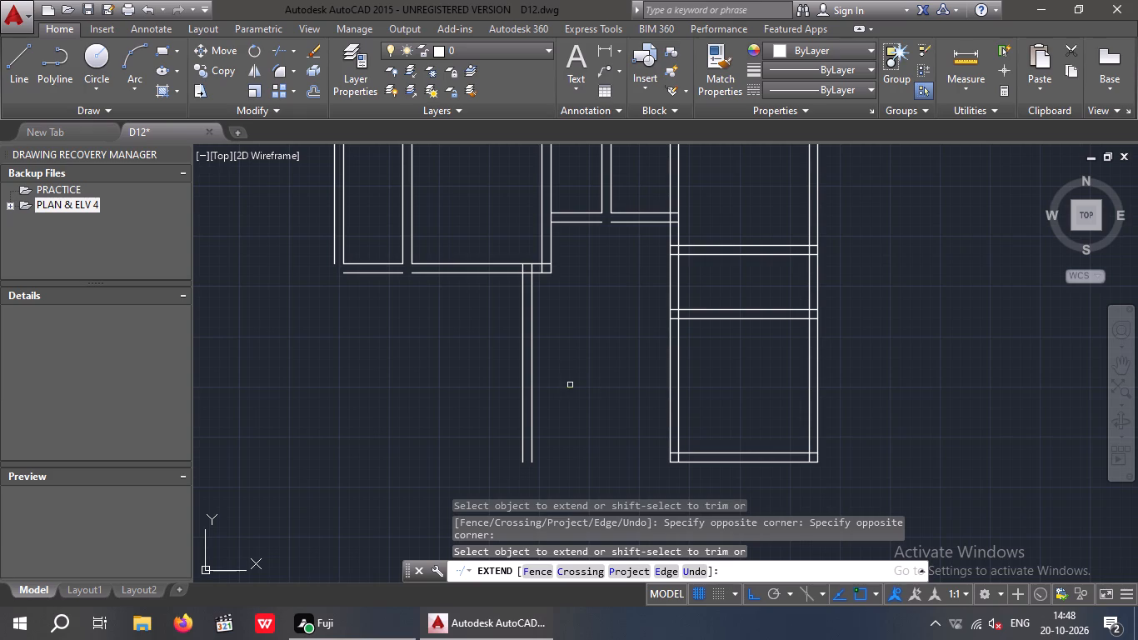
pyautogui.press('Escape')
# Extend the outer bottom wall lines of the two upper-left rooms toward each other across the gap at their shared wall.
pyautogui.write('EX')
pyautogui.press('space')
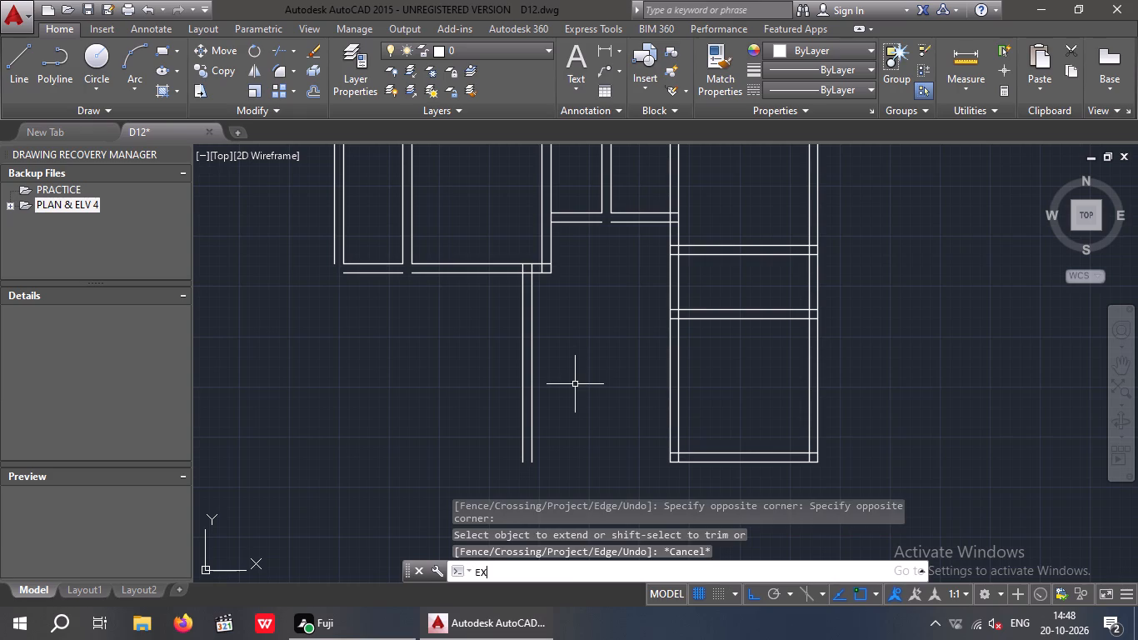
pyautogui.press('space')
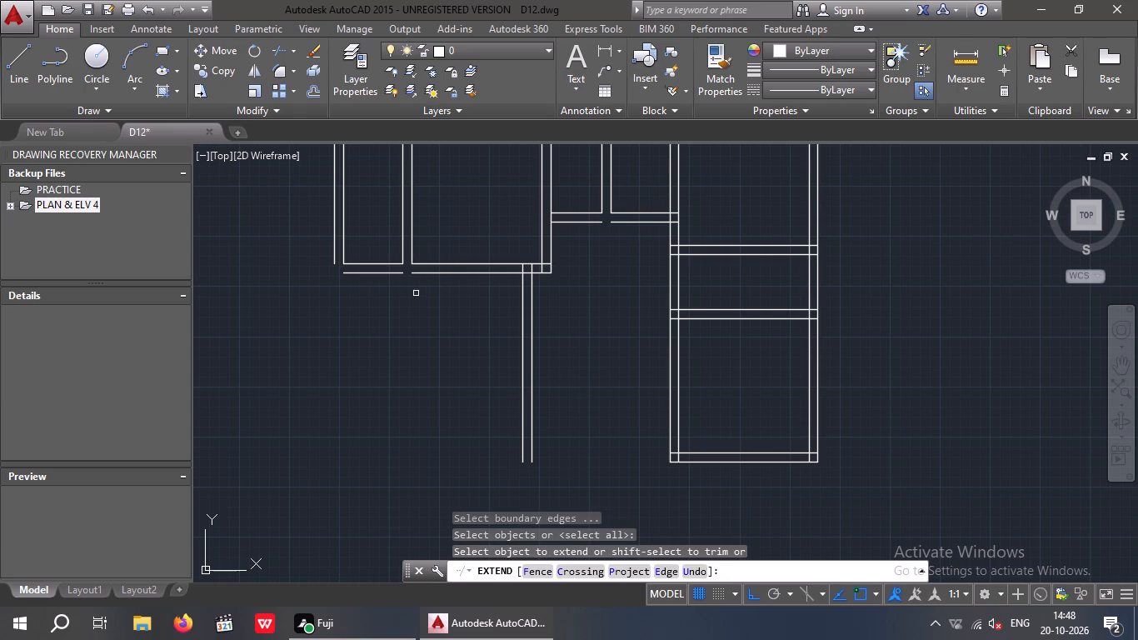
pyautogui.click(422, 272)
pyautogui.click(392, 272)
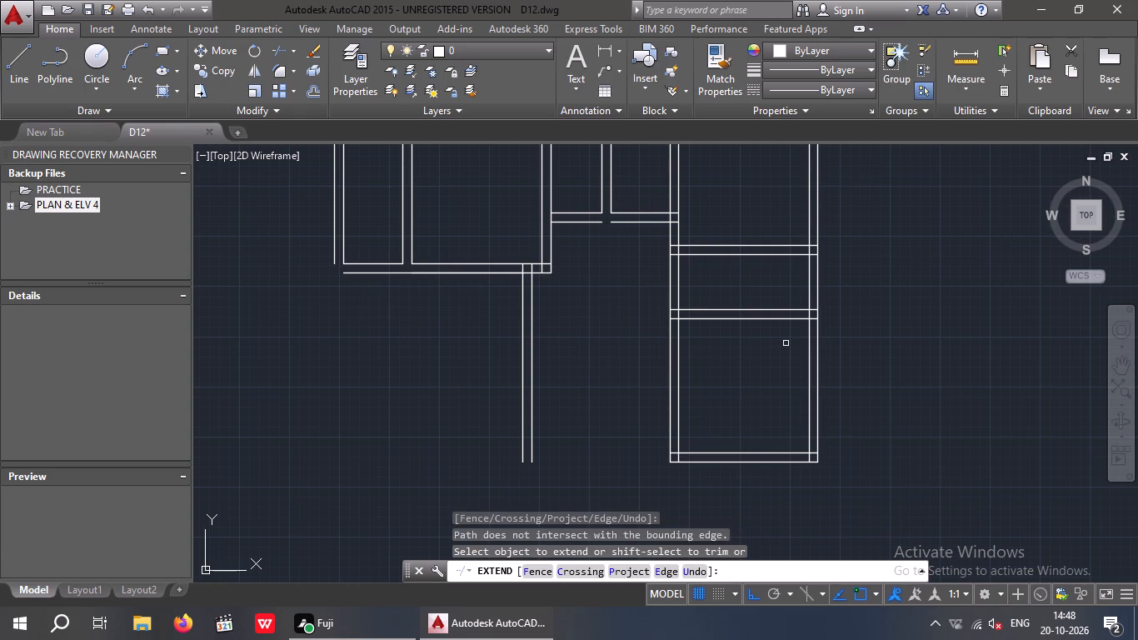
pyautogui.press('Escape')
pyautogui.press('Escape')
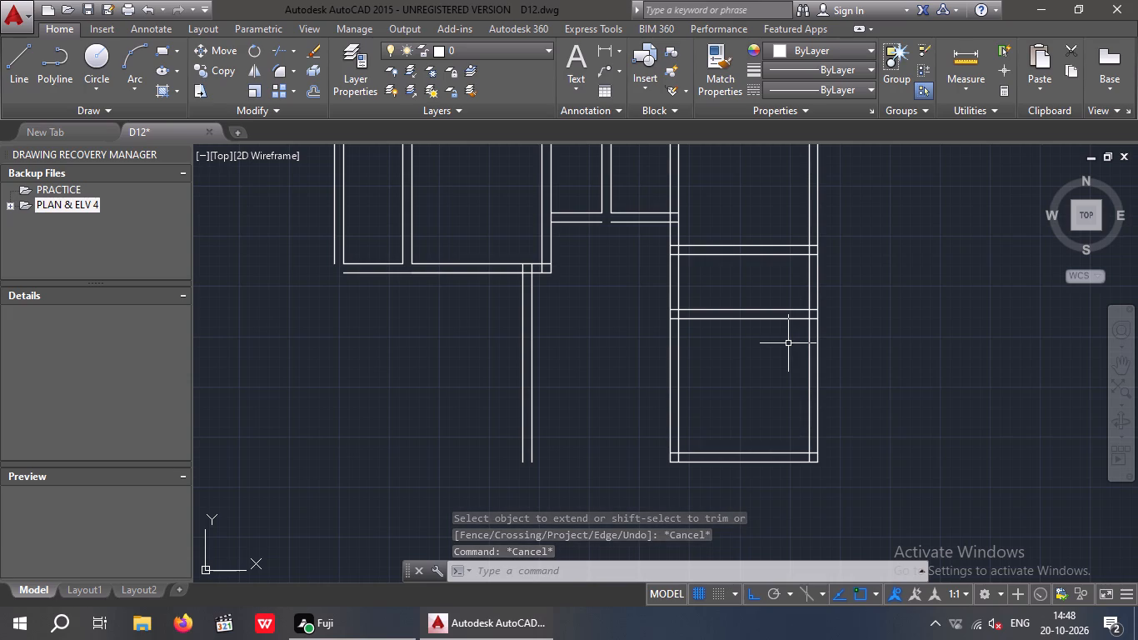
pyautogui.press('Escape')
pyautogui.press('Escape')
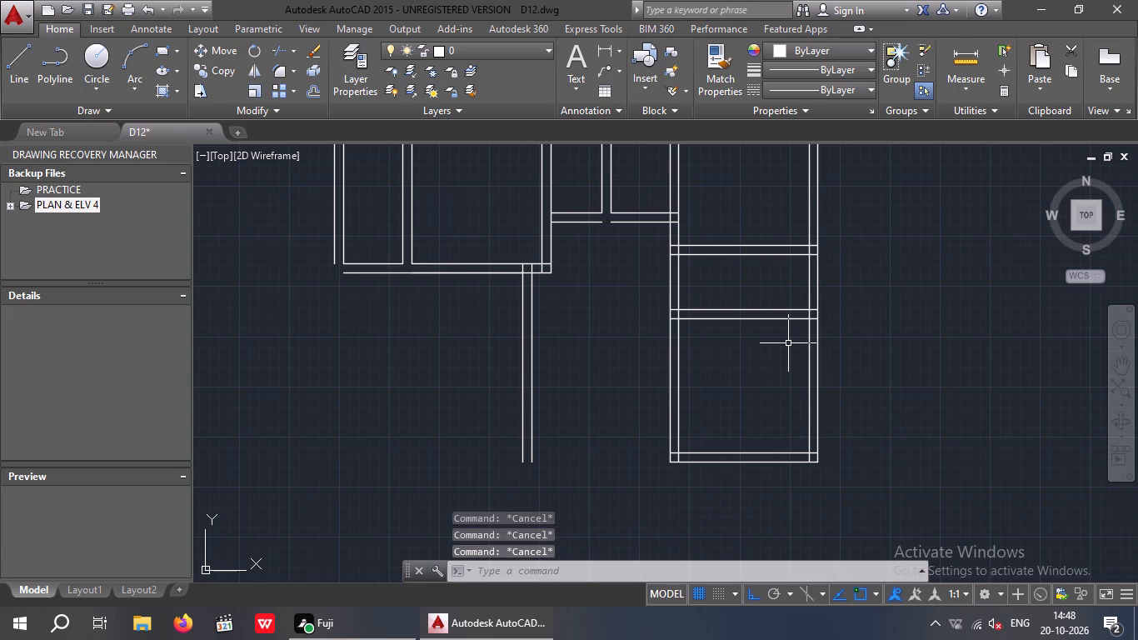
# Offset both outer bottom wall lines of the two upper-left rooms 11'9" downward.
pyautogui.press('o')
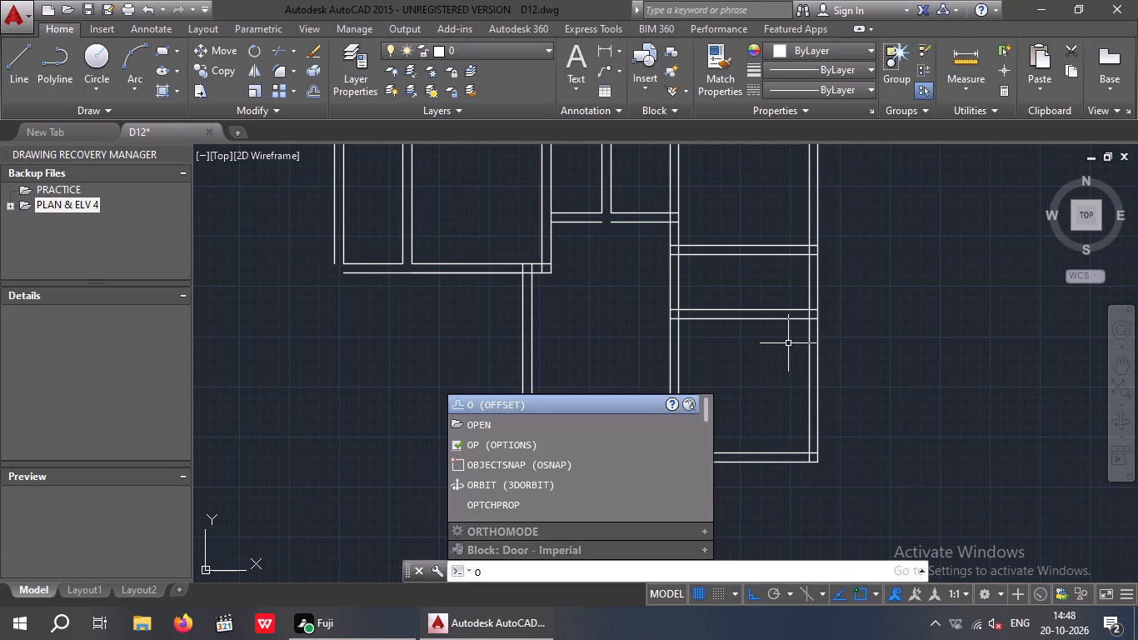
pyautogui.press('Return')
pyautogui.write('11')
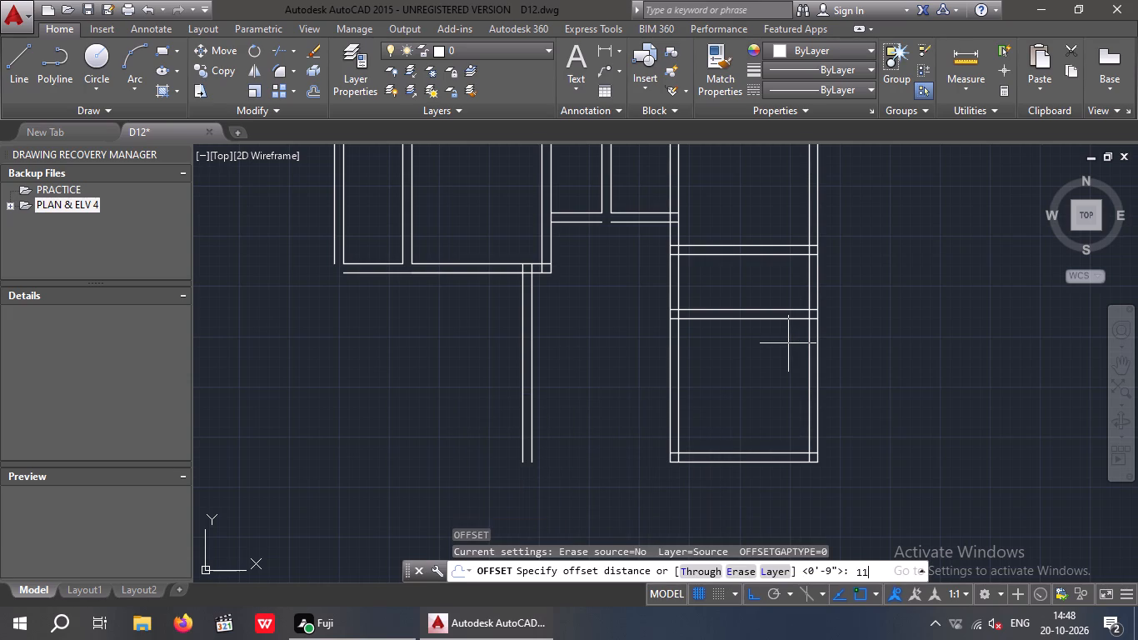
pyautogui.write("'9")
pyautogui.hotkey('shift', '"')
pyautogui.press('Return')
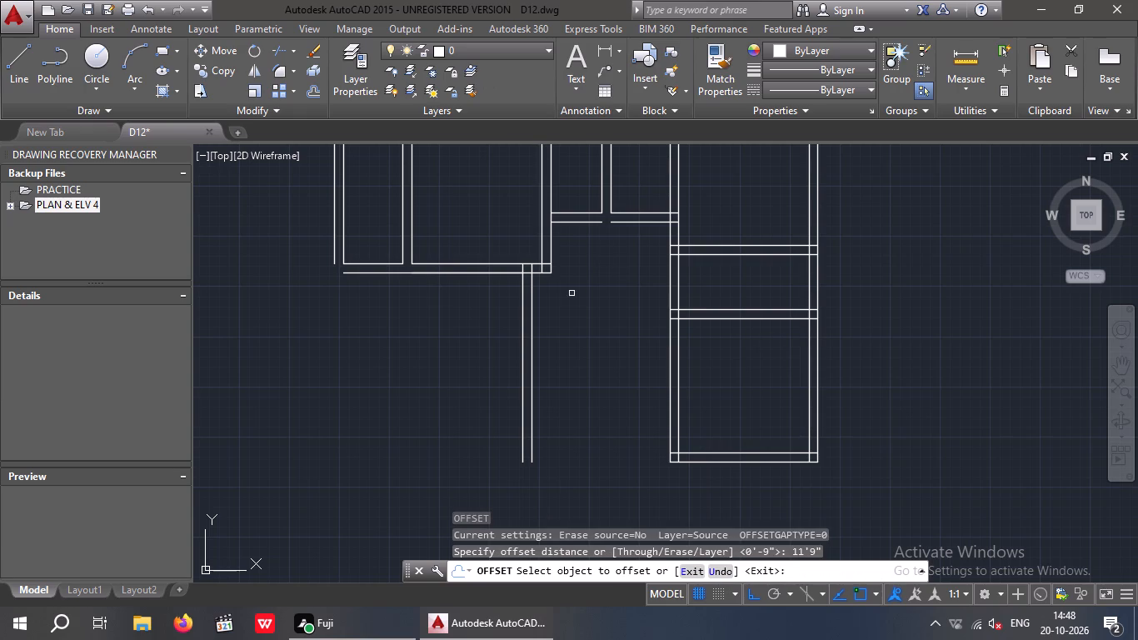
pyautogui.moveTo(437, 272); pyautogui.dragTo(427, 301)
pyautogui.click(424, 312)
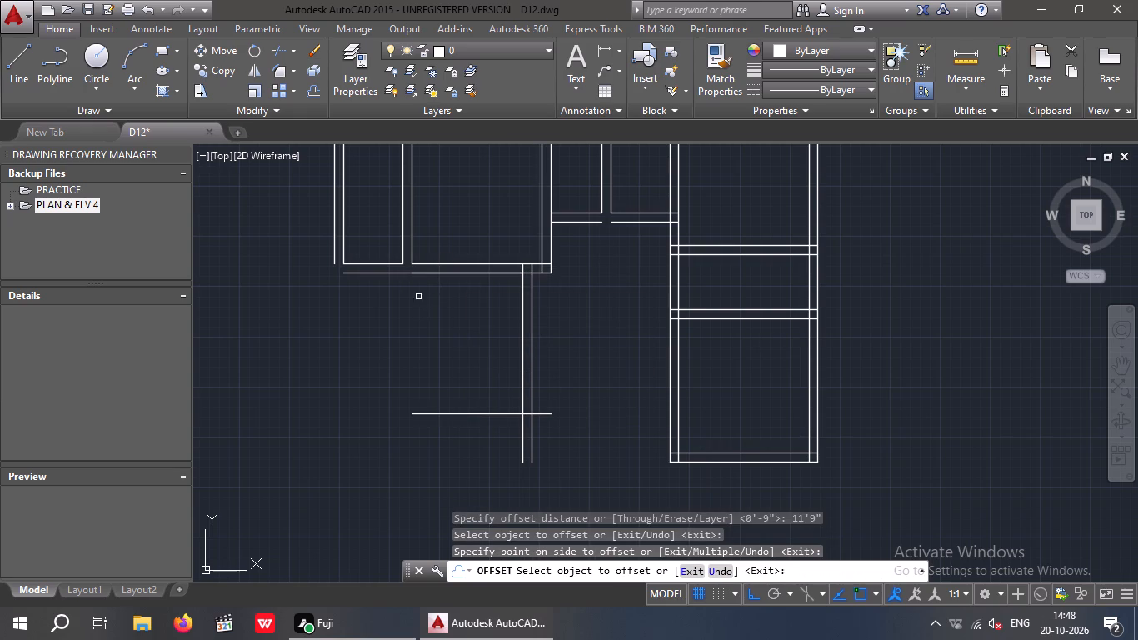
pyautogui.moveTo(397, 271); pyautogui.dragTo(387, 298)
pyautogui.click(381, 312)
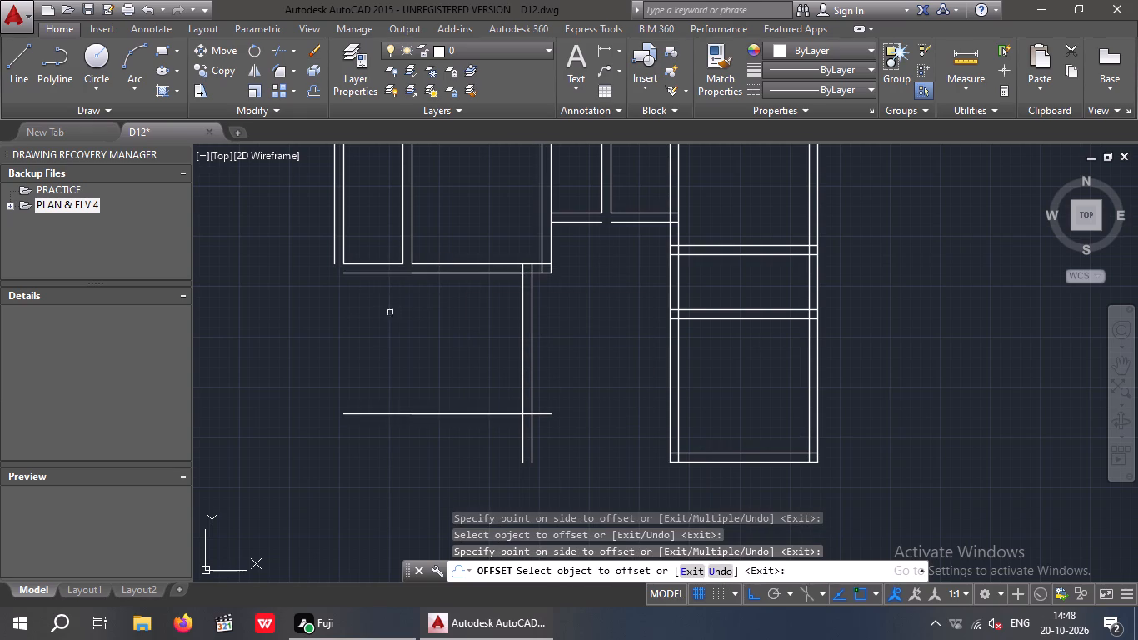
pyautogui.scroll(-1, 432, 312)
pyautogui.scroll(2, 432, 387)
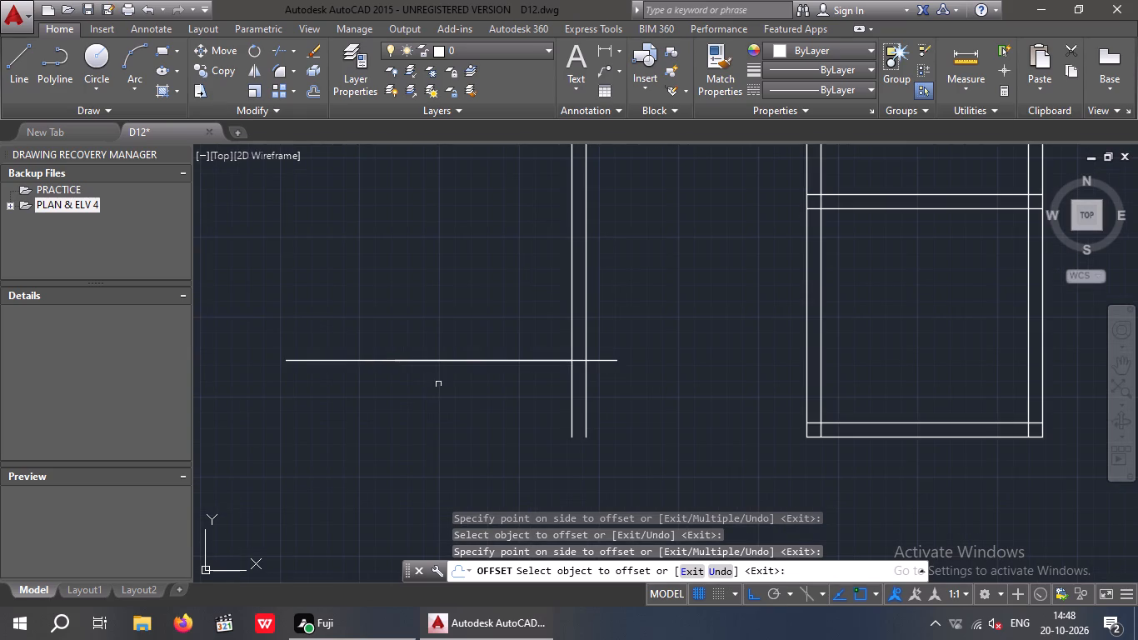
pyautogui.moveTo(459, 376); pyautogui.dragTo(517, 341, button='middle')
pyautogui.scroll(-2, 521, 338)
pyautogui.moveTo(505, 362); pyautogui.dragTo(494, 386, button='middle')
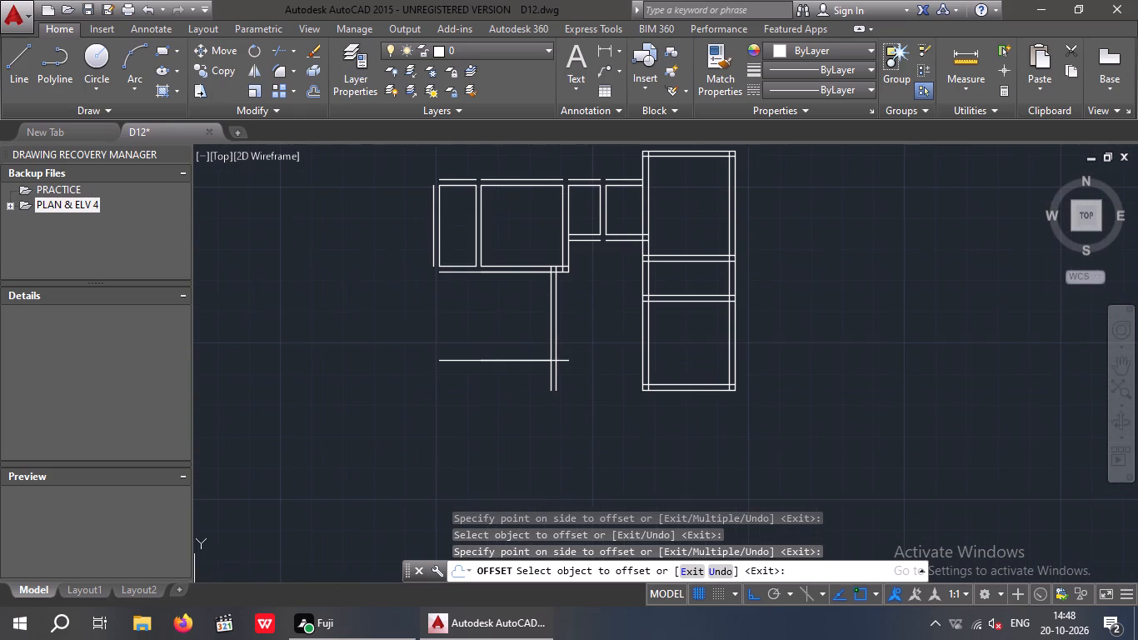
pyautogui.moveTo(494, 386); pyautogui.dragTo(494, 387, button='middle')
pyautogui.press('Escape')
pyautogui.press('Escape')
# Offset the new lower horizontal line 9" further down to form the new room's bottom wall.
pyautogui.press('o')
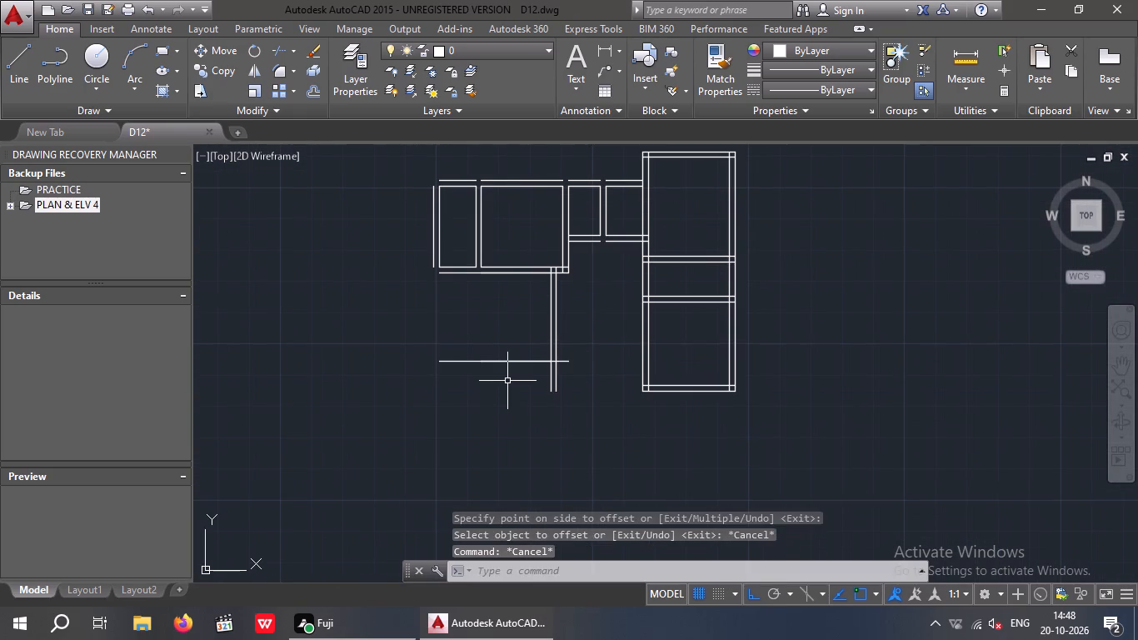
pyautogui.press('Return')
pyautogui.press('9')
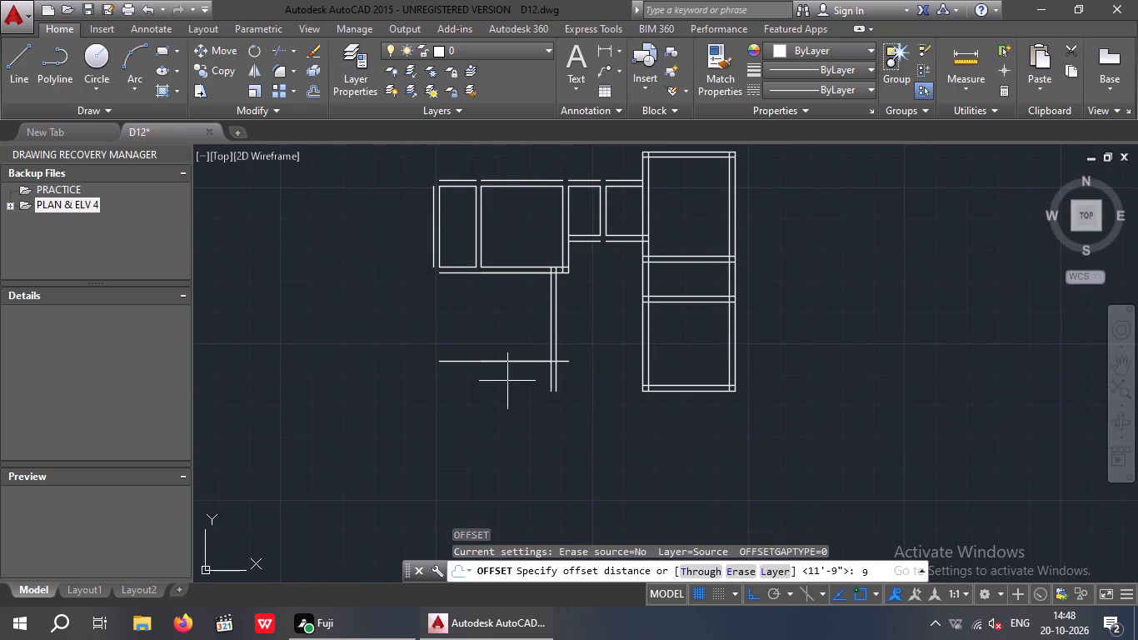
pyautogui.hotkey('shift', '"')
pyautogui.press('Return')
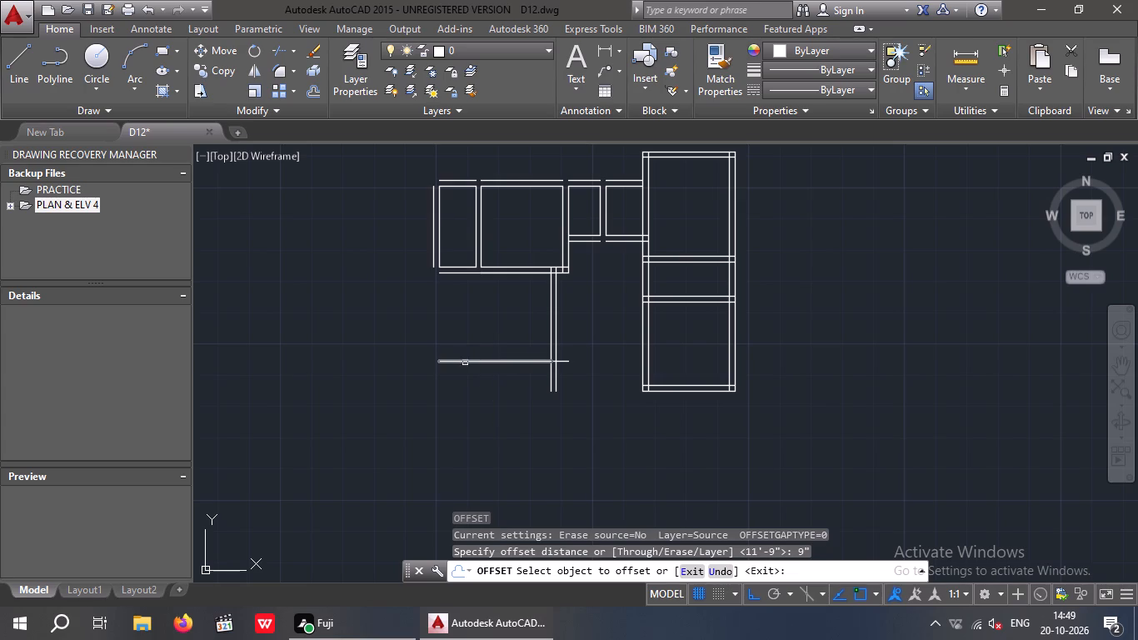
pyautogui.click(463, 362)
pyautogui.click(461, 378)
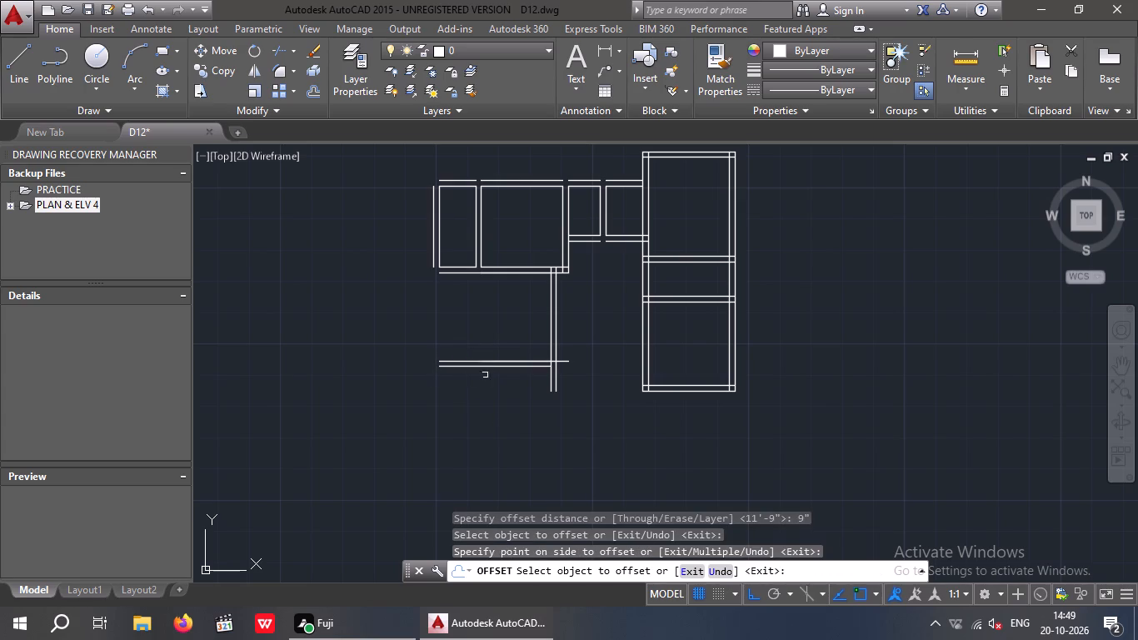
pyautogui.press('Escape')
# Delete the overlapping outer bottom wall line that spans only the wider upper-left room and runs past the new vertical wall.
pyautogui.scroll(2, 515, 274)
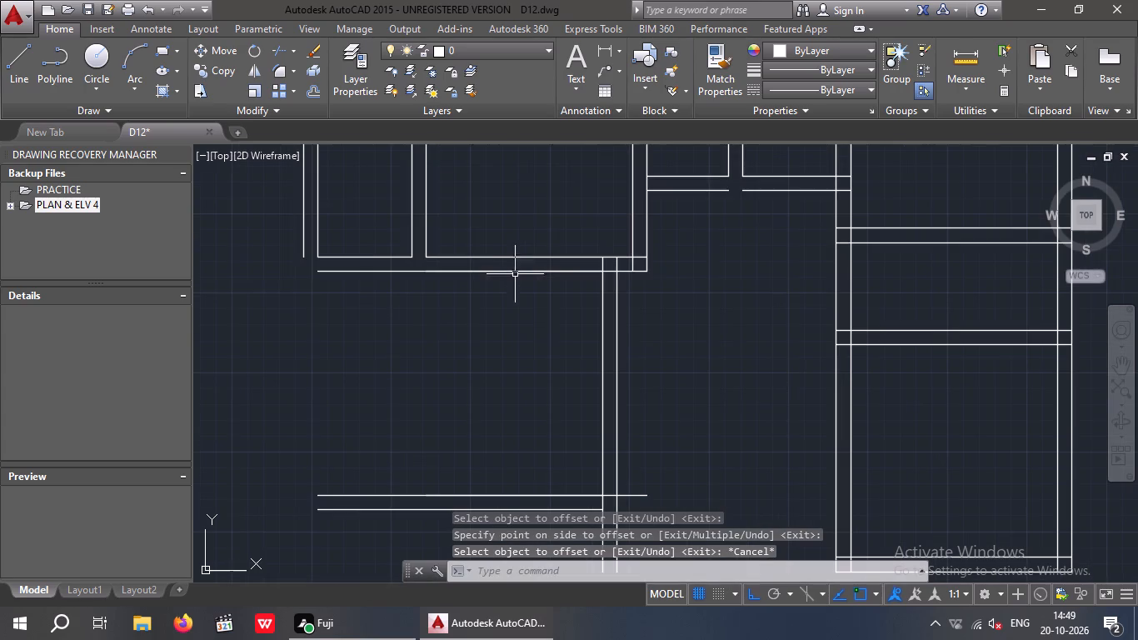
pyautogui.click(506, 268)
pyautogui.press('Escape')
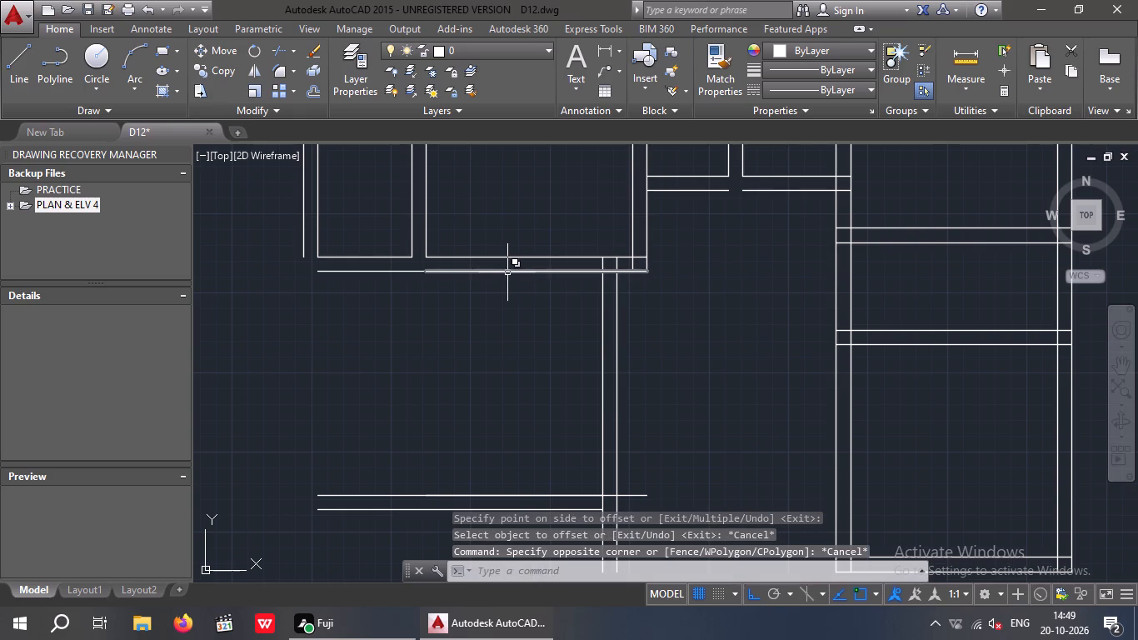
pyautogui.click(507, 272)
pyautogui.doubleClick(560, 334)
pyautogui.press('Delete')
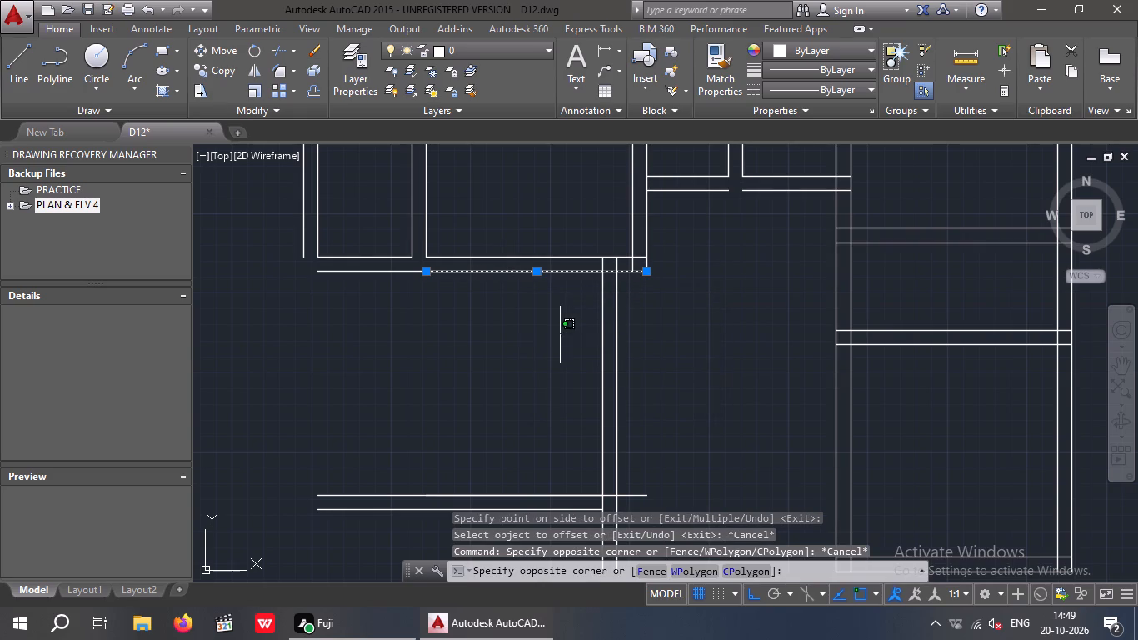
pyautogui.press('Delete')
pyautogui.press('Delete')
pyautogui.press('Delete')
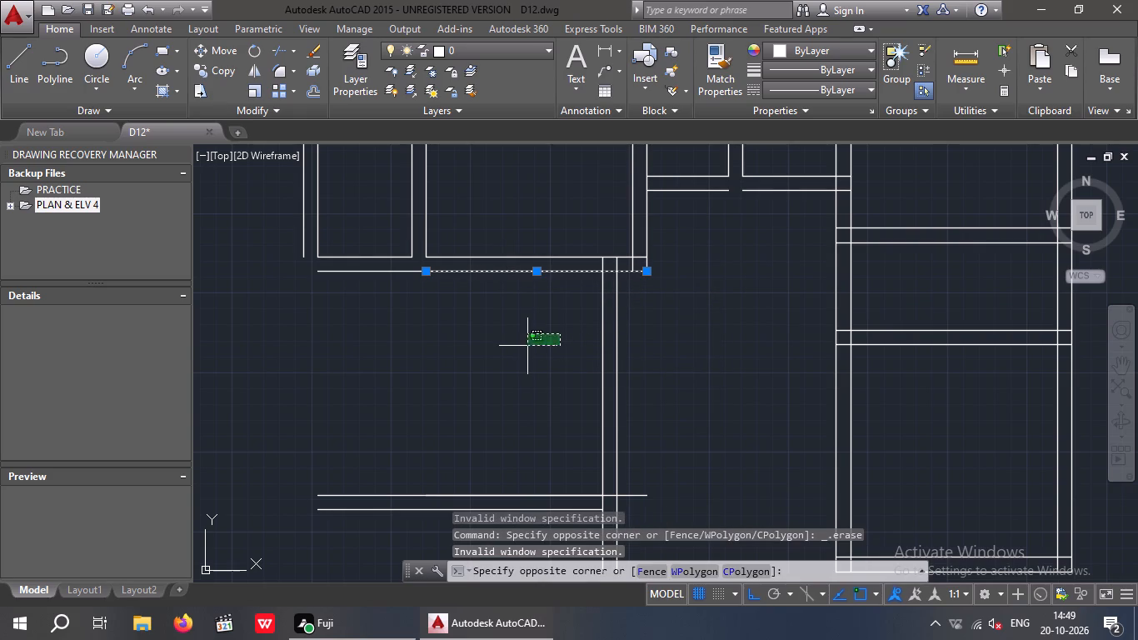
pyautogui.press('Delete')
pyautogui.press('Escape')
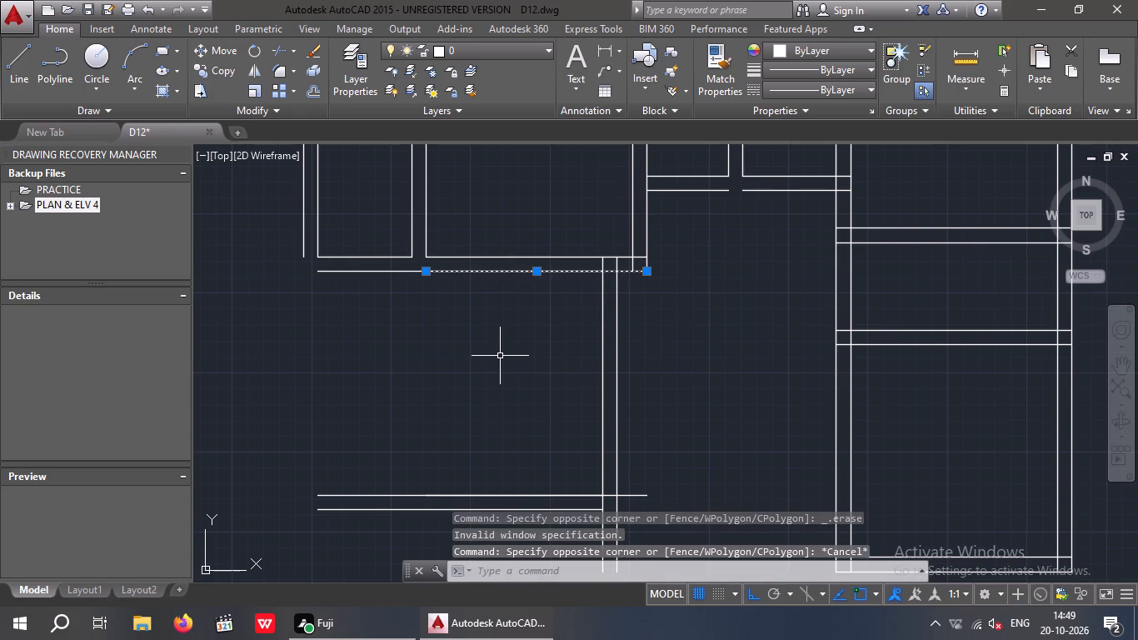
pyautogui.press('Delete')
# Delete the overlapping upper line of the new bottom wall that runs past the new vertical wall.
pyautogui.scroll(-1, 511, 348)
pyautogui.scroll(2, 541, 435)
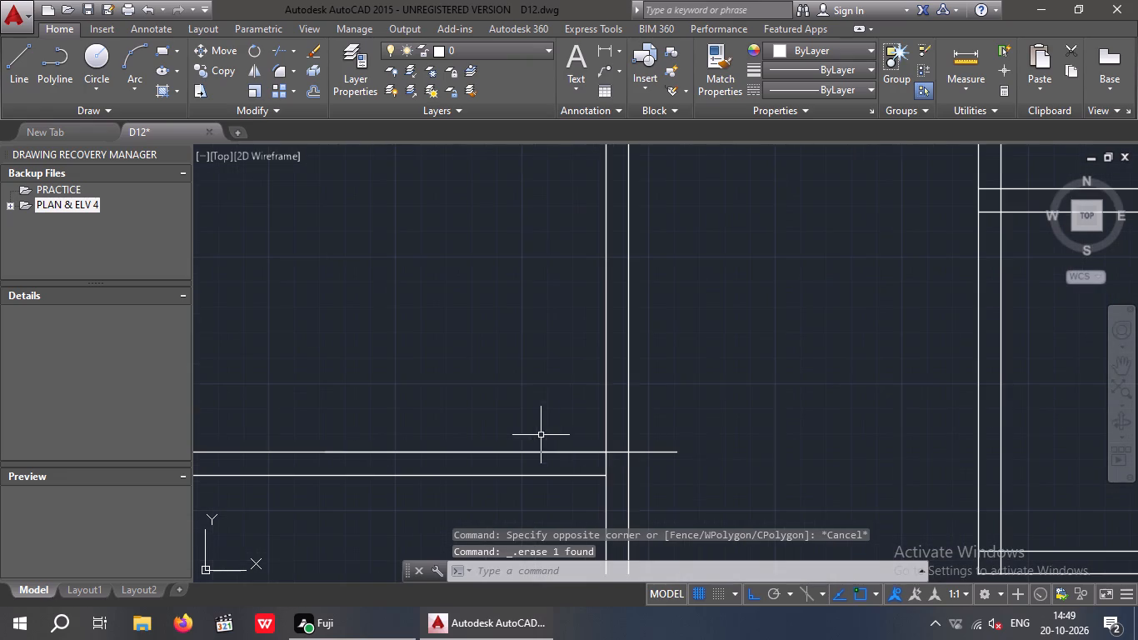
pyautogui.click(662, 452)
pyautogui.press('Delete')
pyautogui.scroll(-3, 676, 402)
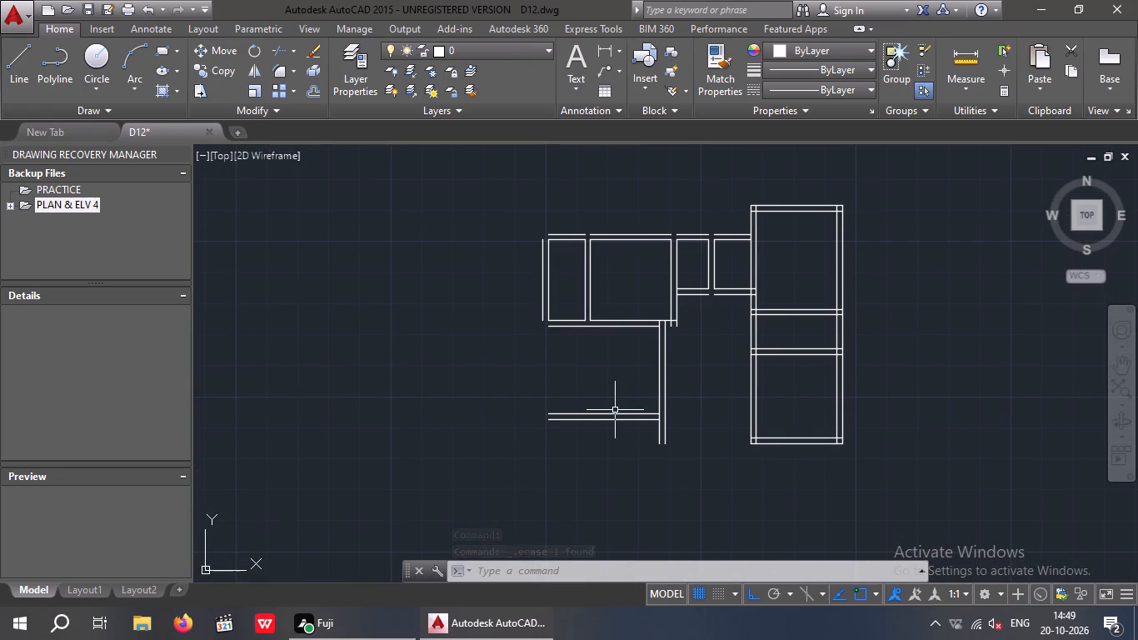
pyautogui.press('Escape')
pyautogui.press('Escape')
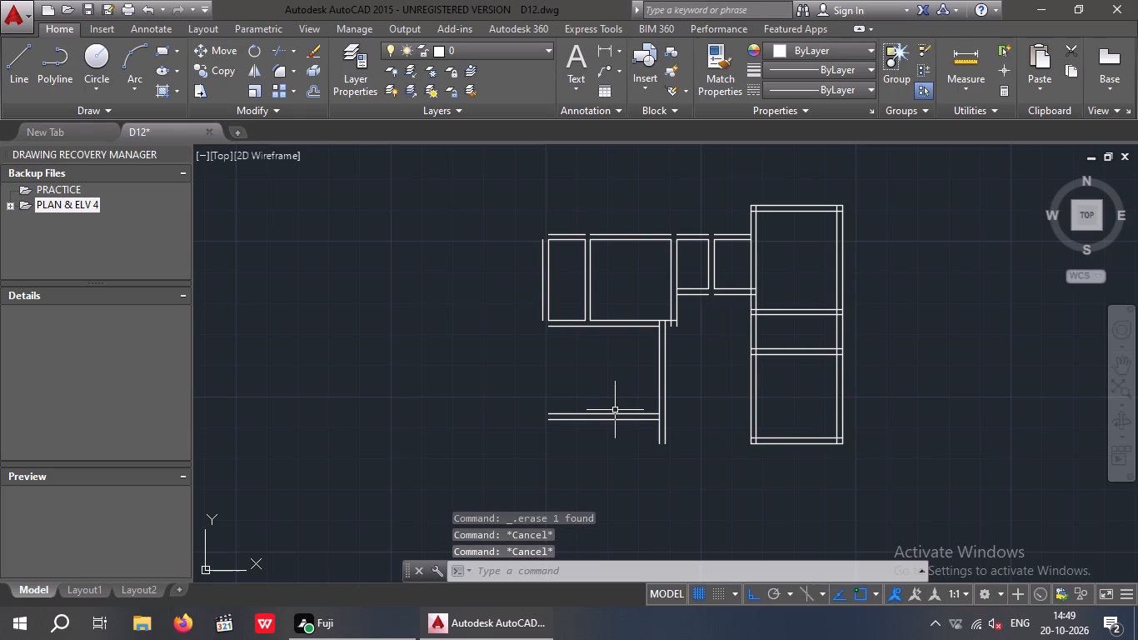
# Offset the left line of the new vertical wall 10'10" to the left.
pyautogui.press('o')
pyautogui.press('Return')
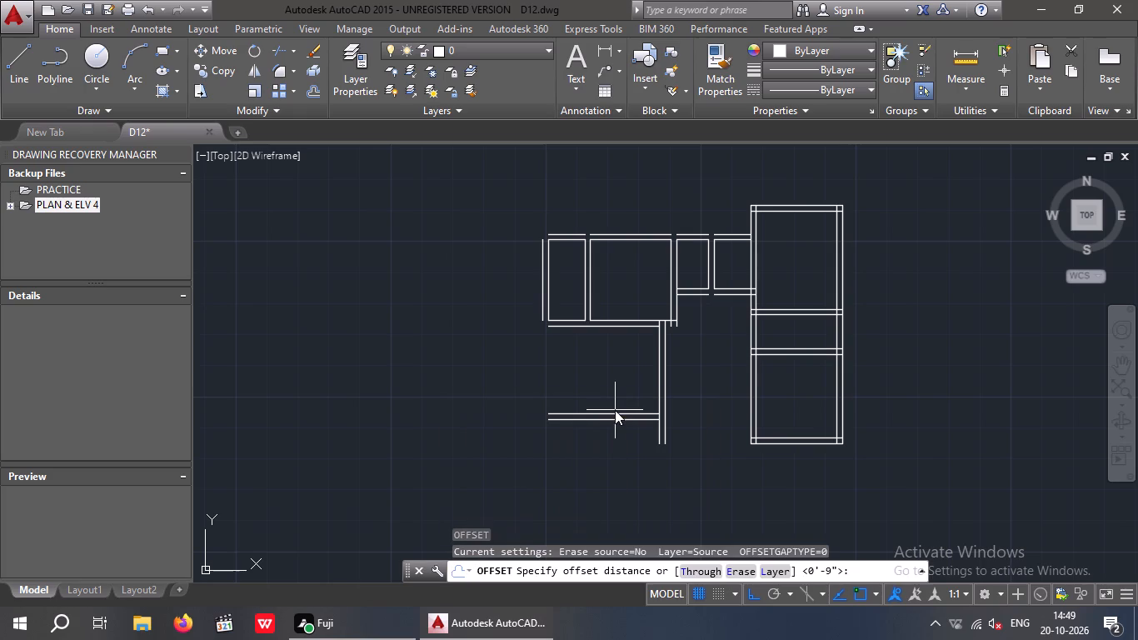
pyautogui.write('10\'10"')
pyautogui.press('Return')
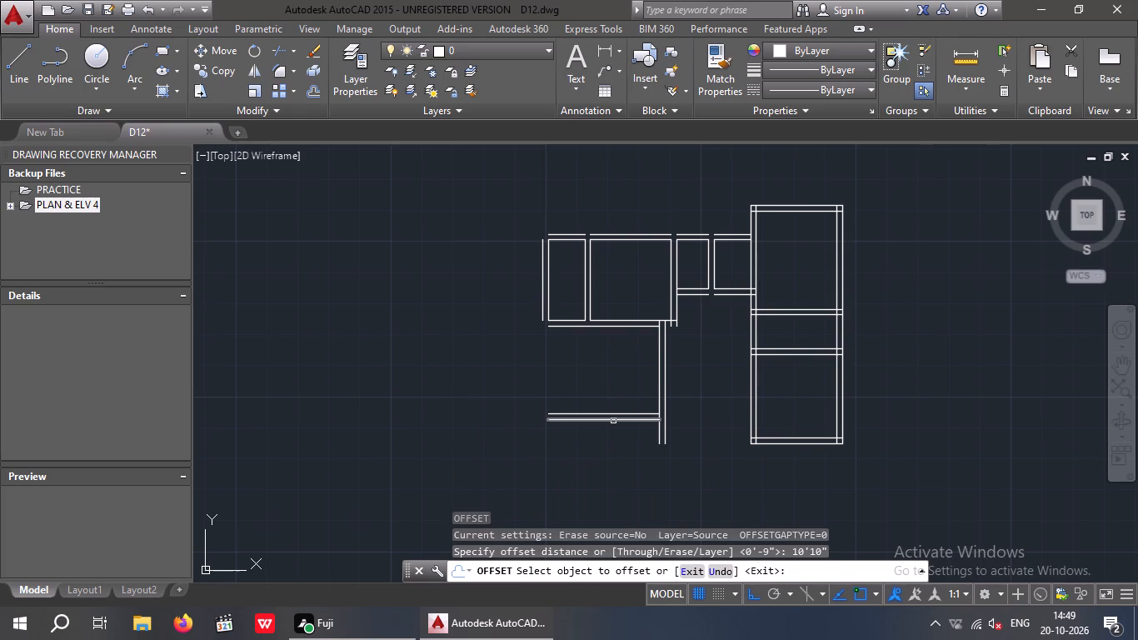
pyautogui.moveTo(660, 385); pyautogui.dragTo(633, 392)
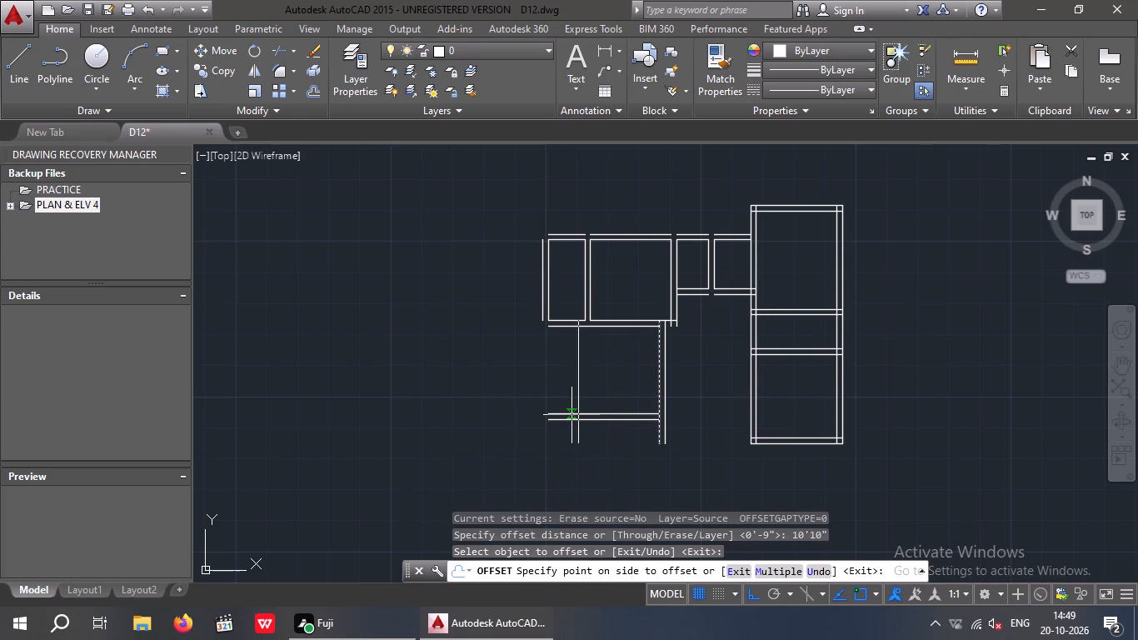
pyautogui.click(571, 415)
pyautogui.press('Escape')
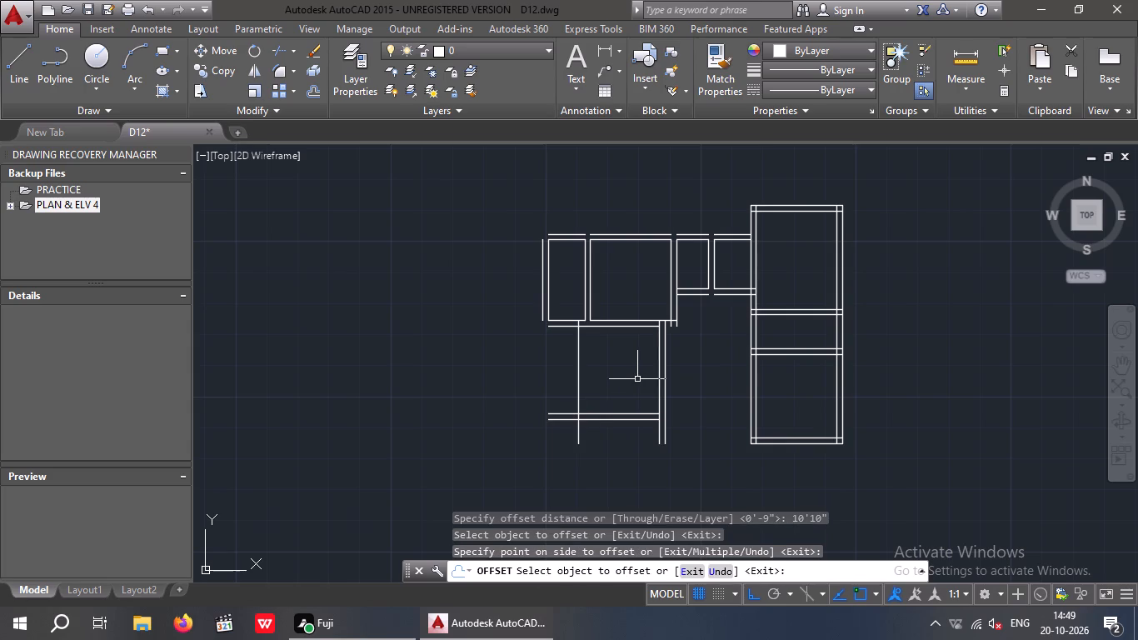
pyautogui.press('Escape')
# Offset the new room's left vertical line 9" further to the left to form its left wall.
pyautogui.press('o')
pyautogui.press('Return')
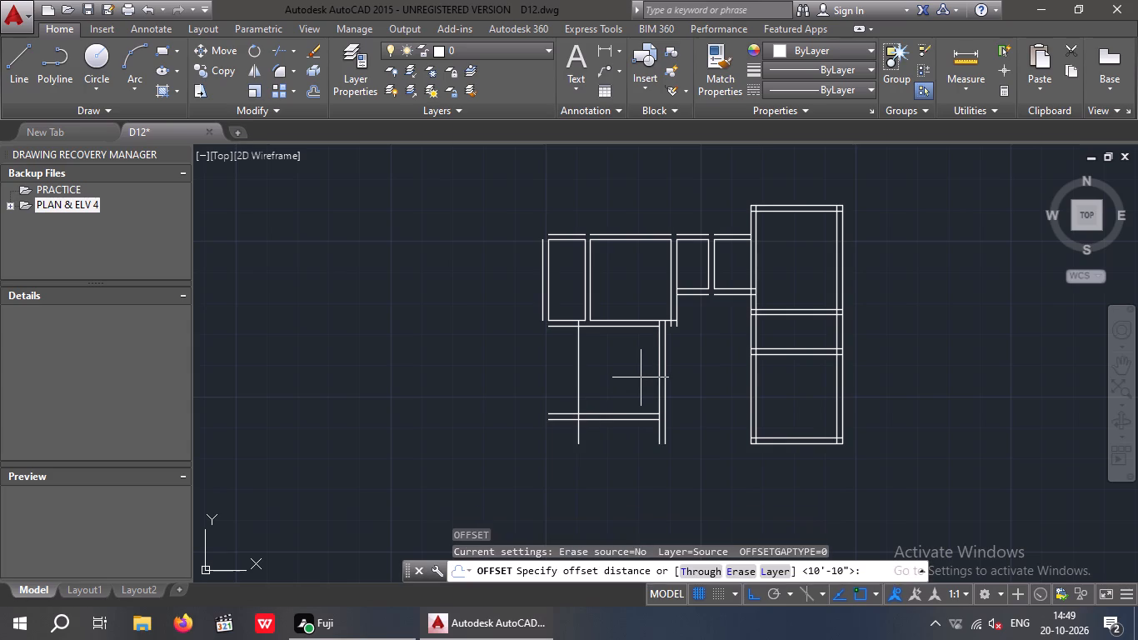
pyautogui.press('9')
pyautogui.hotkey('shift', '"')
pyautogui.press('Return')
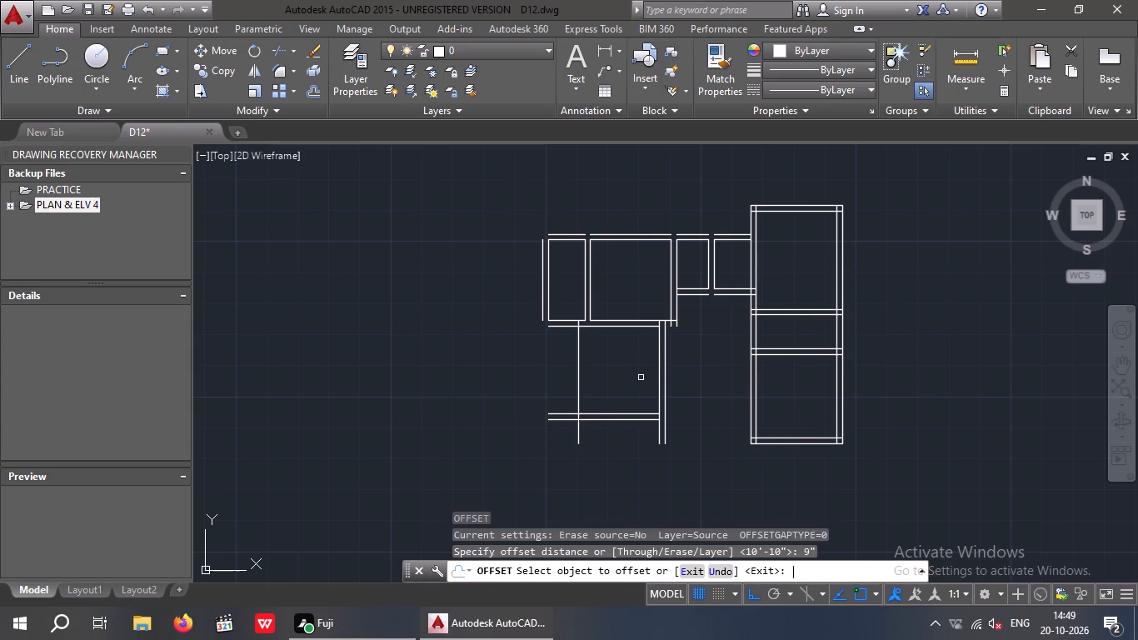
pyautogui.moveTo(578, 375); pyautogui.dragTo(557, 382)
pyautogui.click(550, 385)
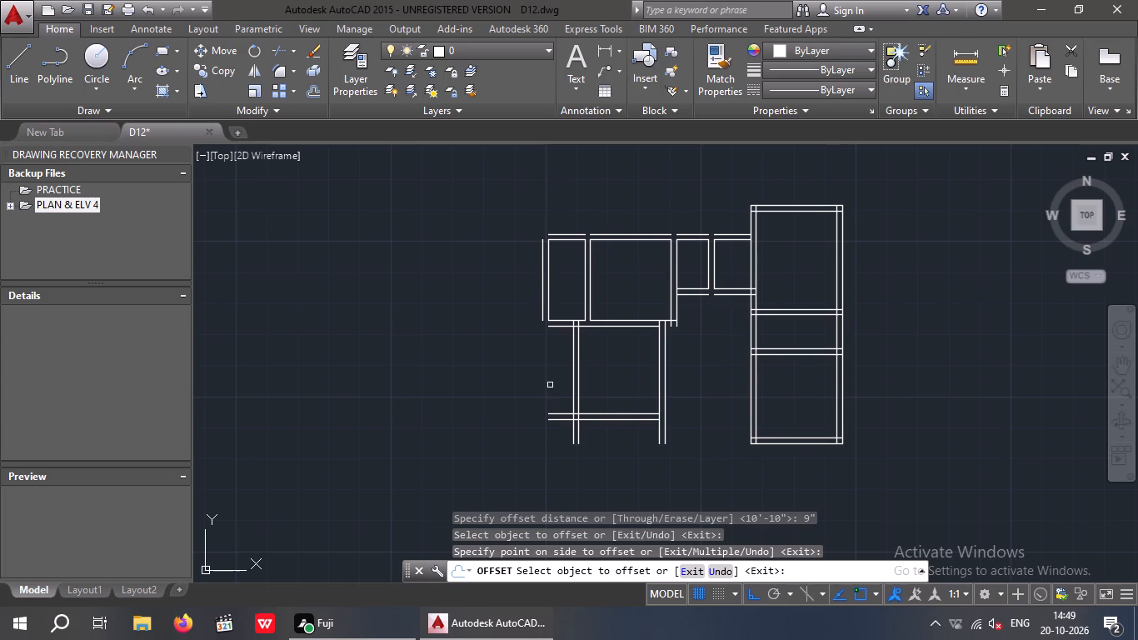
pyautogui.press('Escape')
pyautogui.press('Escape')
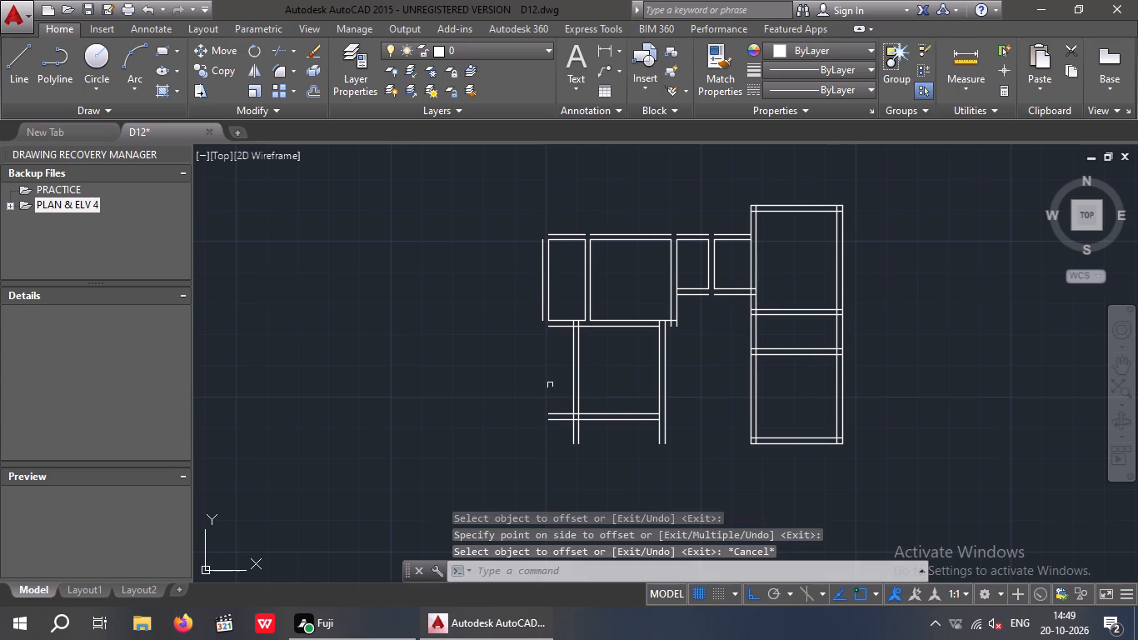
# Offset the lower line of the new room's bottom wall 11'9" downward to start another room below it.
pyautogui.press('o')
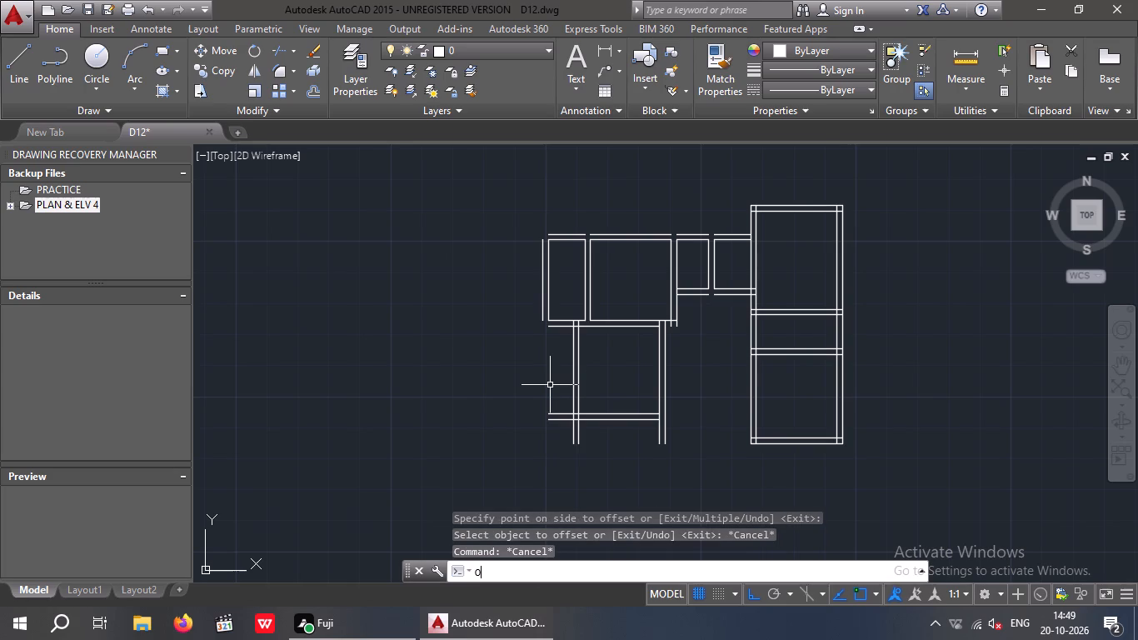
pyautogui.press('Return')
pyautogui.write('11\'9"')
pyautogui.press('Return')
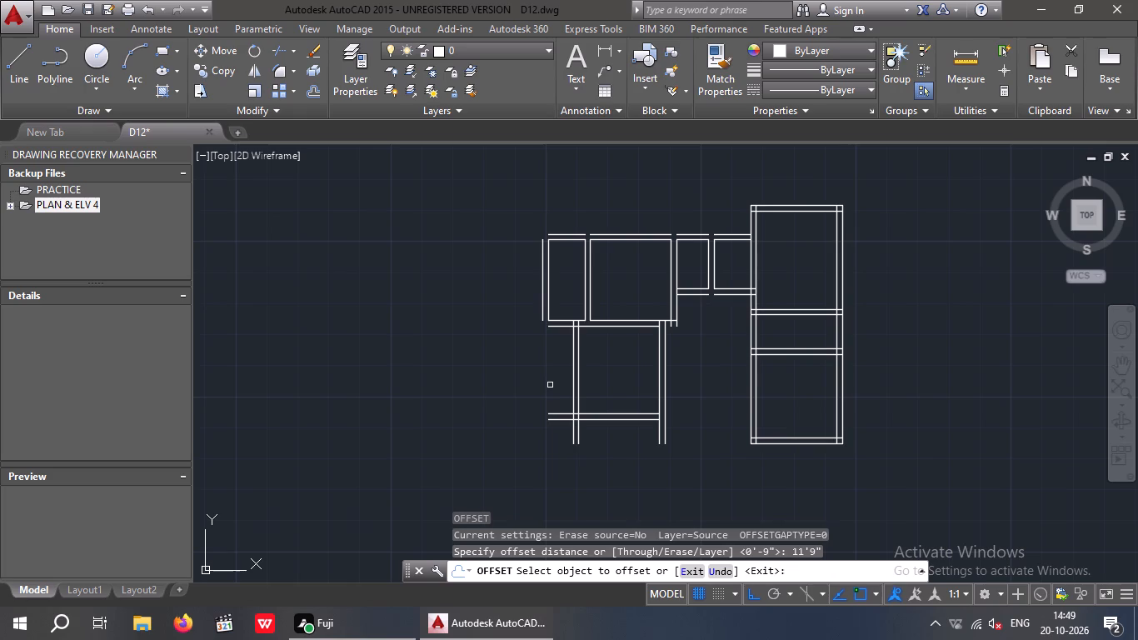
pyautogui.moveTo(615, 358); pyautogui.dragTo(631, 253, button='middle')
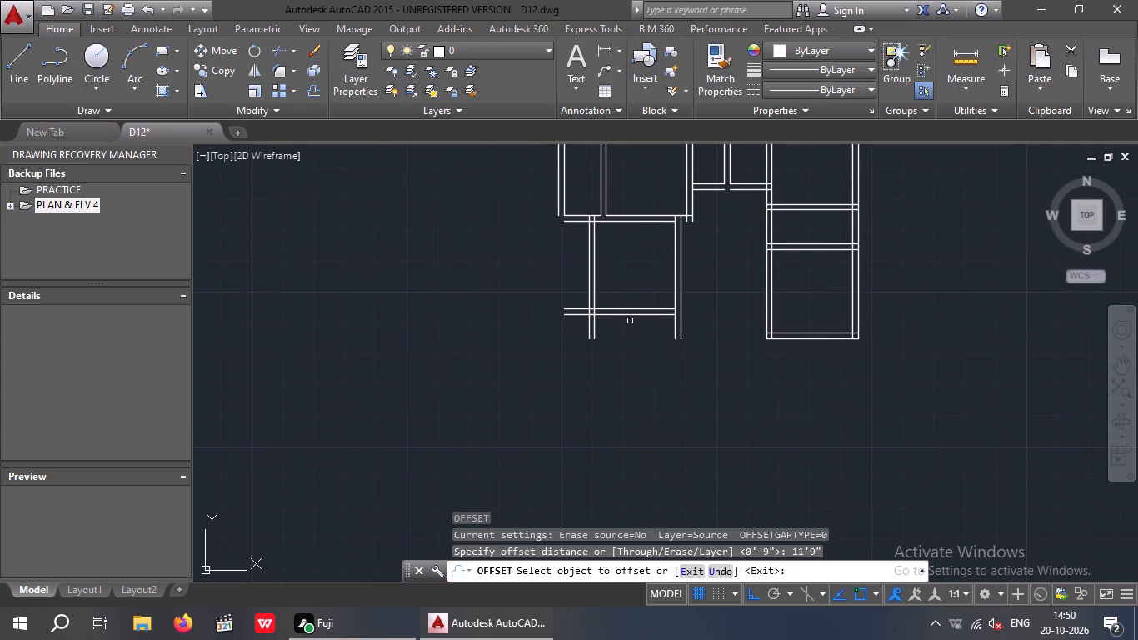
pyautogui.click(625, 316)
pyautogui.click(610, 363)
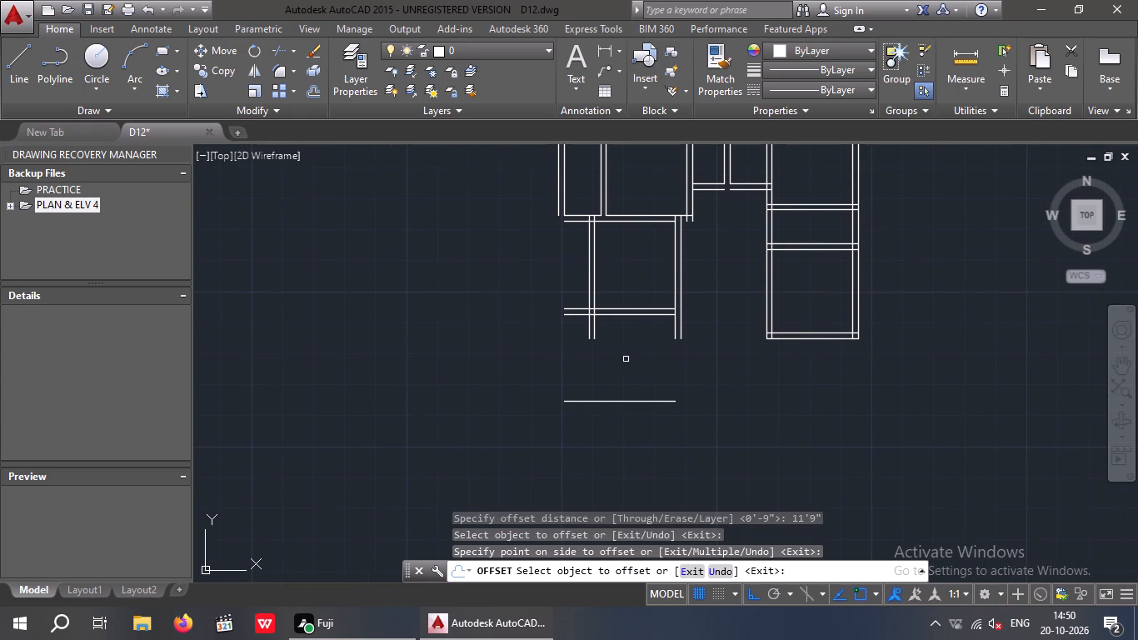
pyautogui.press('Escape')
pyautogui.press('Escape')
# Offset the new lowest horizontal line 9" further down to form the next room's bottom wall.
pyautogui.press('o')
pyautogui.press('Return')
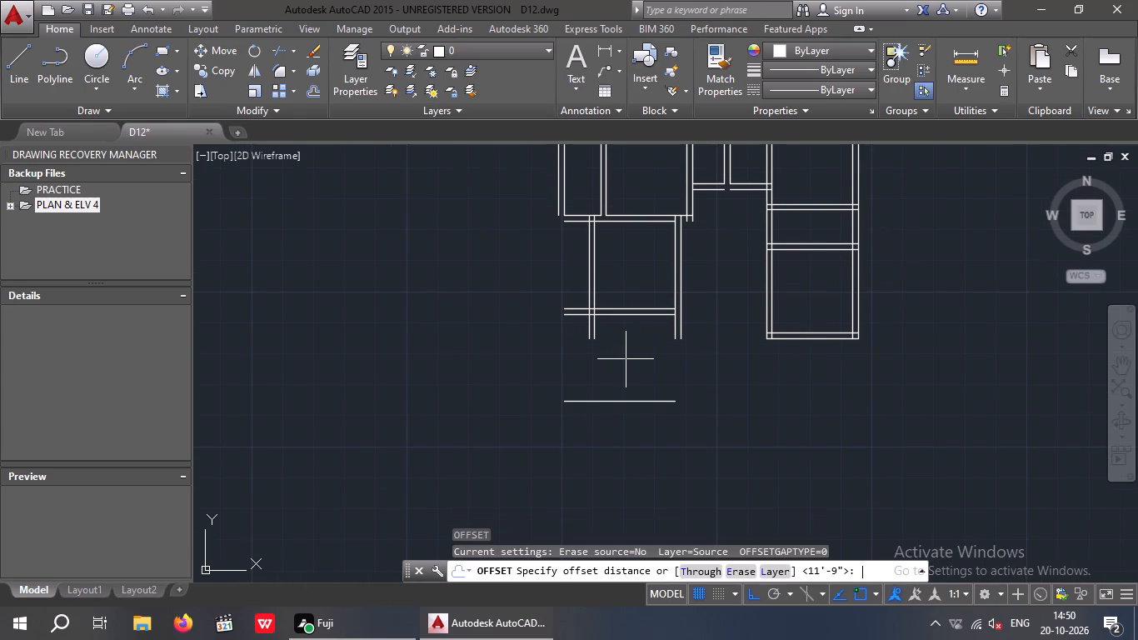
pyautogui.press('9')
pyautogui.hotkey('shift', '"')
pyautogui.press('Return')
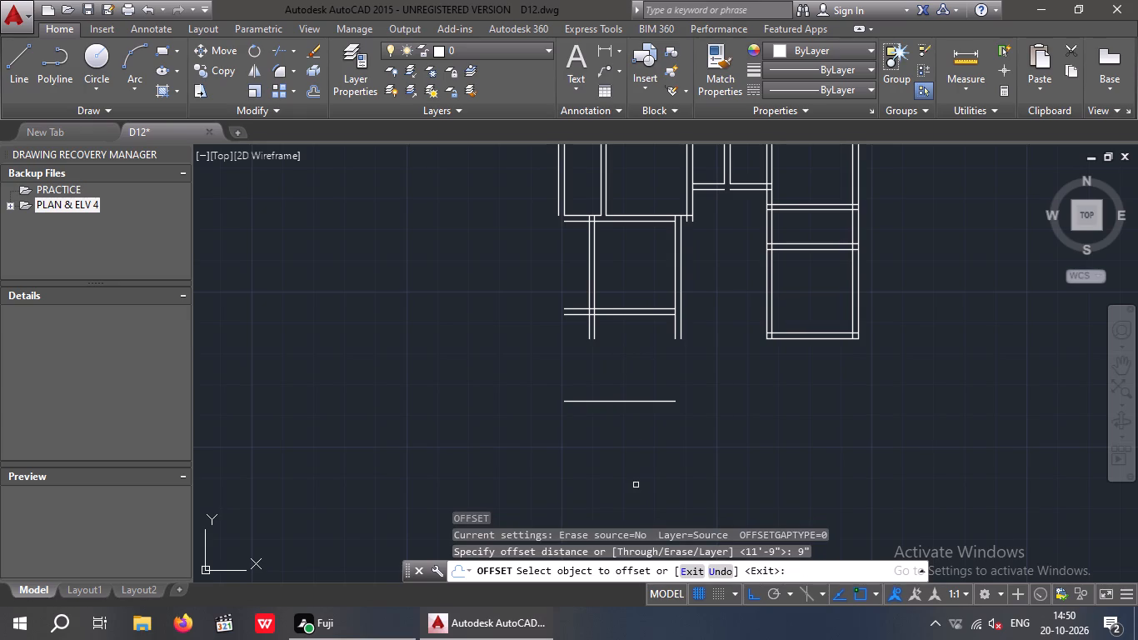
pyautogui.click(636, 403)
pyautogui.click(636, 415)
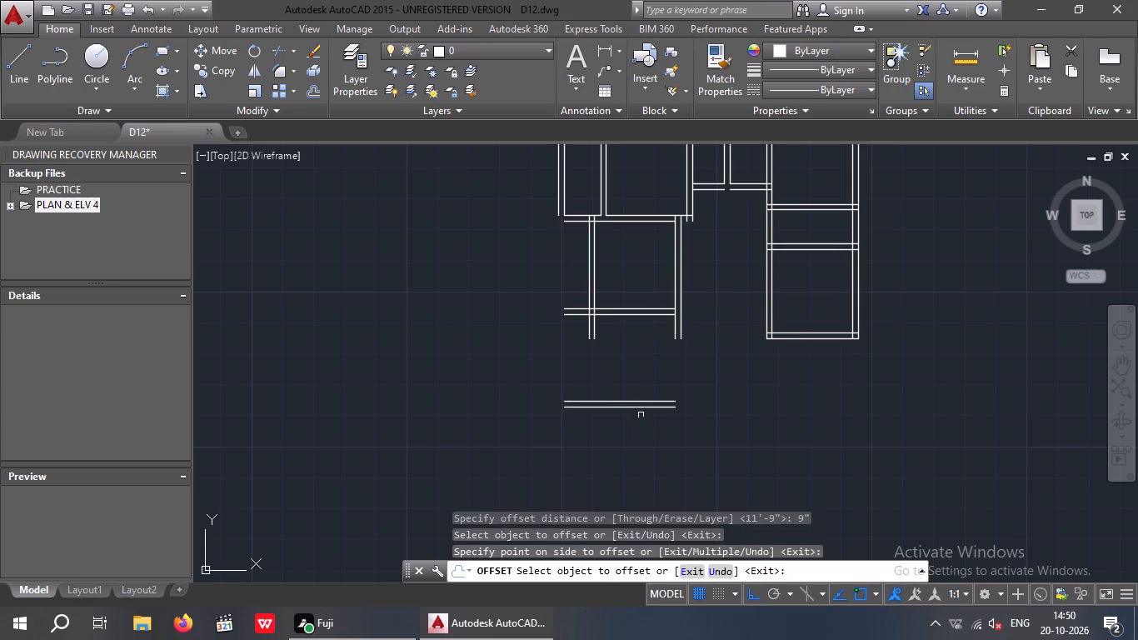
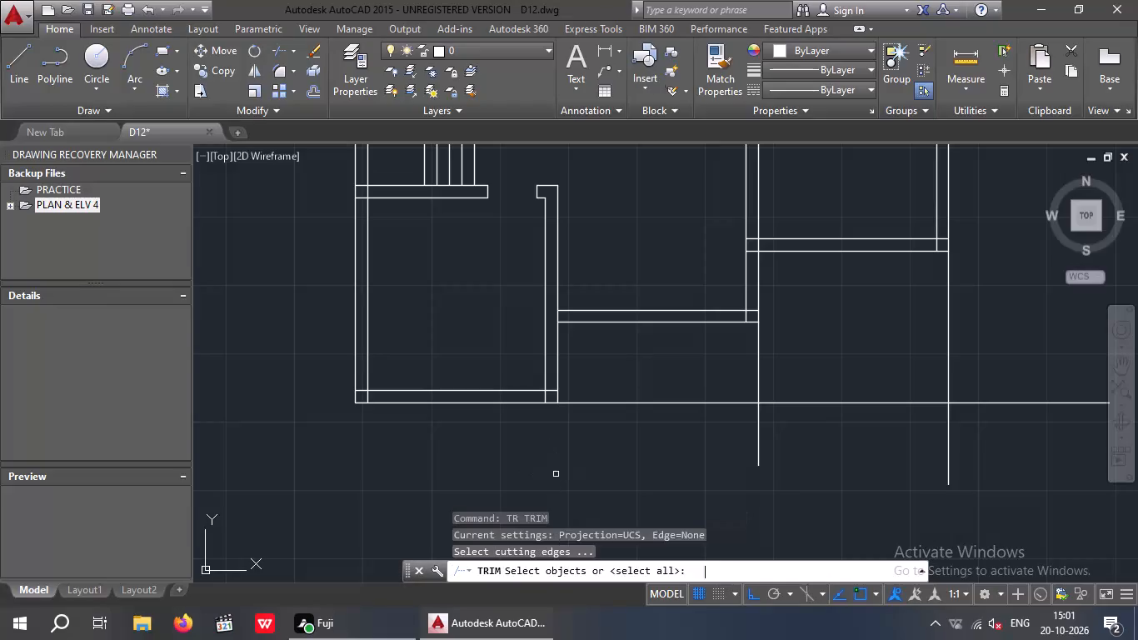
# Trim the overlapping wall line ends at both bottom corners of the plan's lower-left room.
pyautogui.press('space')
pyautogui.scroll(4, 350, 398)
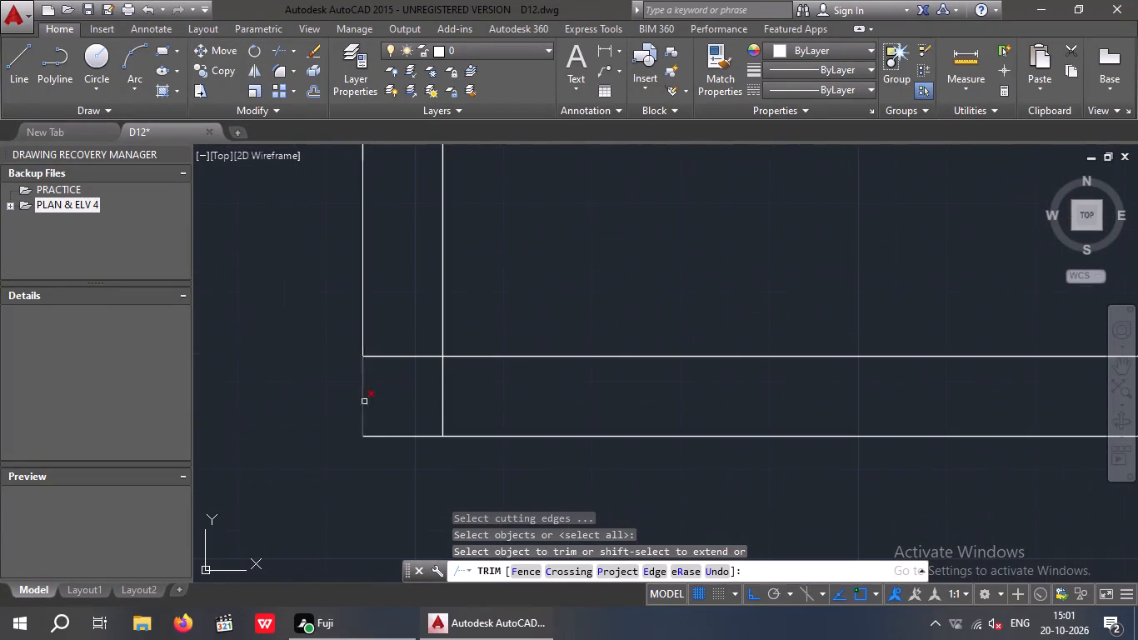
pyautogui.click(440, 398)
pyautogui.click(397, 357)
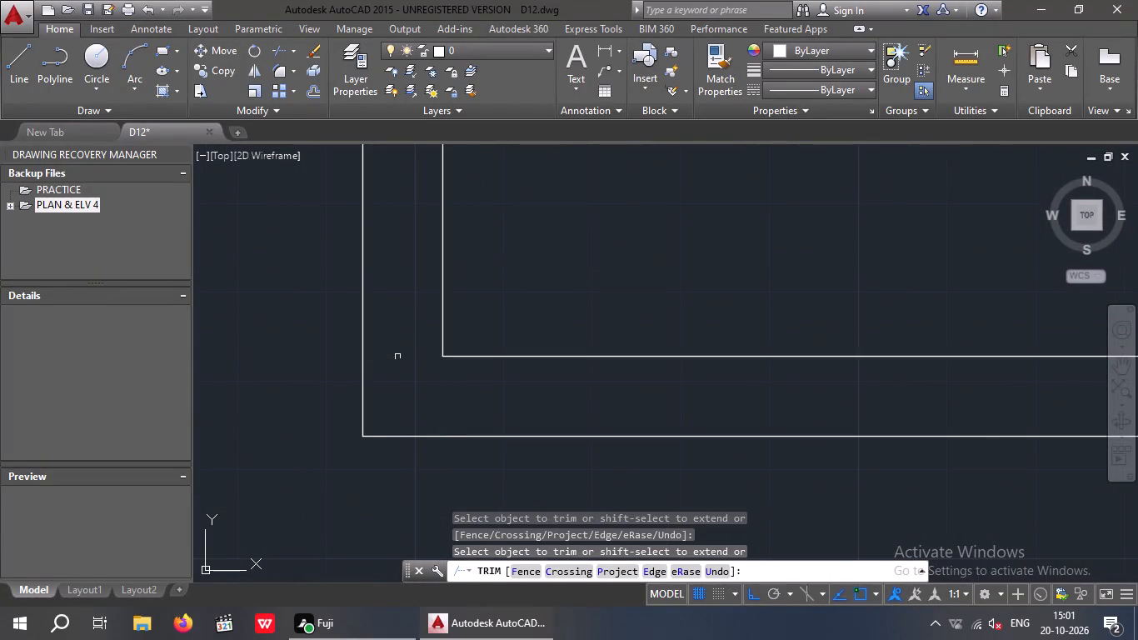
pyautogui.scroll(-3, 397, 360)
pyautogui.scroll(3, 696, 375)
pyautogui.click(676, 375)
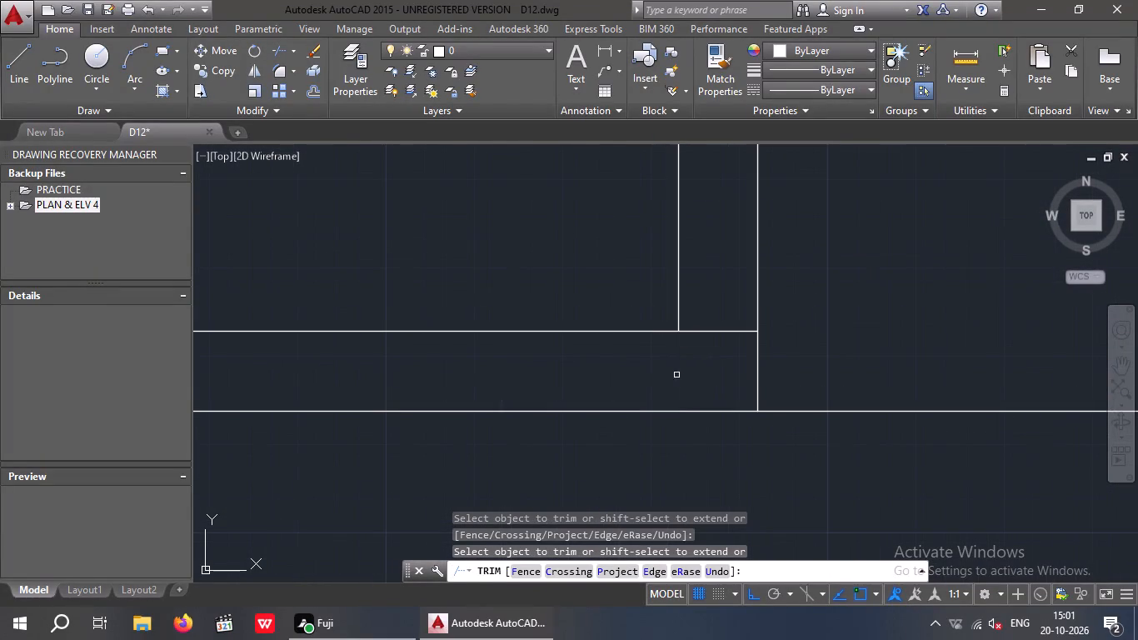
pyautogui.click(713, 333)
pyautogui.scroll(-4, 711, 337)
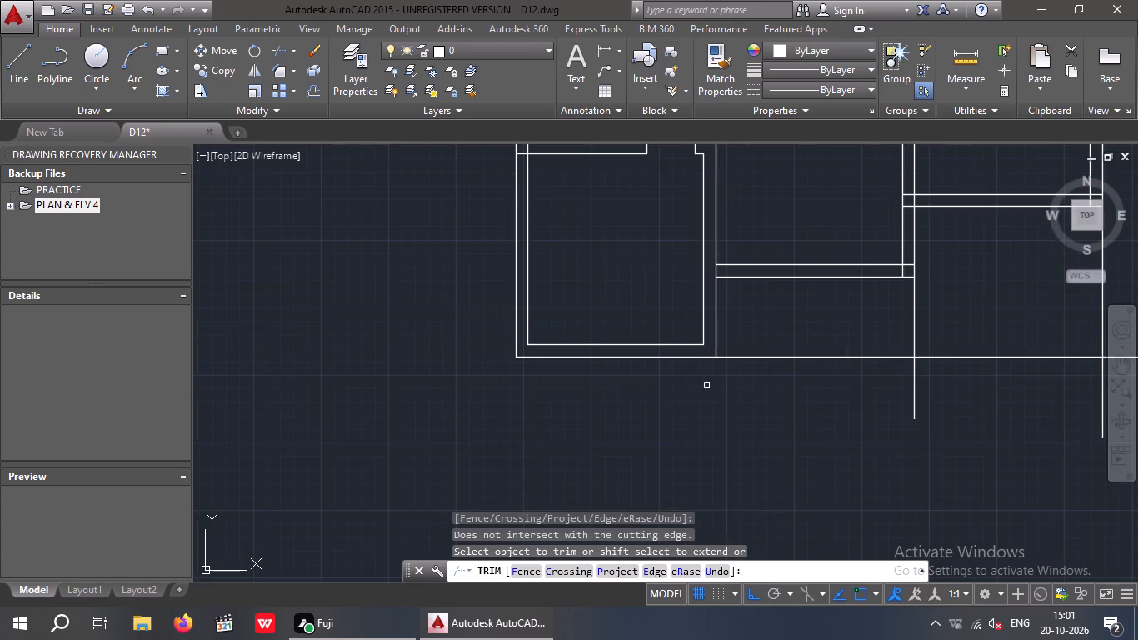
pyautogui.scroll(-1, 690, 400)
pyautogui.moveTo(676, 403); pyautogui.dragTo(537, 450, button='middle')
pyautogui.moveTo(603, 445); pyautogui.dragTo(500, 463, button='middle')
pyautogui.scroll(-1, 526, 421)
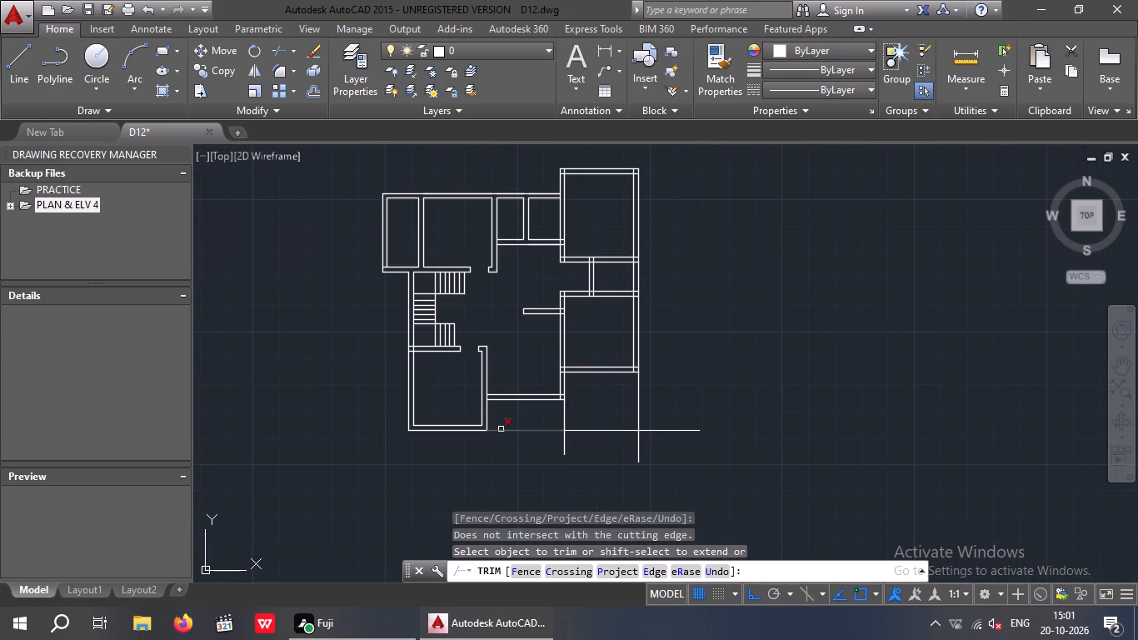
pyautogui.press('Escape')
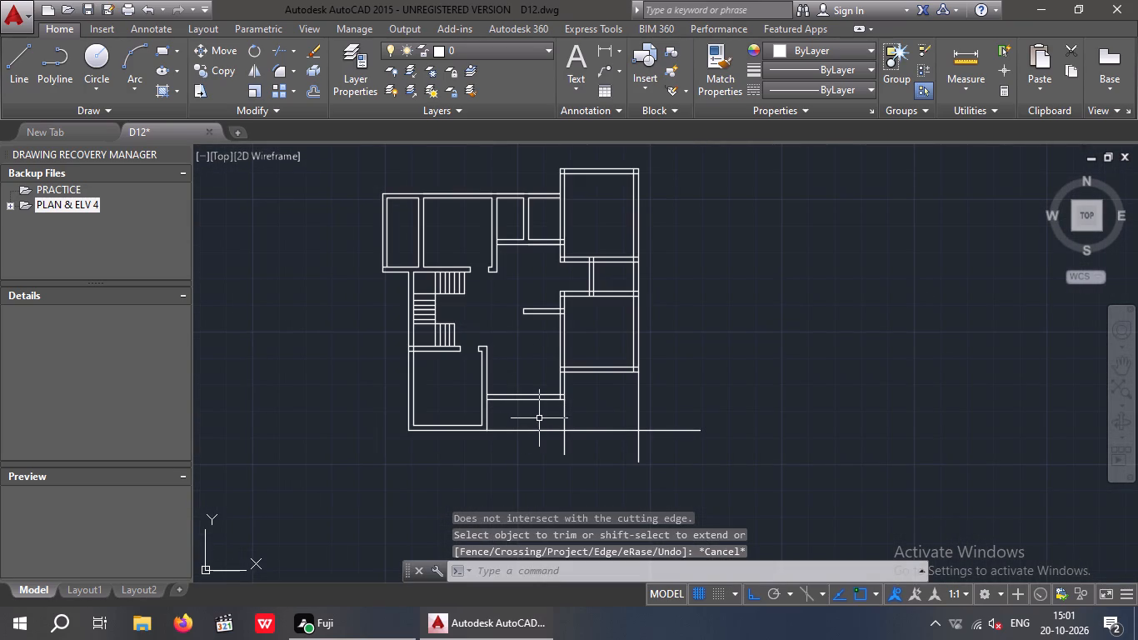
pyautogui.press('Escape')
pyautogui.press('Escape')
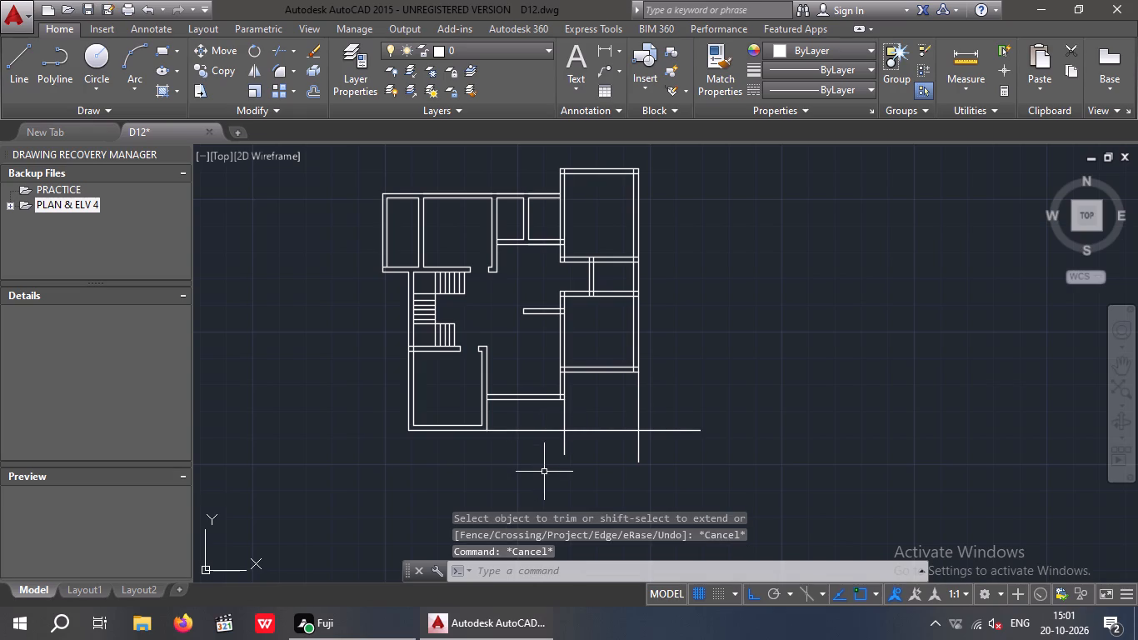
# Offset the outer line of the lower-left room's right wall 9" to the right, across the adjoining horizontal wall.
pyautogui.press('o')
pyautogui.press('Return')
pyautogui.press('9')
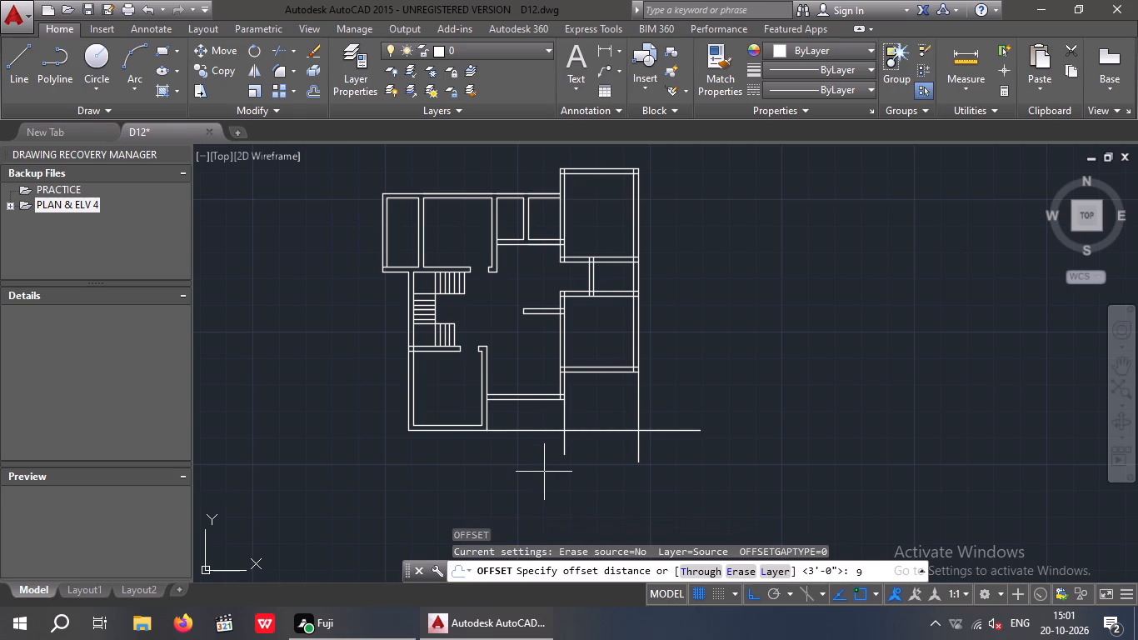
pyautogui.hotkey('shift', '"')
pyautogui.press('Return')
pyautogui.scroll(2, 494, 394)
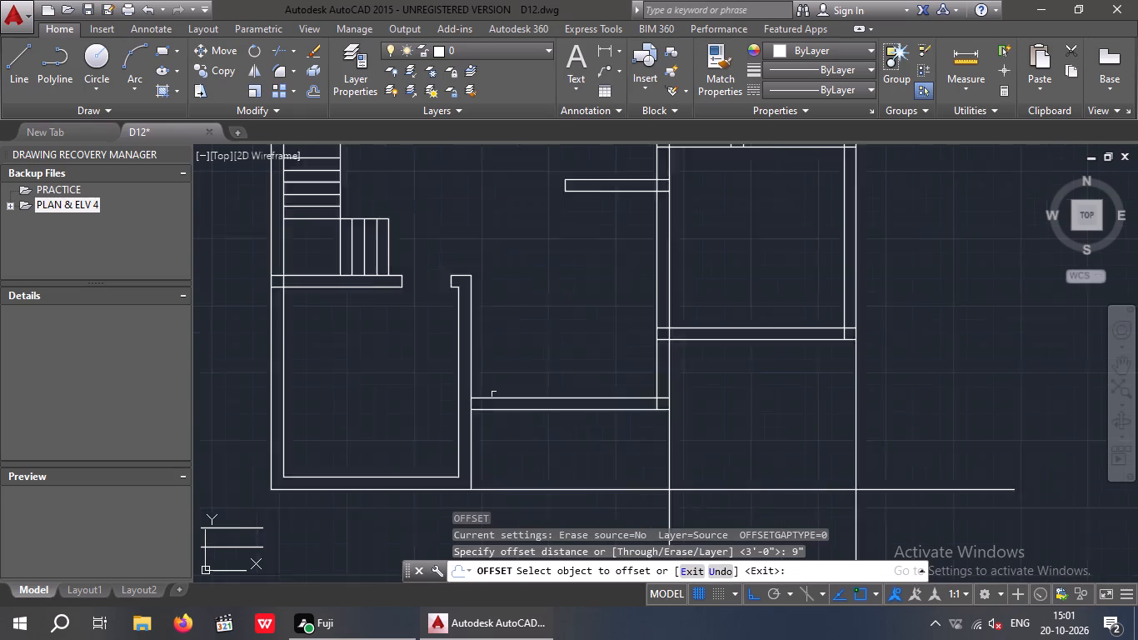
pyautogui.scroll(1, 494, 394)
pyautogui.click(455, 362)
pyautogui.click(517, 349)
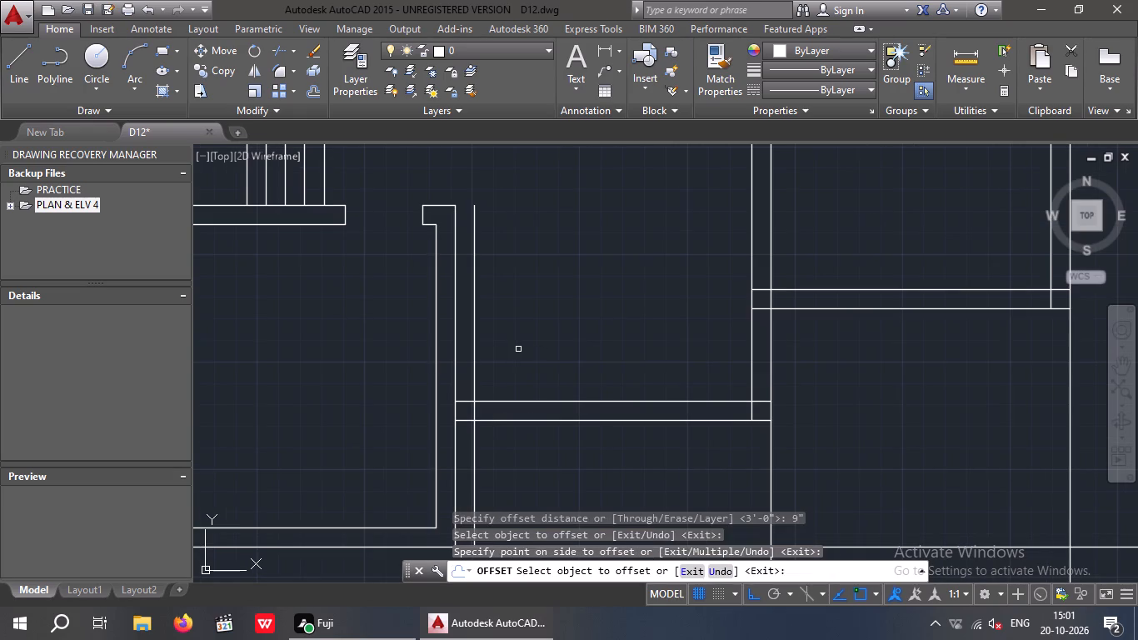
pyautogui.press('Escape')
pyautogui.press('Escape')
# Offset the new vertical line another 3'6" to the right to mark the far side of the door opening.
pyautogui.press('o')
pyautogui.press('Return')
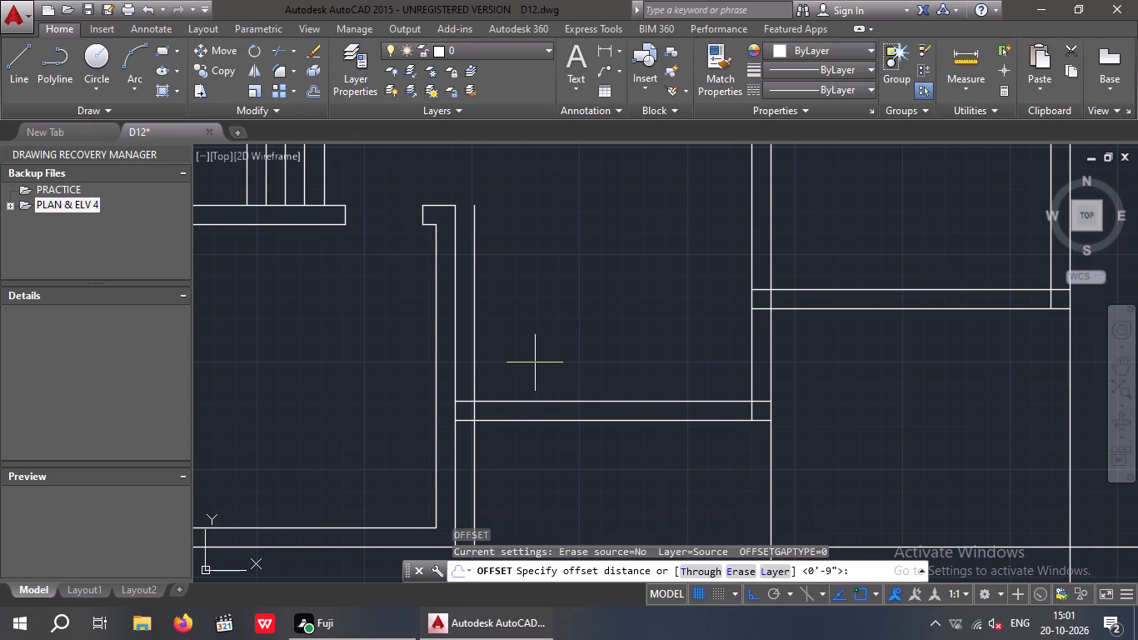
pyautogui.press('3')
pyautogui.write("'6")
pyautogui.hotkey('shift', '"')
pyautogui.press('Return')
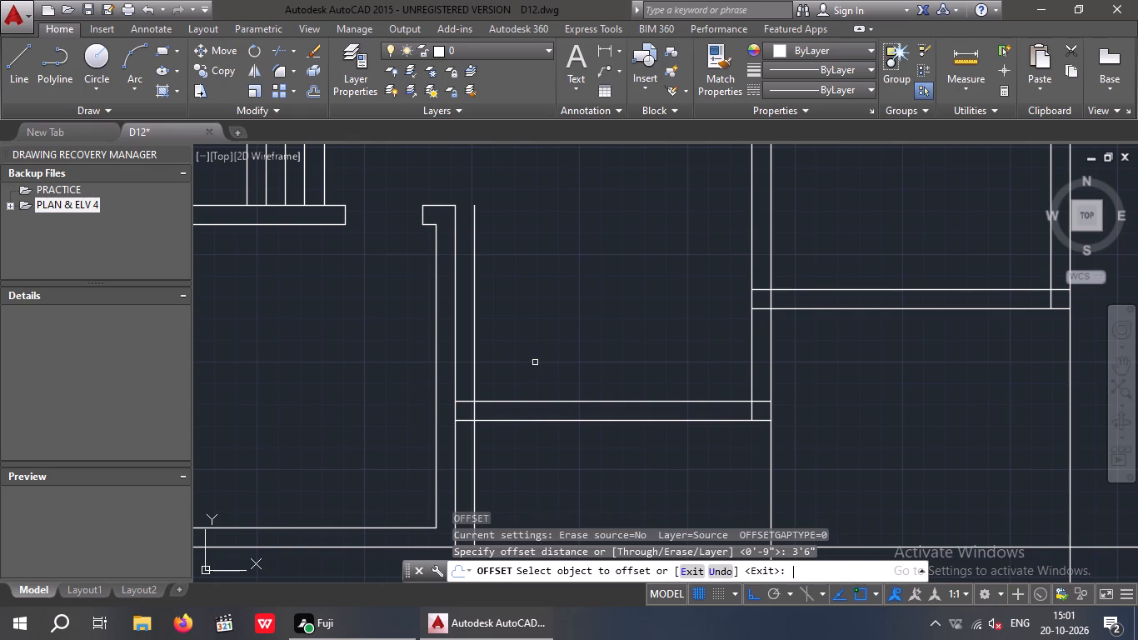
pyautogui.moveTo(472, 365); pyautogui.dragTo(507, 365)
pyautogui.click(558, 361)
pyautogui.press('Escape')
pyautogui.press('Escape')
# Trim the two offset lines to the wall thickness and cut the 3'6" door opening in the horizontal wall beside the lower-left room.
pyautogui.press('t')
pyautogui.press('r')
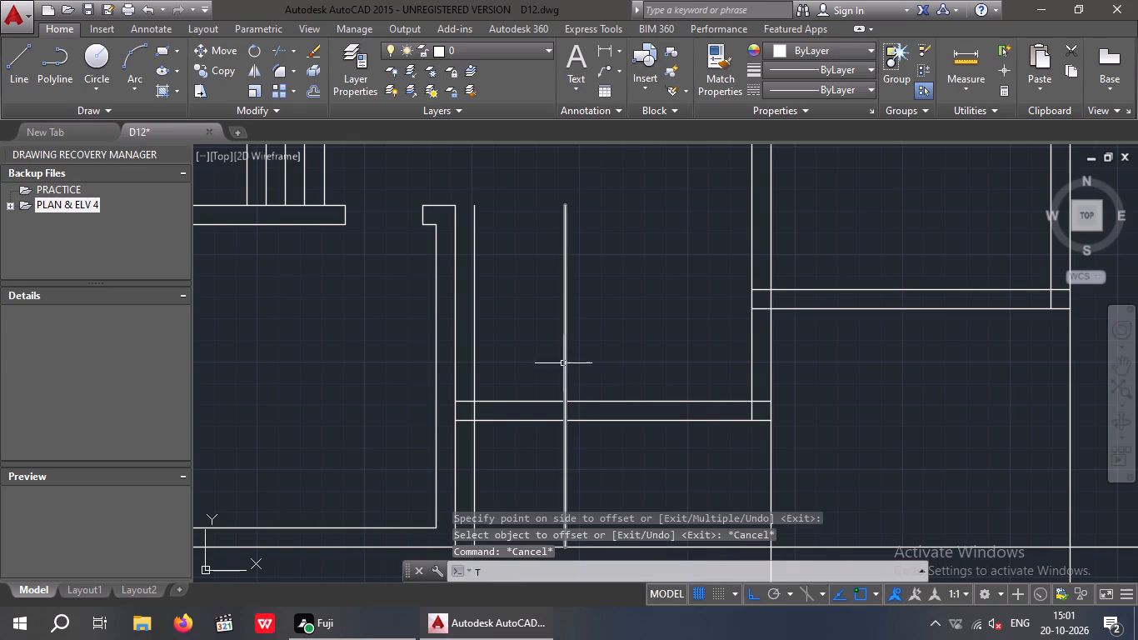
pyautogui.press('space')
pyautogui.press('space')
pyautogui.moveTo(599, 330); pyautogui.dragTo(517, 349)
pyautogui.click(469, 362)
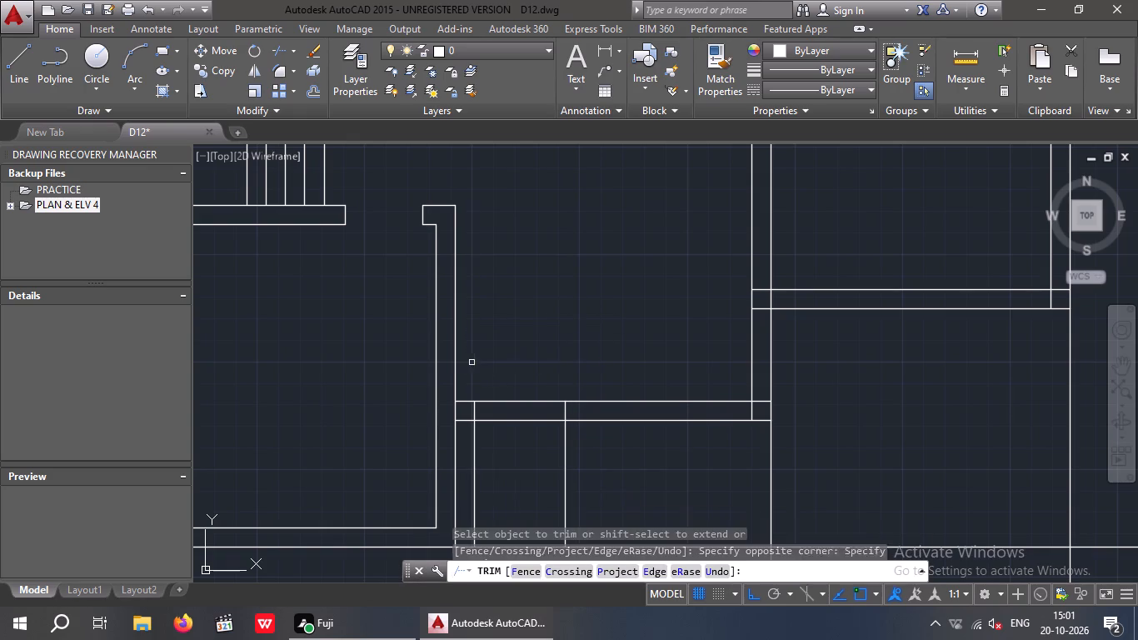
pyautogui.moveTo(588, 447); pyautogui.dragTo(522, 457)
pyautogui.click(465, 451)
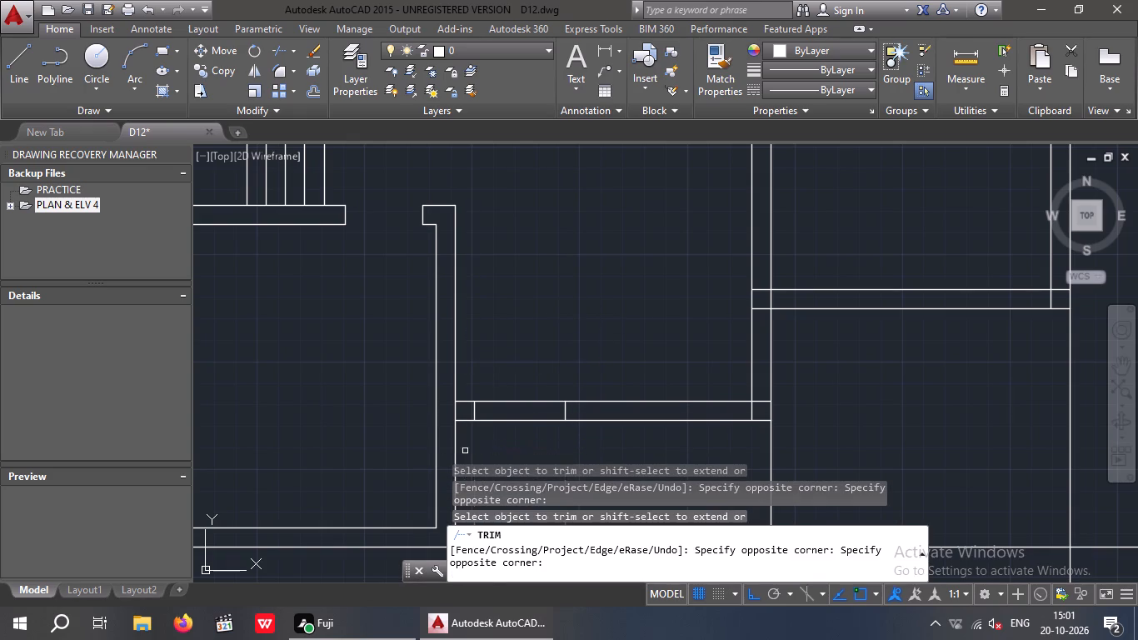
pyautogui.moveTo(529, 444); pyautogui.dragTo(505, 411)
pyautogui.click(502, 384)
# Trim the overlapping lines at the right-hand corner of that wall, where it meets the vertical wall.
pyautogui.scroll(-2, 502, 384)
pyautogui.moveTo(521, 420); pyautogui.dragTo(533, 396, button='middle')
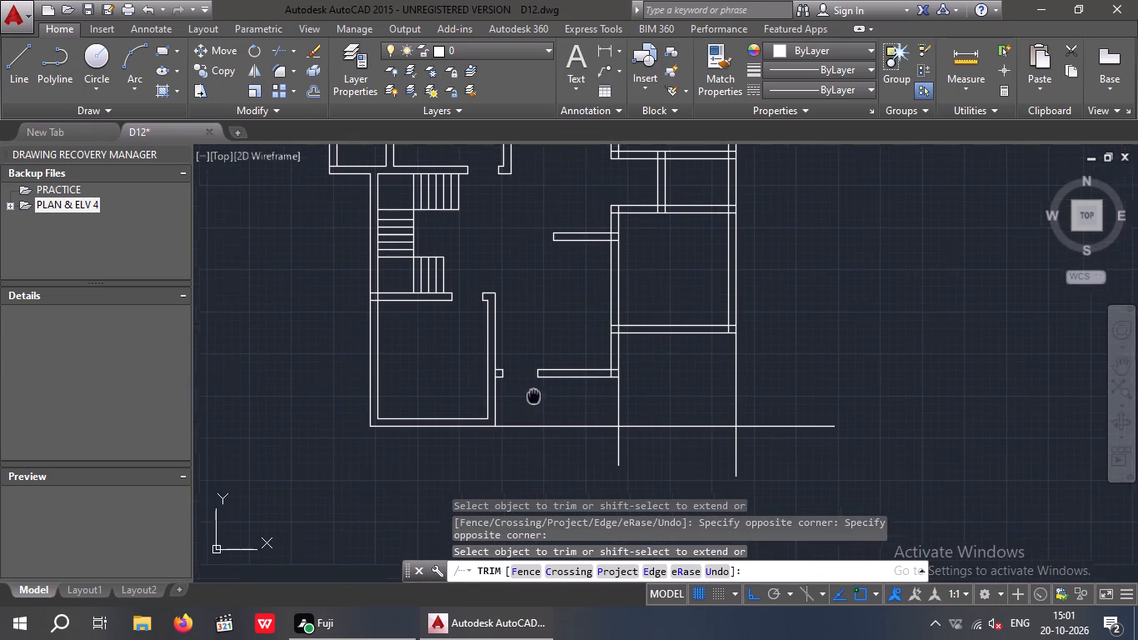
pyautogui.moveTo(533, 396); pyautogui.dragTo(534, 395, button='middle')
pyautogui.scroll(2, 611, 377)
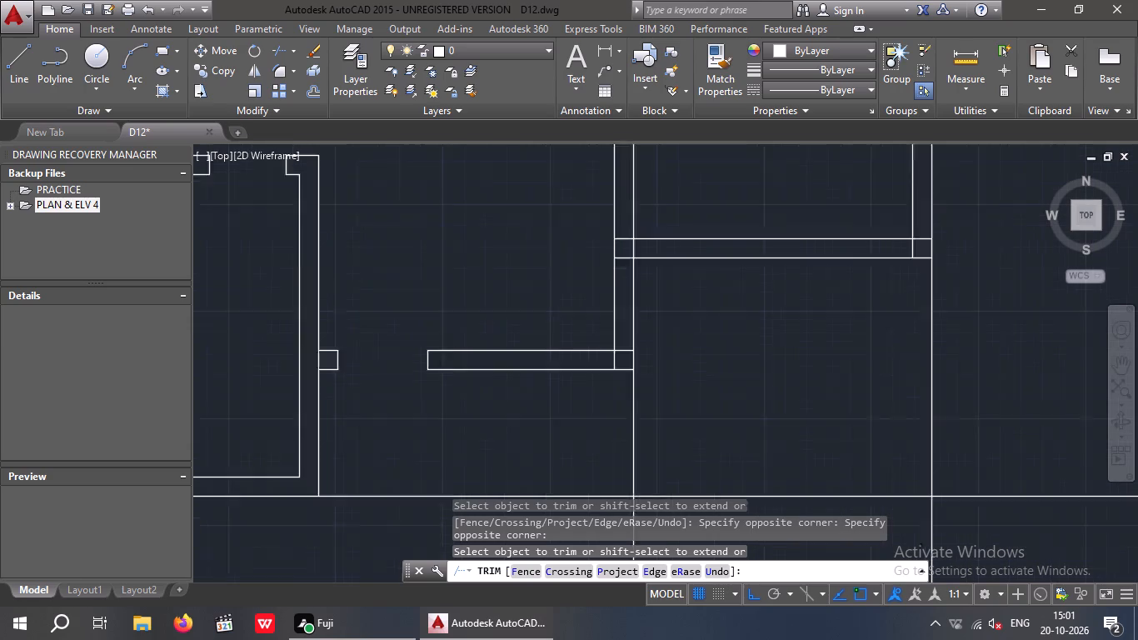
pyautogui.scroll(2, 611, 377)
pyautogui.click(616, 340)
pyautogui.click(638, 312)
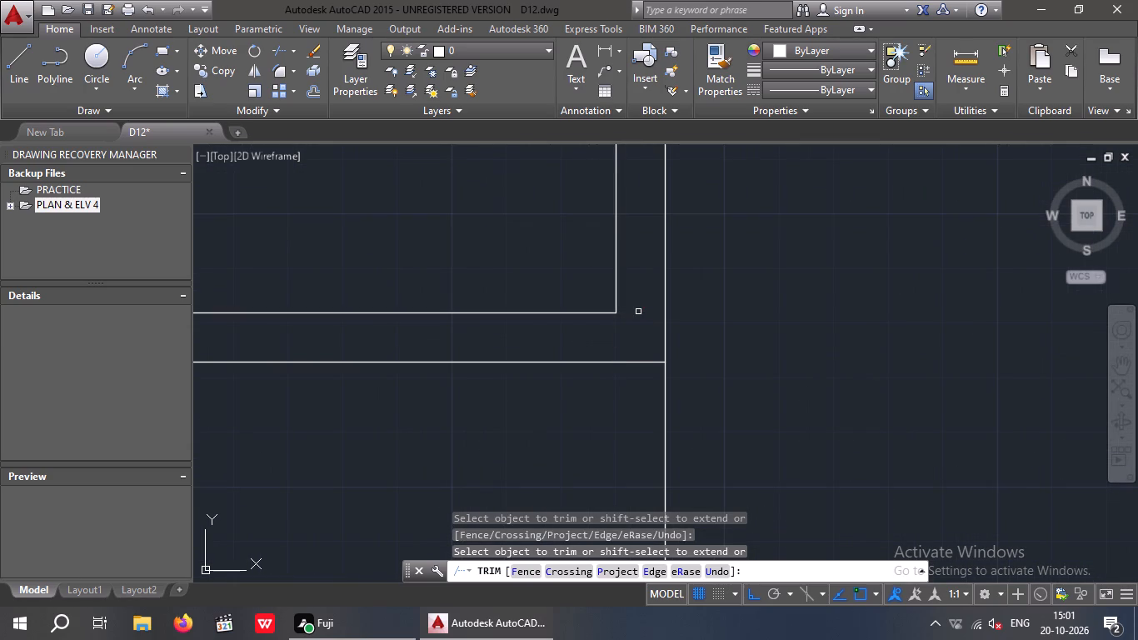
pyautogui.scroll(-3, 636, 321)
pyautogui.moveTo(586, 442); pyautogui.dragTo(582, 521, button='middle')
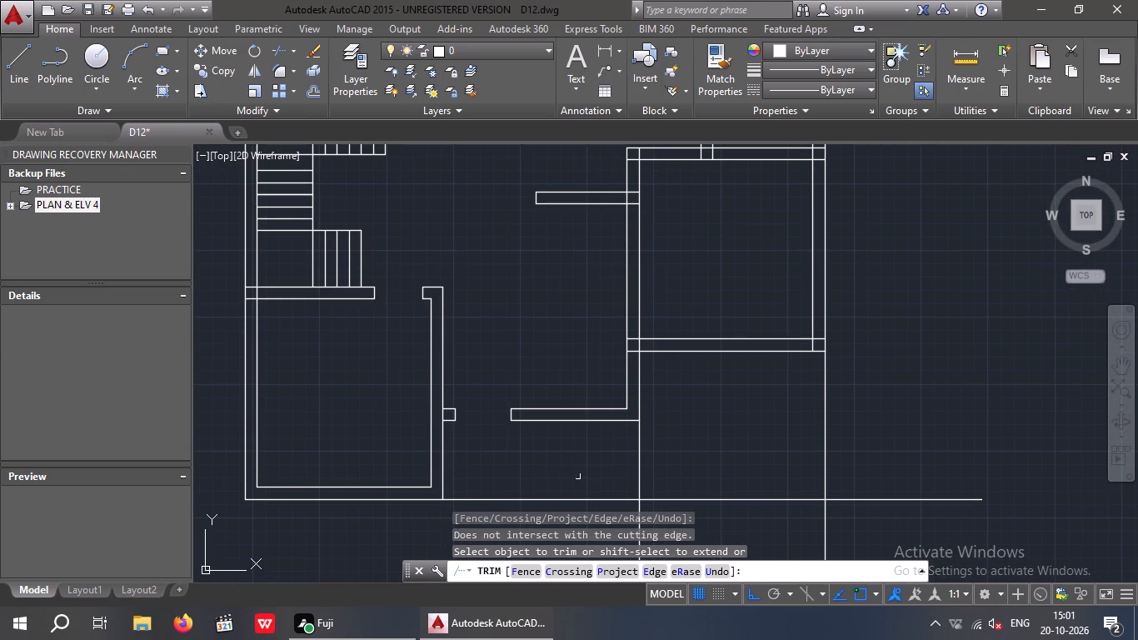
pyautogui.press('Escape')
pyautogui.press('Escape')
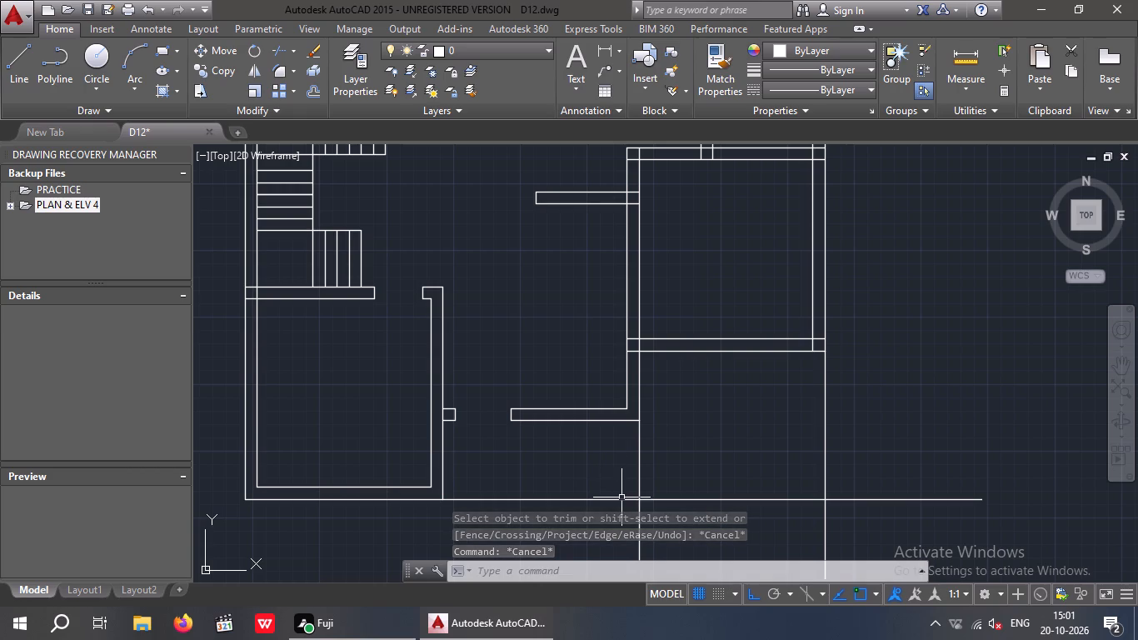
pyautogui.press('Escape')
# Offset the inner line of the middle right room's left wall 6" into the room.
pyautogui.moveTo(678, 433); pyautogui.dragTo(688, 518, button='middle')
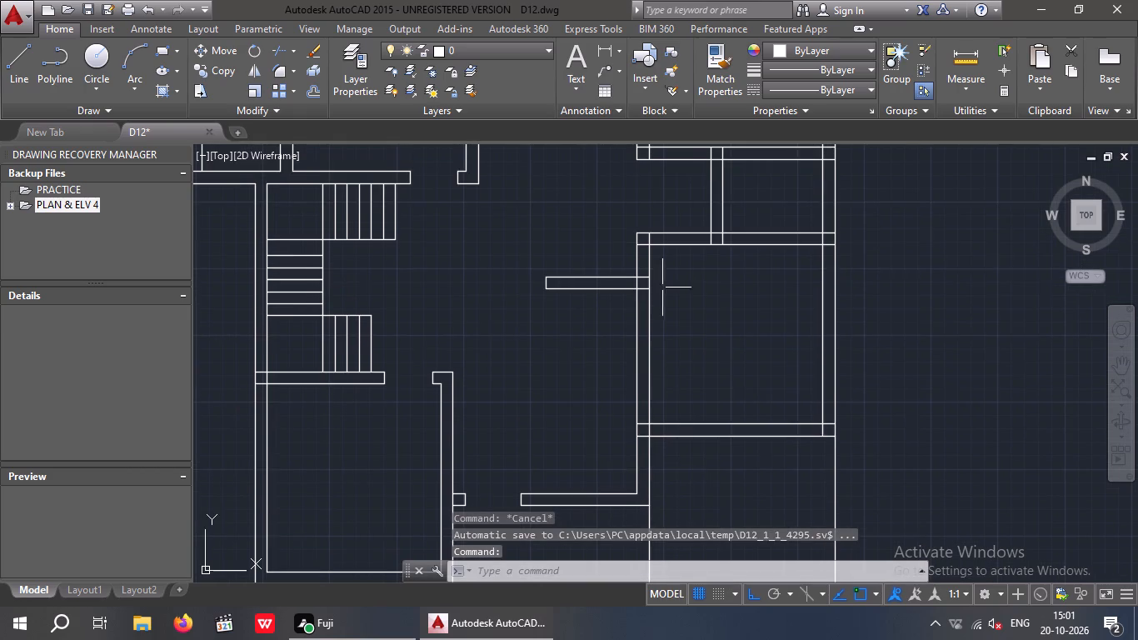
pyautogui.moveTo(671, 298); pyautogui.dragTo(677, 336, button='middle')
pyautogui.scroll(3, 657, 282)
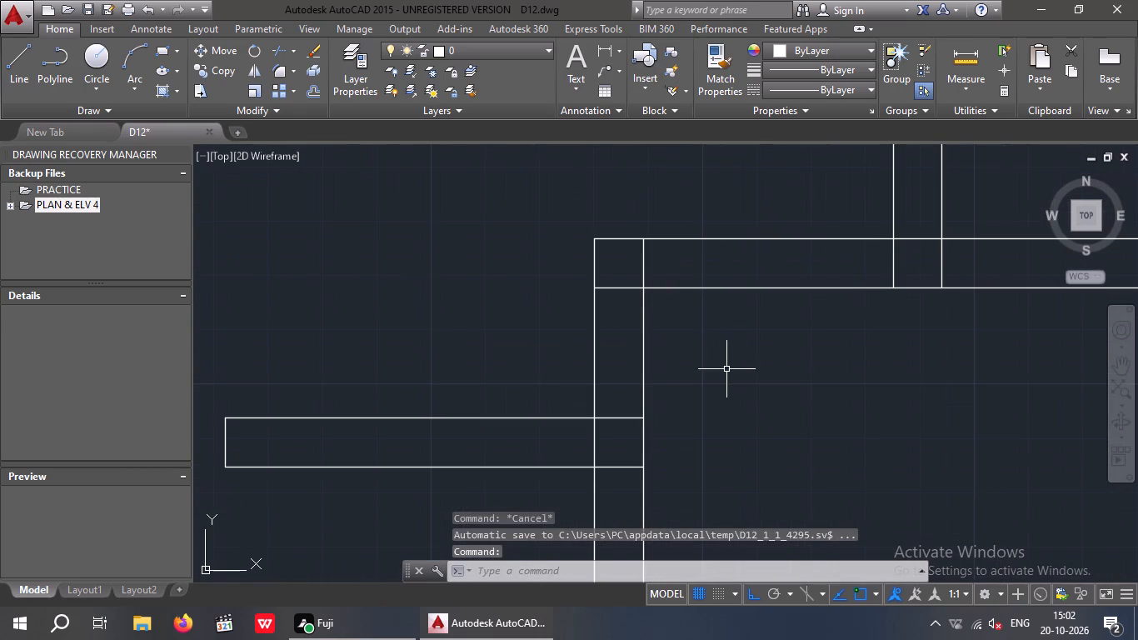
pyautogui.press('o')
pyautogui.press('Return')
pyautogui.press('6')
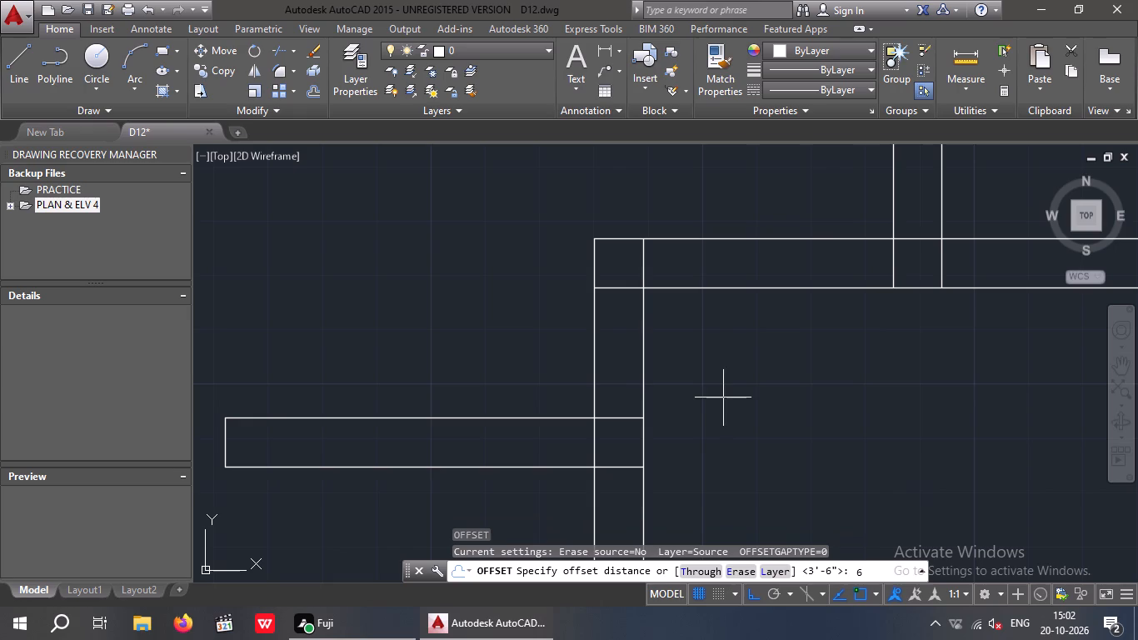
pyautogui.hotkey('shift', '"')
pyautogui.press('Return')
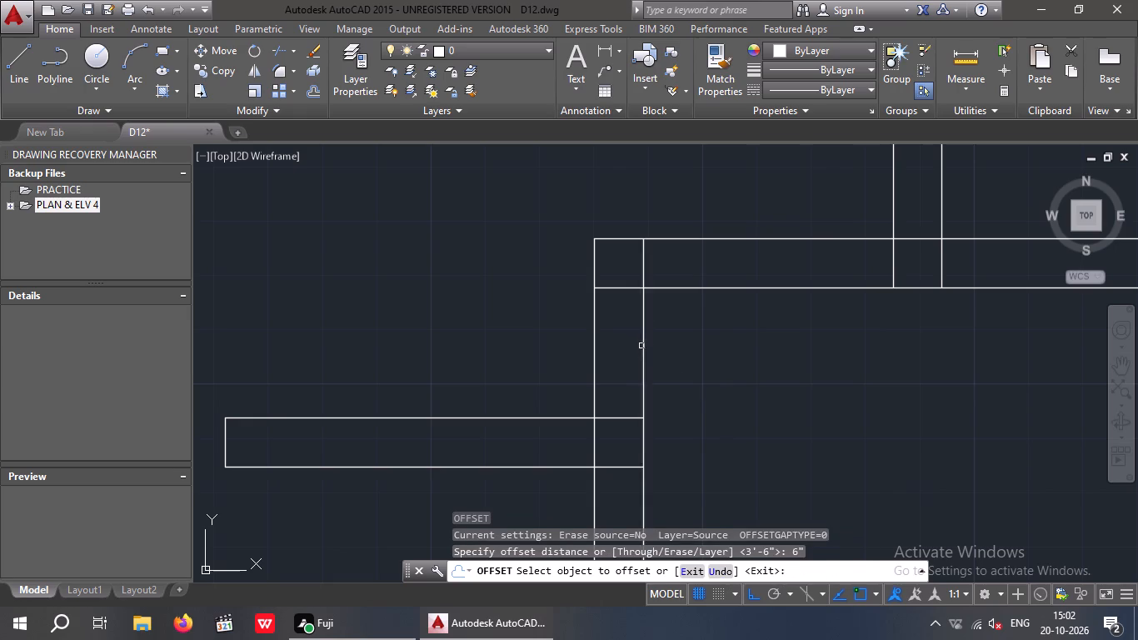
pyautogui.click(641, 345)
pyautogui.click(657, 343)
pyautogui.press('Escape')
pyautogui.press('Escape')
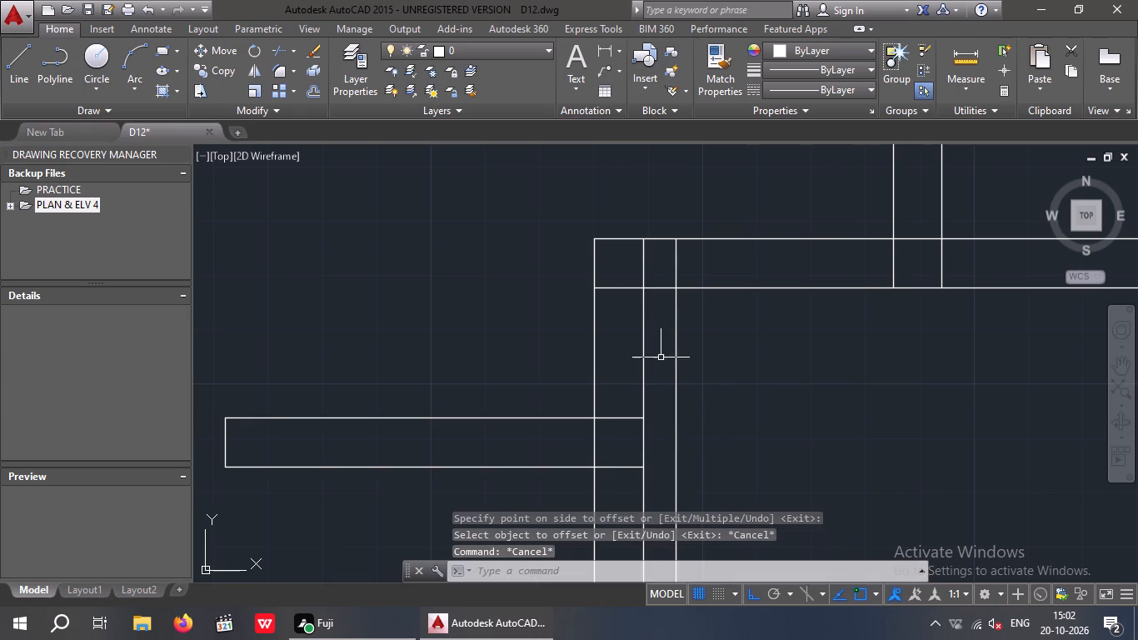
# Offset the new line 3' further right to mark the door width in the middle right room's top wall.
pyautogui.press('o')
pyautogui.press('Return')
pyautogui.press('3')
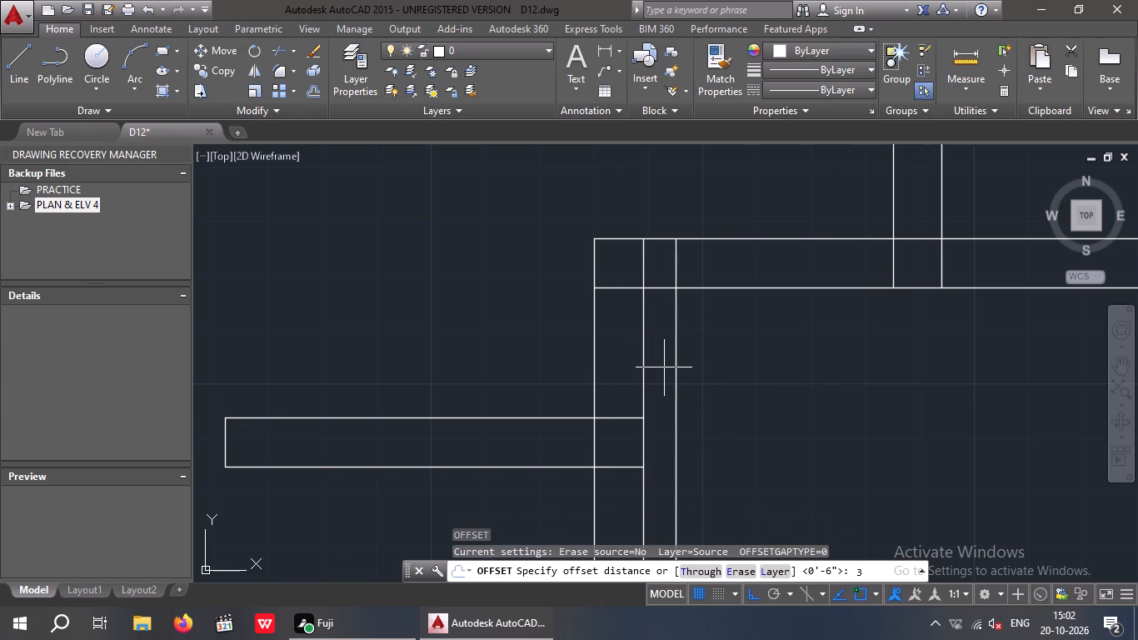
pyautogui.press("'")
pyautogui.press('Return')
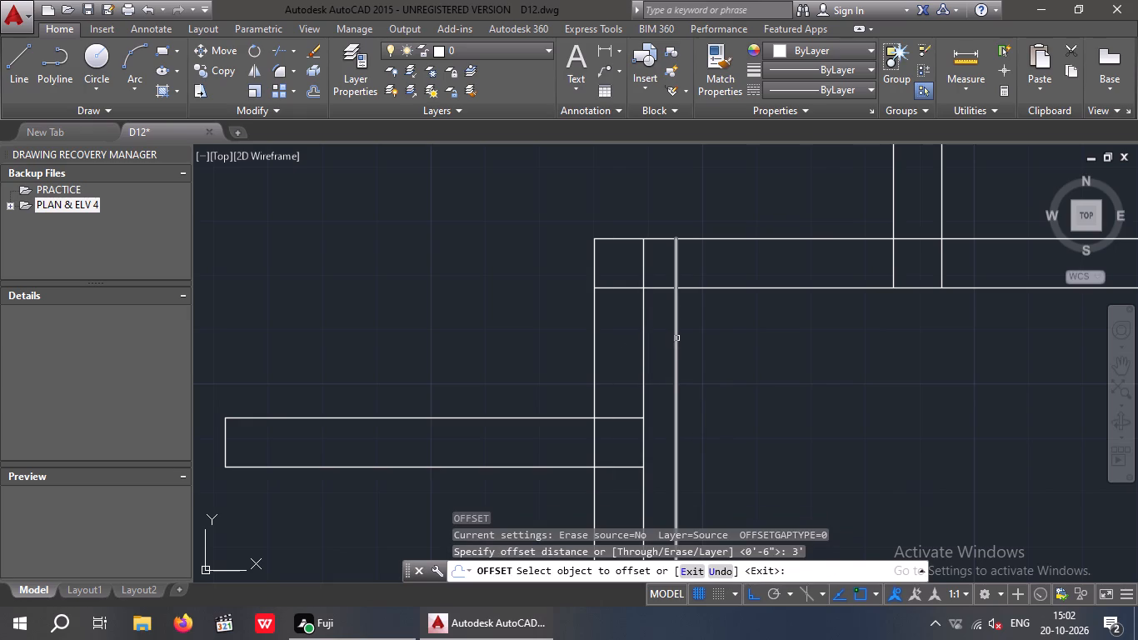
pyautogui.click(676, 338)
pyautogui.click(731, 332)
pyautogui.press('Escape')
pyautogui.press('Escape')
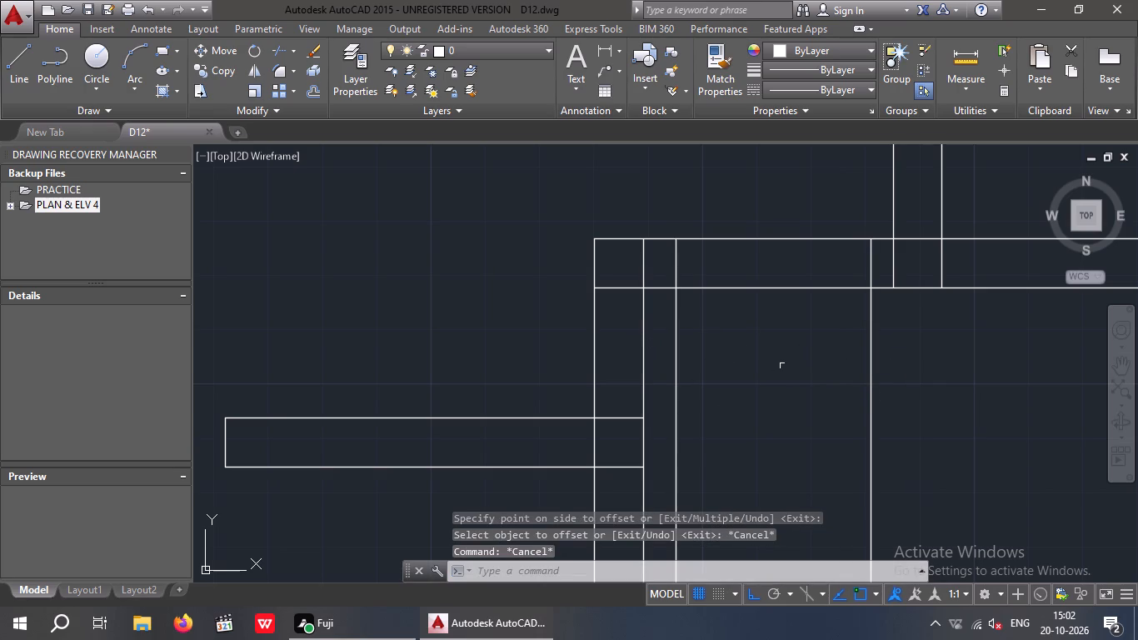
pyautogui.press('Escape')
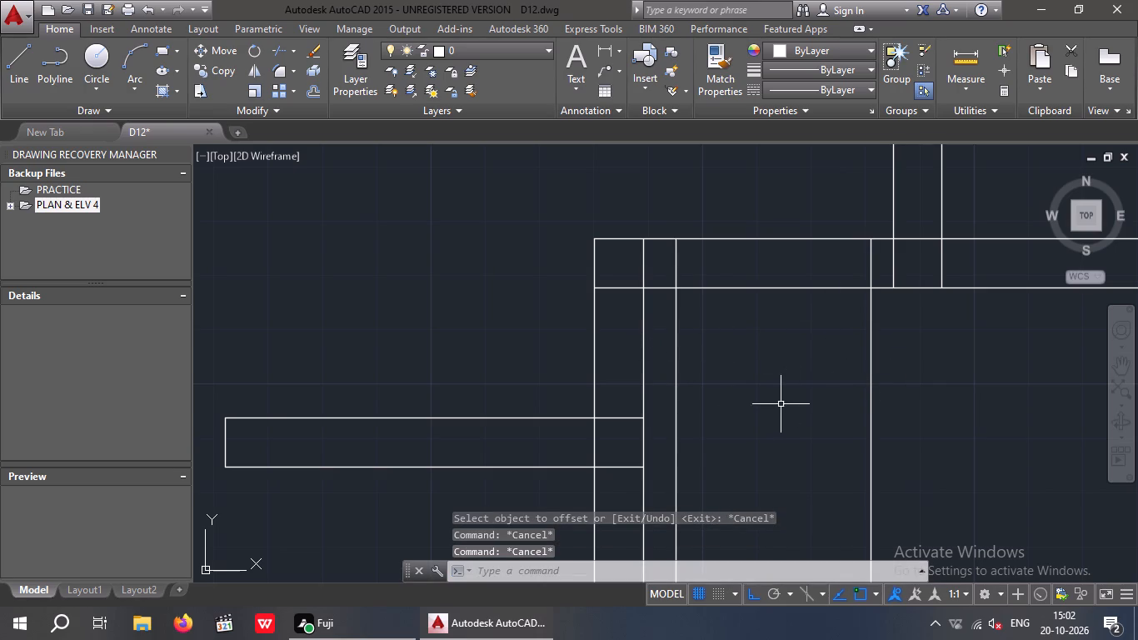
# Trim both offset lines to the wall thickness and cut the 3' door opening in the middle right room's top wall.
pyautogui.press('t')
pyautogui.press('r')
pyautogui.press('space')
pyautogui.press('space')
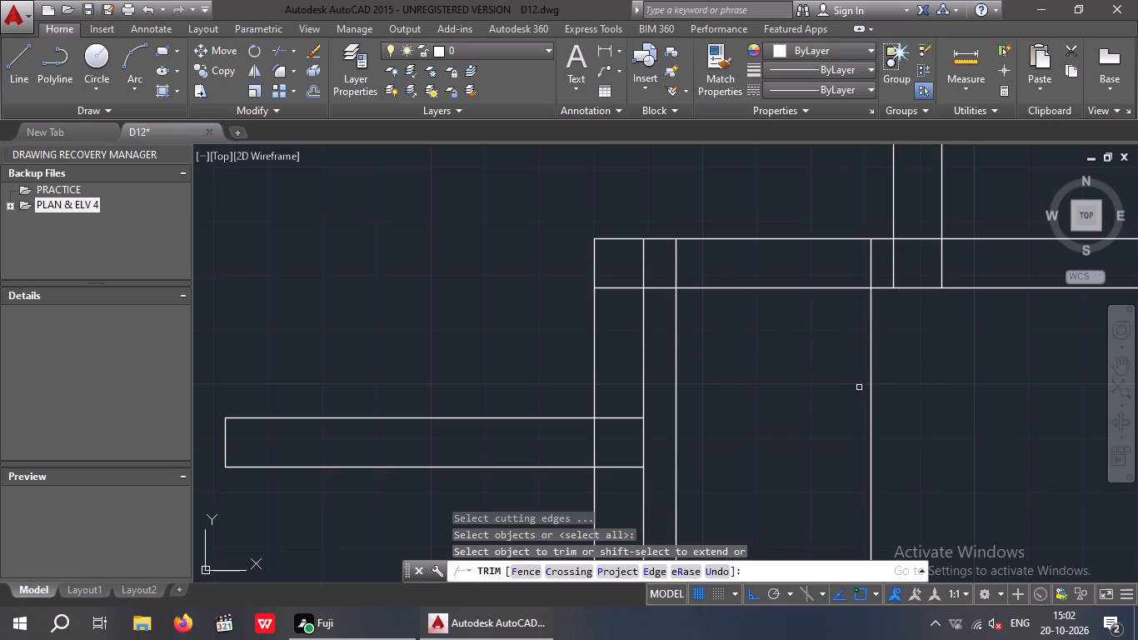
pyautogui.moveTo(901, 342); pyautogui.dragTo(821, 361)
pyautogui.click(657, 386)
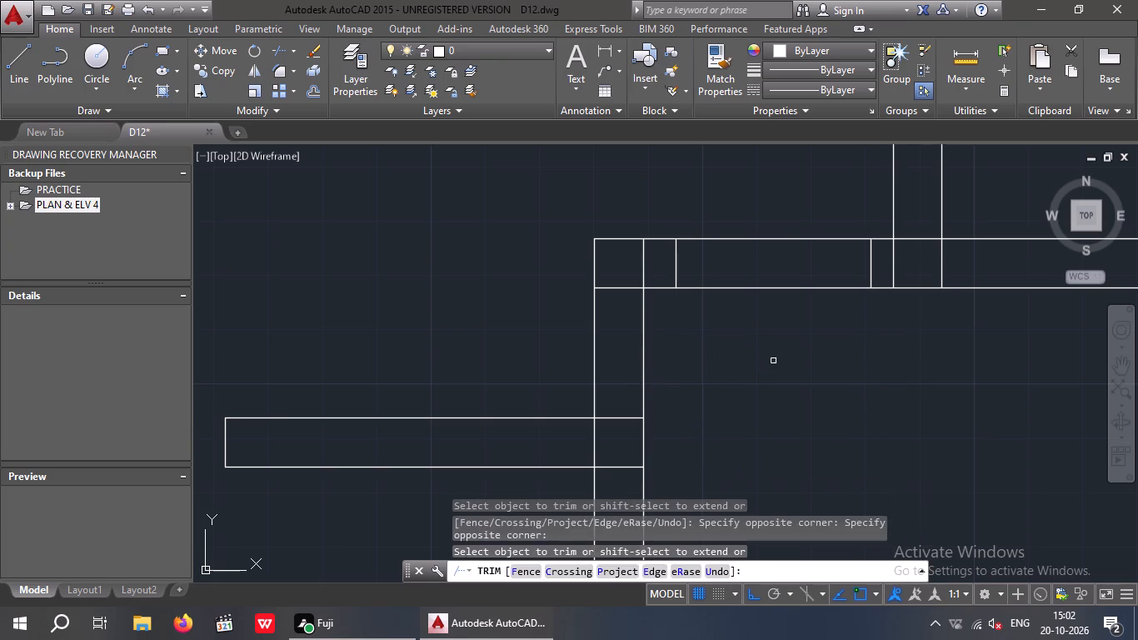
pyautogui.moveTo(795, 357); pyautogui.dragTo(760, 314)
pyautogui.click(720, 226)
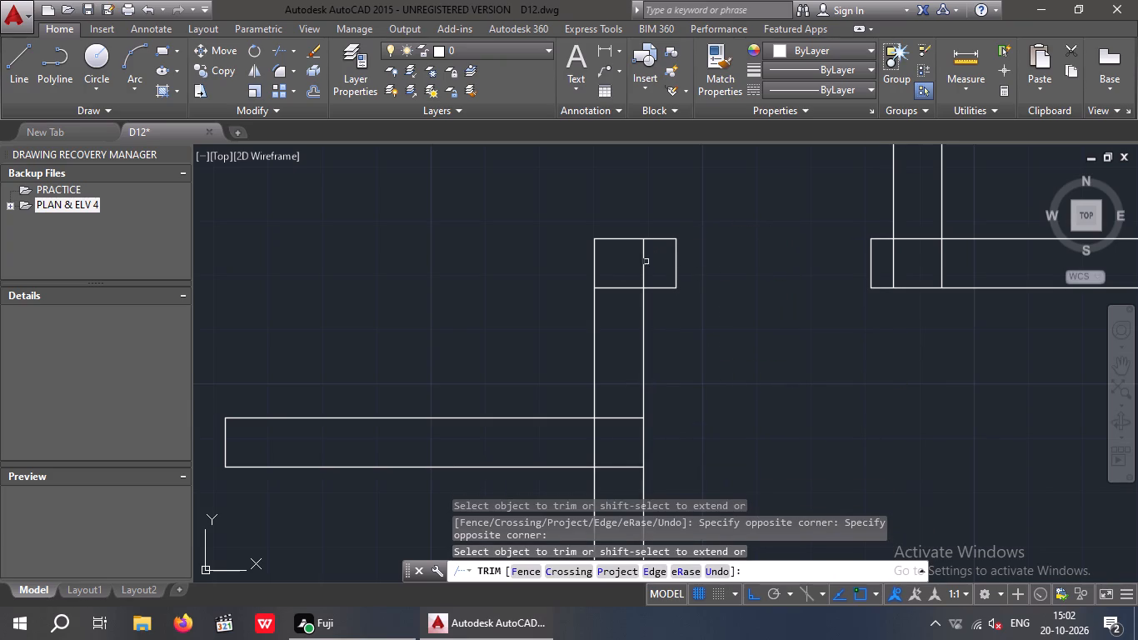
# Trim the overlapping lines inside the top-left wall corner of the middle right room.
pyautogui.click(646, 262)
pyautogui.moveTo(656, 261); pyautogui.dragTo(626, 271)
pyautogui.moveTo(646, 264); pyautogui.dragTo(625, 272)
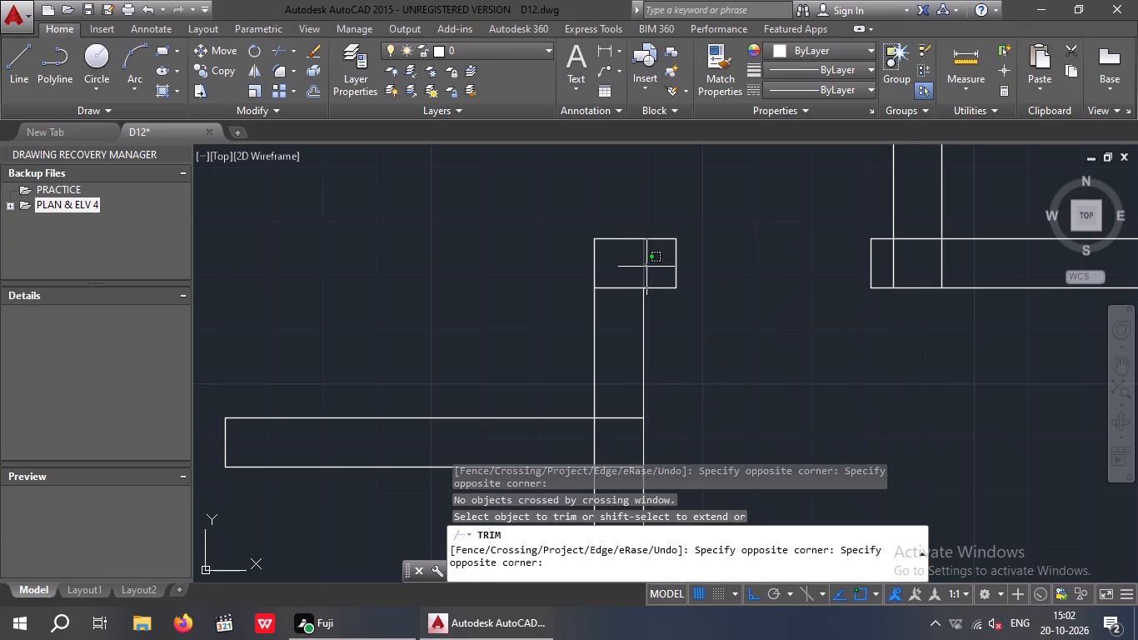
pyautogui.click(640, 268)
pyautogui.moveTo(627, 305); pyautogui.dragTo(616, 272)
pyautogui.click(616, 272)
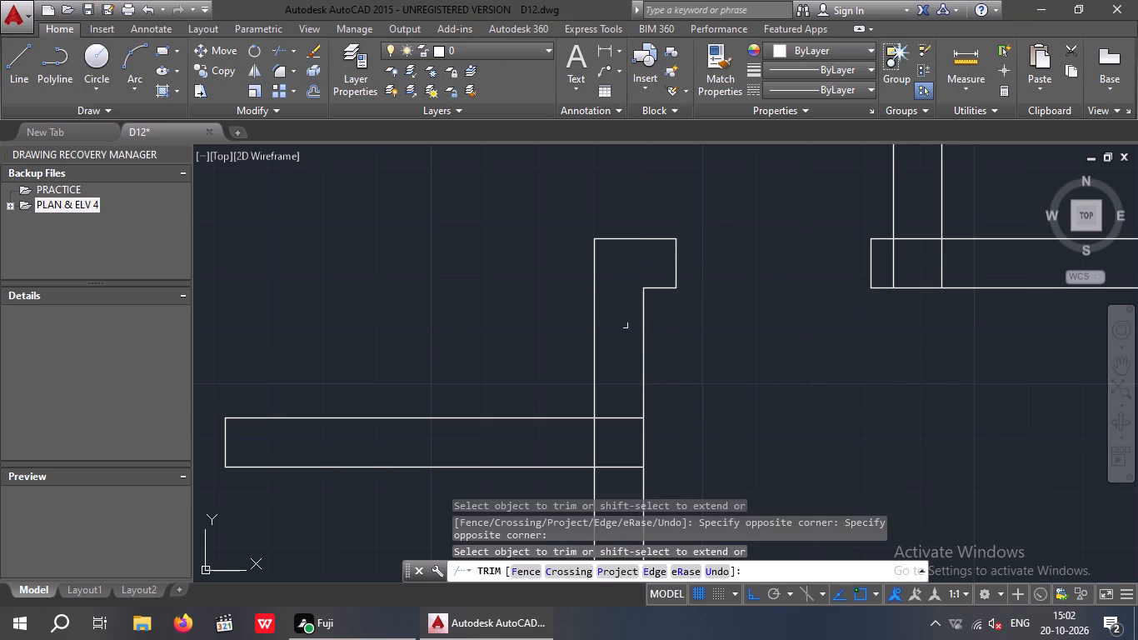
# Trim the overlapping lines where the short horizontal stub wall meets the middle right room's left wall.
pyautogui.moveTo(615, 474); pyautogui.dragTo(610, 447)
pyautogui.click(610, 383)
pyautogui.moveTo(617, 434); pyautogui.dragTo(574, 434)
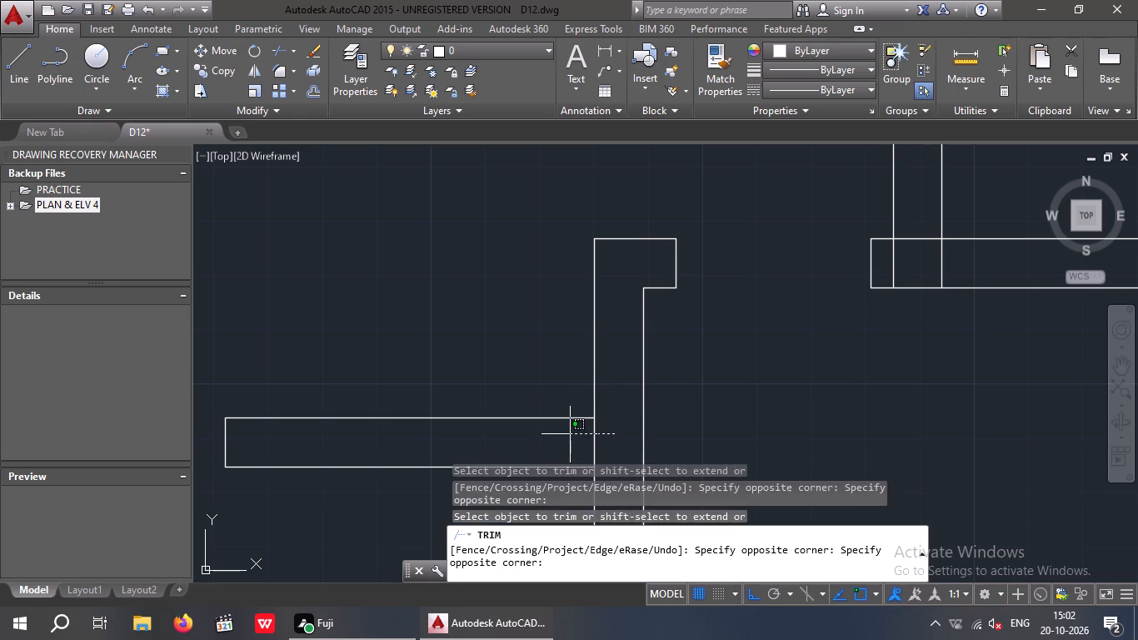
pyautogui.click(570, 434)
pyautogui.click(596, 434)
pyautogui.click(587, 437)
# Trim the overlapping lines where the middle right room's bottom wall meets its left wall.
pyautogui.scroll(-3, 598, 400)
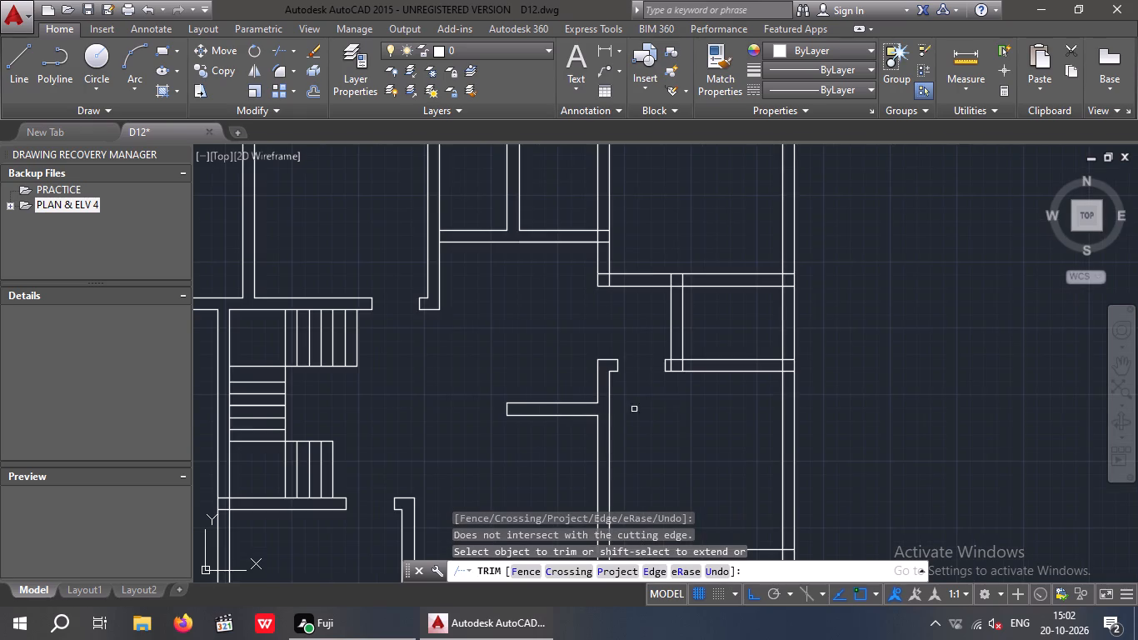
pyautogui.moveTo(656, 398); pyautogui.dragTo(596, 334, button='middle')
pyautogui.moveTo(563, 377); pyautogui.dragTo(558, 350, button='middle')
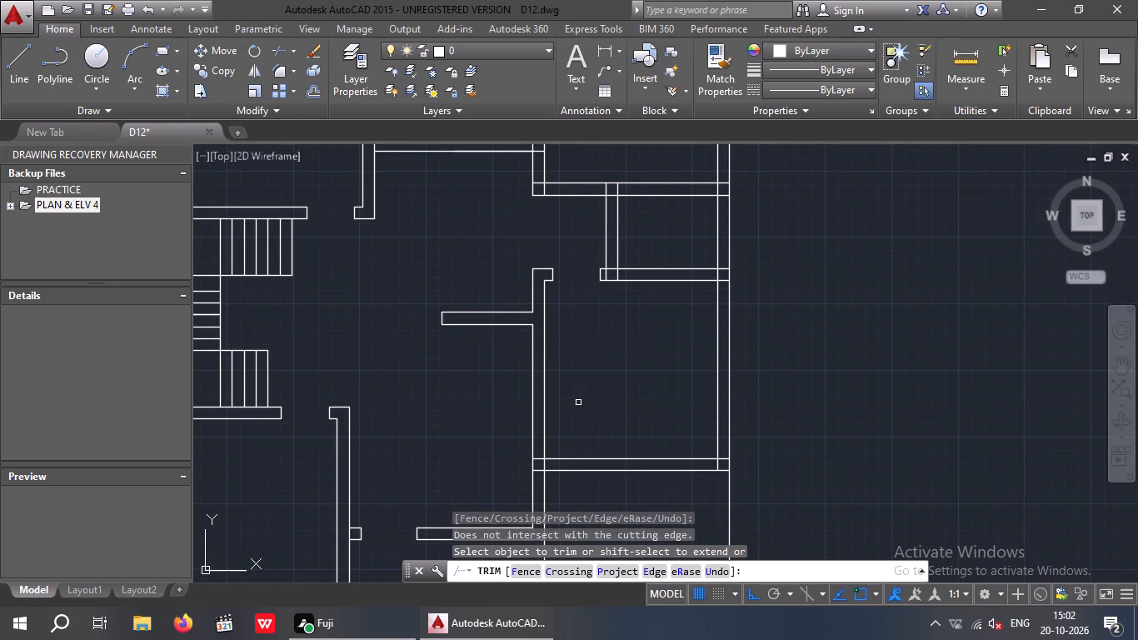
pyautogui.middleClick(568, 377)
pyautogui.scroll(3, 531, 472)
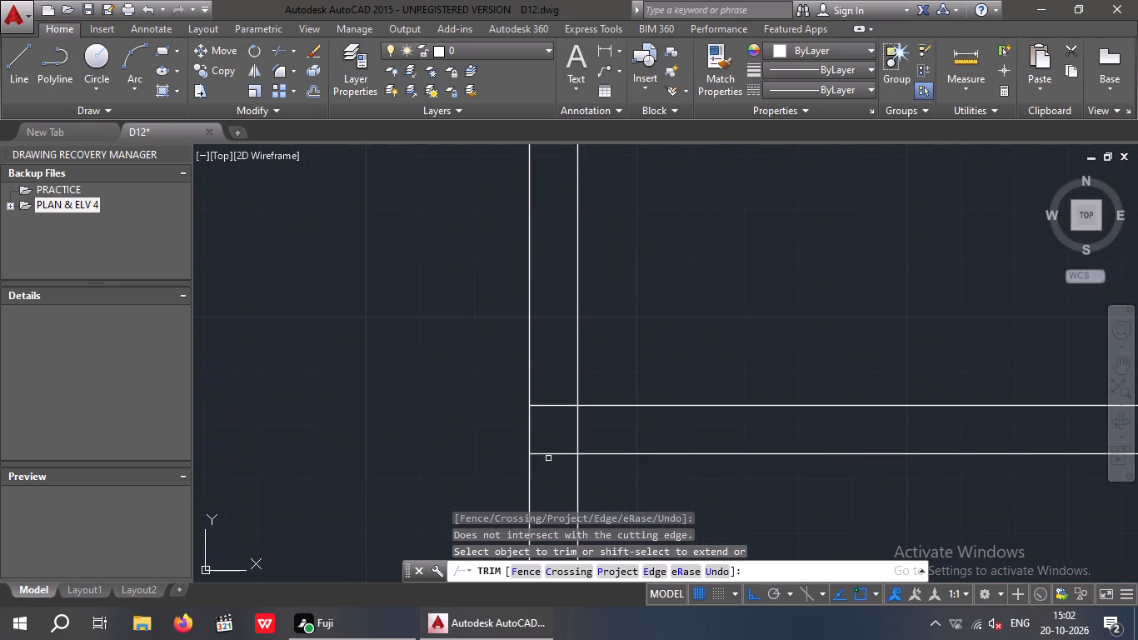
pyautogui.moveTo(553, 465); pyautogui.dragTo(544, 439)
pyautogui.click(542, 381)
pyautogui.moveTo(613, 422); pyautogui.dragTo(571, 428)
pyautogui.click(569, 428)
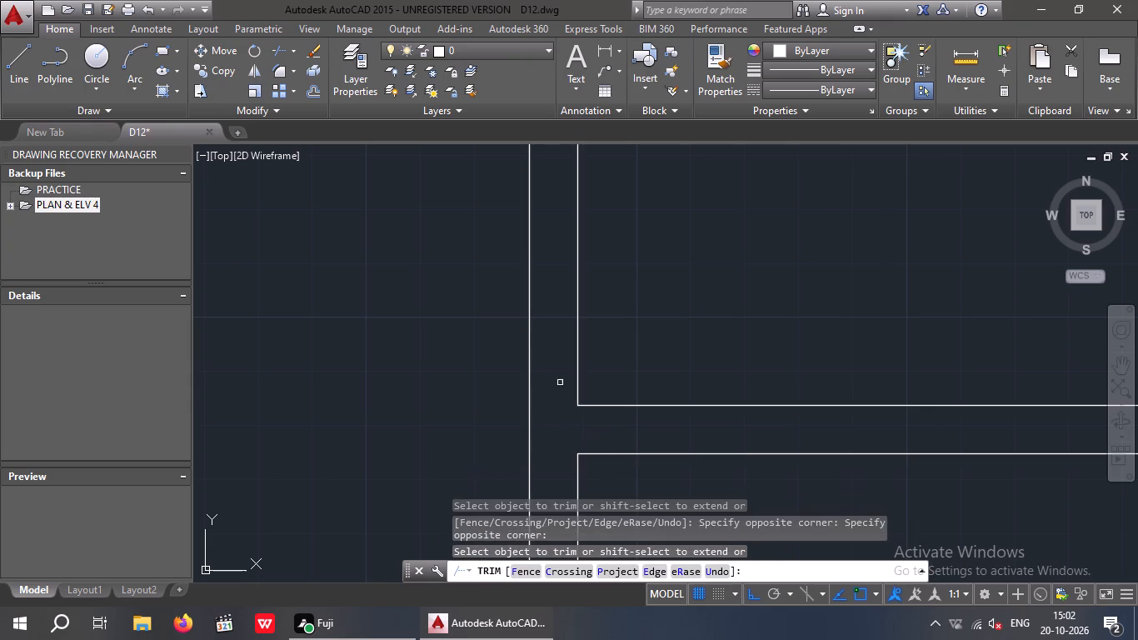
# Trim the overlapping inner lines at the bottom-right wall corner of the middle right room.
pyautogui.scroll(-3, 560, 382)
pyautogui.moveTo(696, 439); pyautogui.dragTo(581, 449, button='middle')
pyautogui.scroll(3, 613, 401)
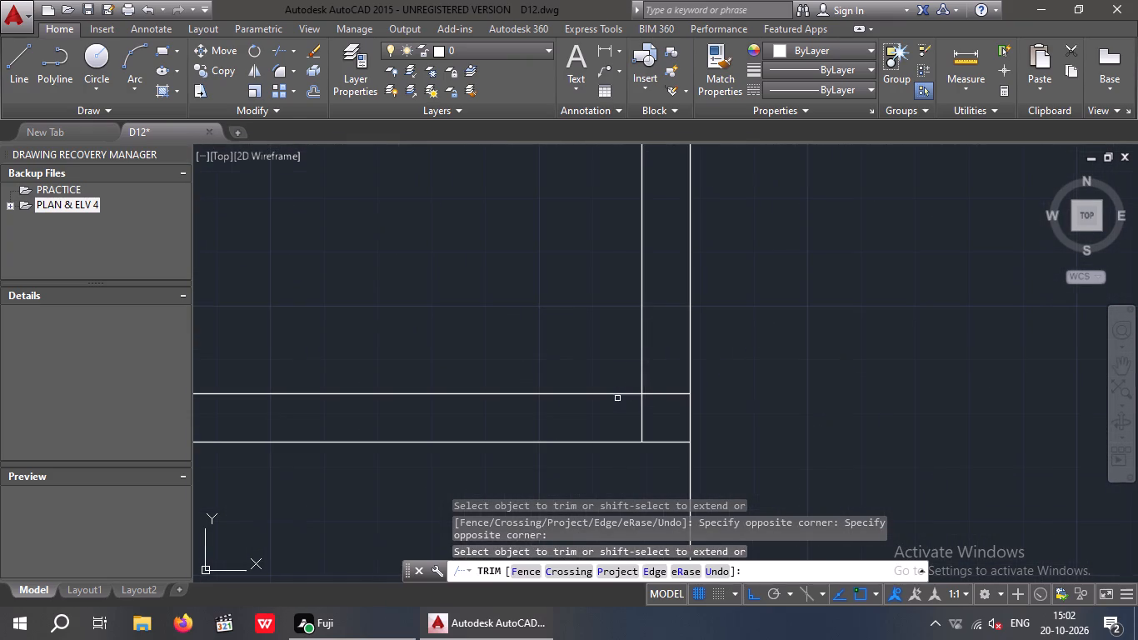
pyautogui.moveTo(671, 407); pyautogui.dragTo(632, 423)
pyautogui.click(632, 423)
pyautogui.moveTo(665, 425); pyautogui.dragTo(653, 394)
pyautogui.click(651, 371)
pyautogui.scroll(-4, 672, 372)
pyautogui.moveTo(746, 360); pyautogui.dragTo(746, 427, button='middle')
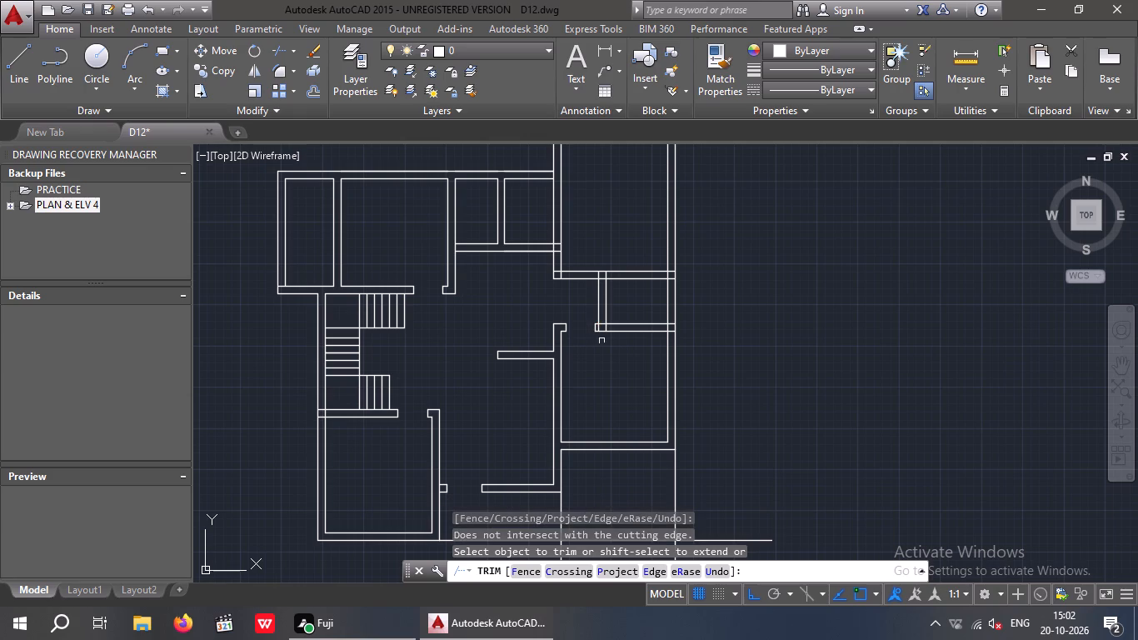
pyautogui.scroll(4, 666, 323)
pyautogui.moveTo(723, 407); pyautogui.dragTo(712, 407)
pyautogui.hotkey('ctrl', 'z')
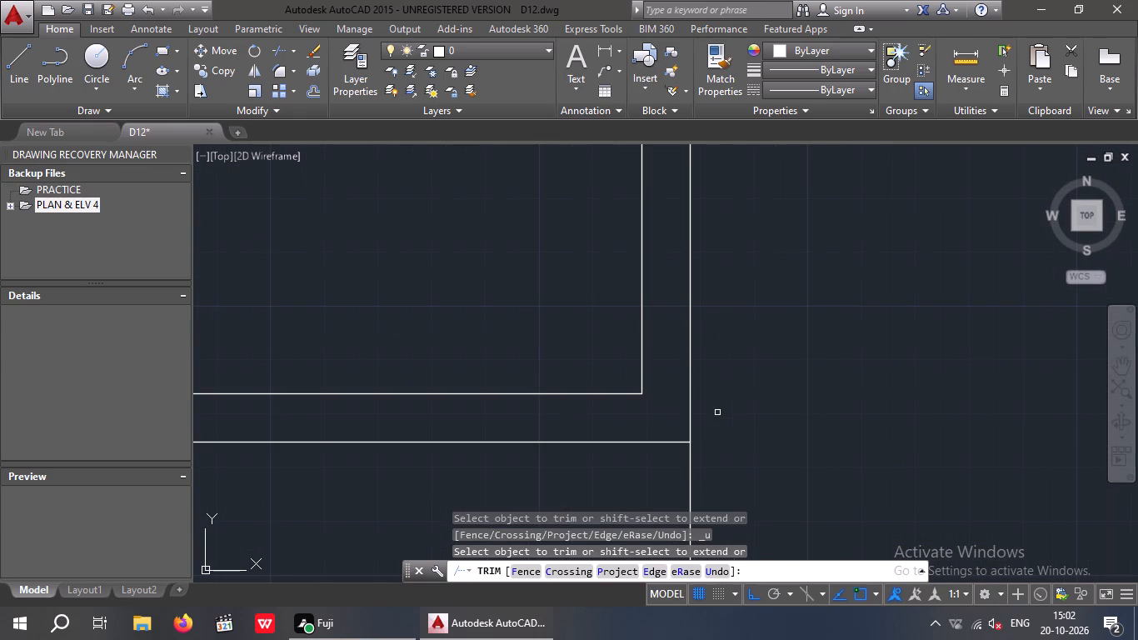
# Trim the overlapping lines where the middle right room's top wall meets the outer right wall.
pyautogui.scroll(-4, 641, 375)
pyautogui.moveTo(693, 353); pyautogui.dragTo(701, 441, button='middle')
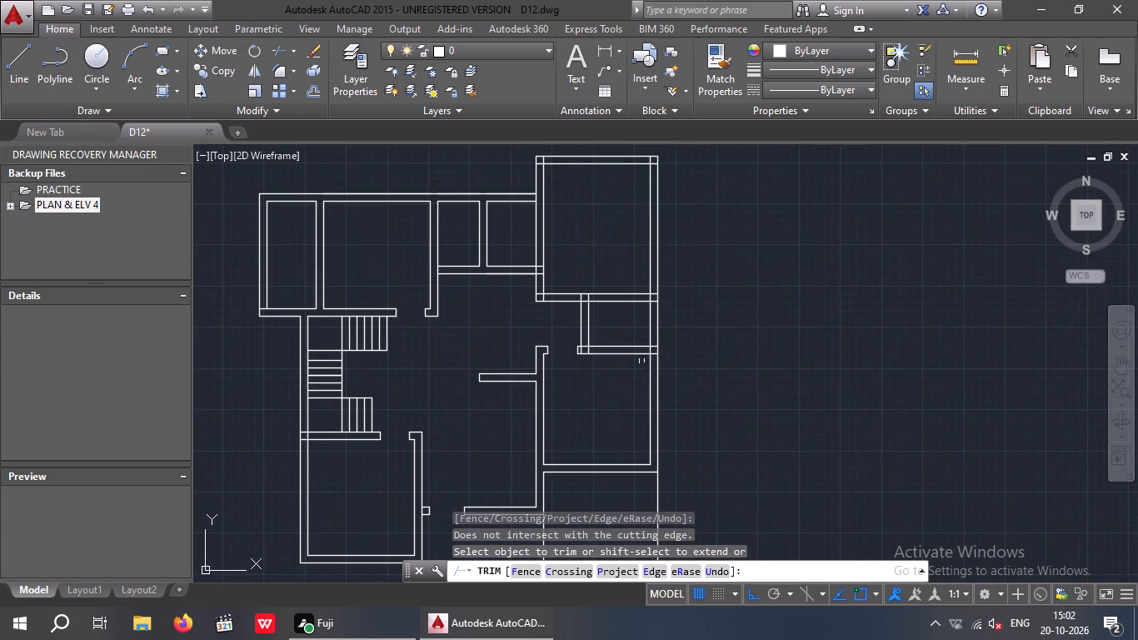
pyautogui.scroll(4, 649, 334)
pyautogui.moveTo(670, 470); pyautogui.dragTo(664, 446)
pyautogui.moveTo(656, 360); pyautogui.dragTo(664, 377)
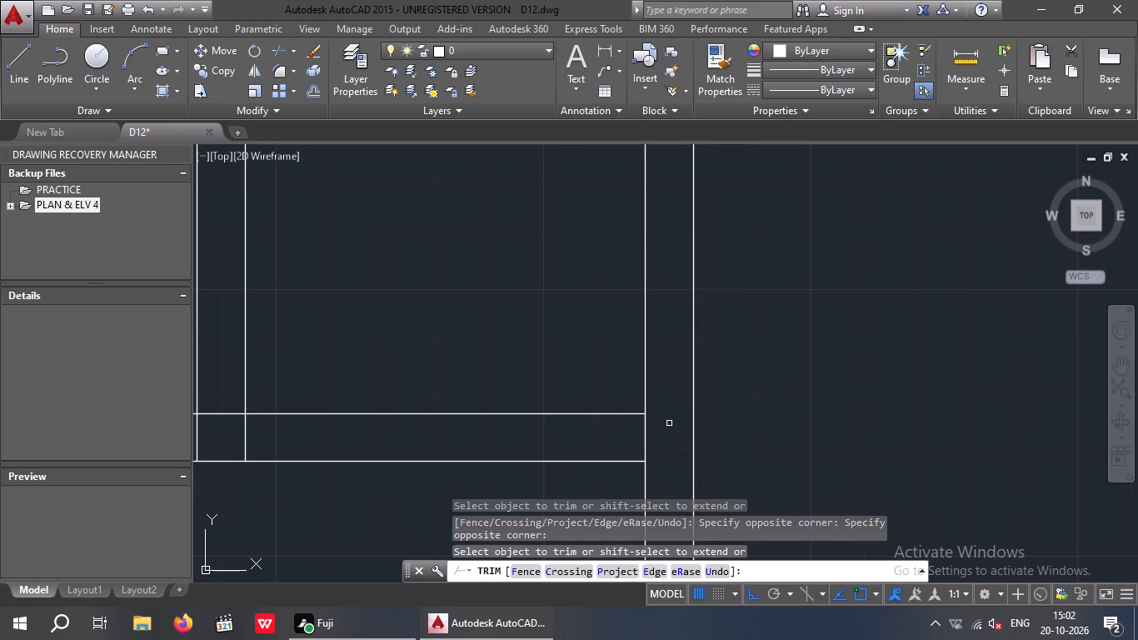
pyautogui.moveTo(669, 423); pyautogui.dragTo(613, 446)
pyautogui.click(612, 443)
# Trim the overlapping lines where the top right room's bottom wall meets the outer right wall.
pyautogui.scroll(-3, 631, 432)
pyautogui.moveTo(760, 389); pyautogui.dragTo(756, 498, button='middle')
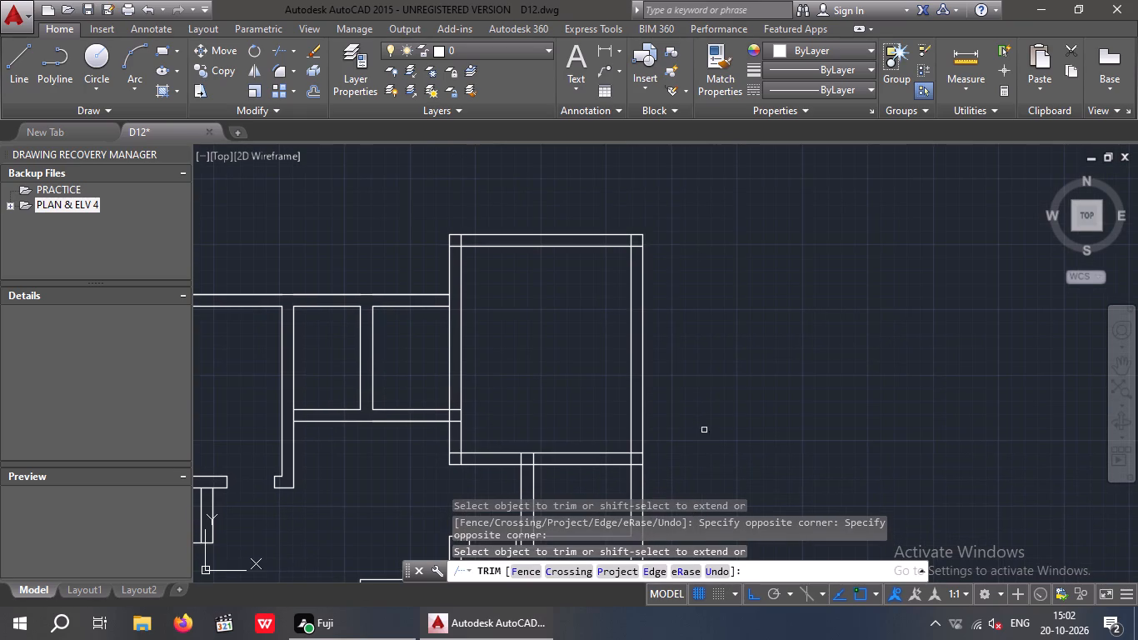
pyautogui.scroll(4, 636, 469)
pyautogui.moveTo(641, 467); pyautogui.dragTo(618, 412)
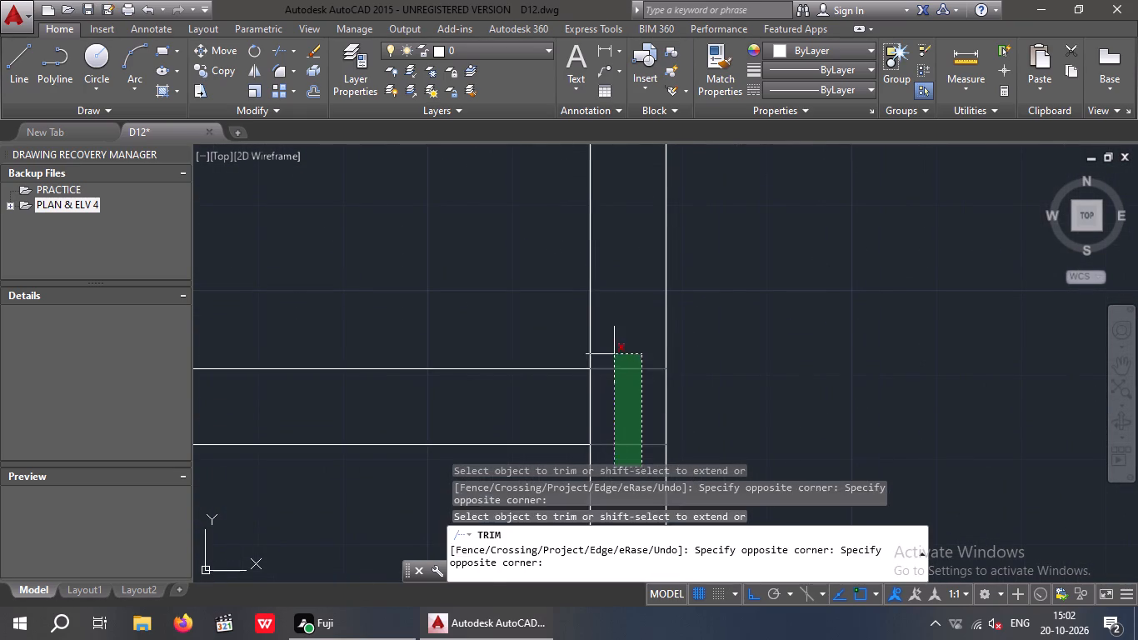
pyautogui.click(614, 354)
pyautogui.moveTo(640, 389); pyautogui.dragTo(584, 405)
pyautogui.click(577, 407)
pyautogui.scroll(-4, 602, 392)
pyautogui.moveTo(691, 396); pyautogui.dragTo(762, 380, button='middle')
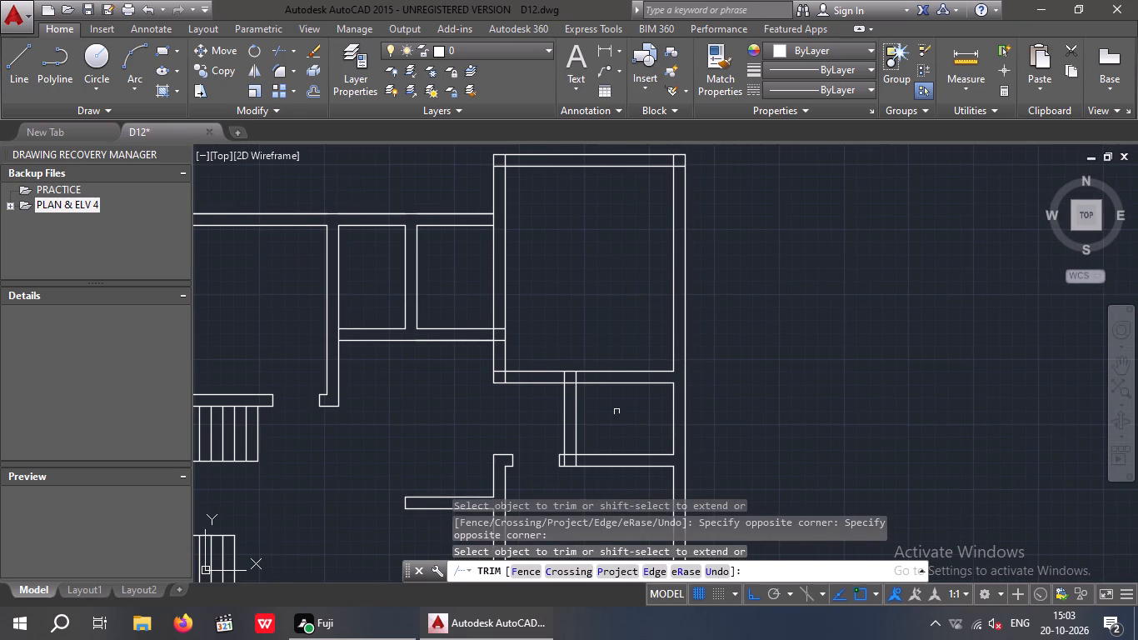
pyautogui.moveTo(642, 406); pyautogui.dragTo(666, 401, button='middle')
pyautogui.press('Escape')
pyautogui.press('Escape')
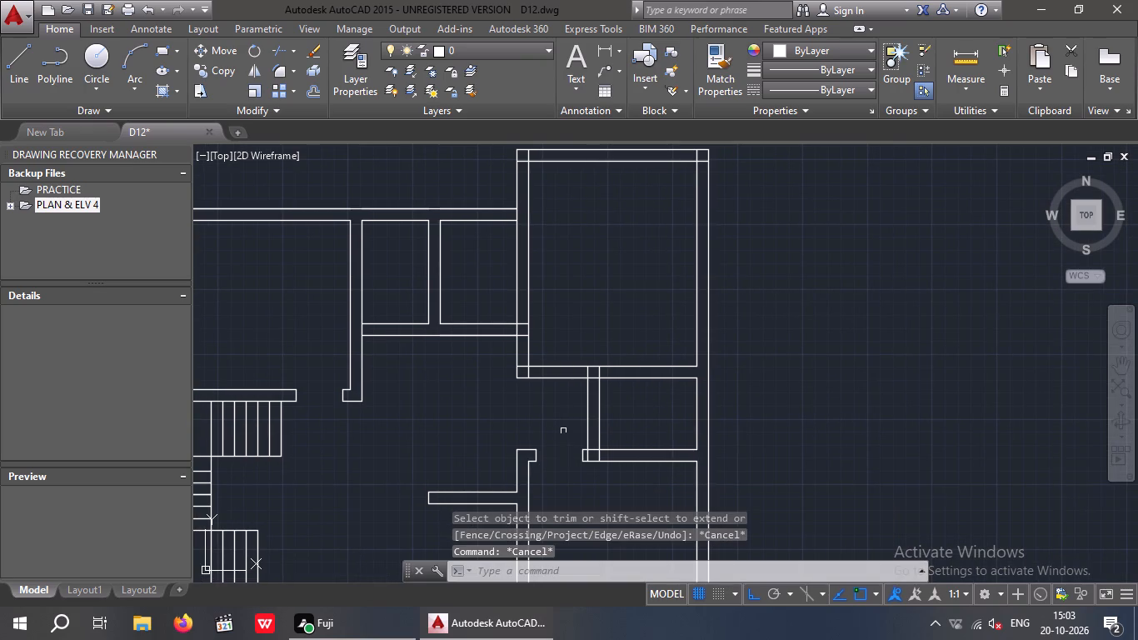
# Offset the inner line of the top right room's left wall 6" into the room.
pyautogui.press('o')
pyautogui.press('Return')
pyautogui.press('6')
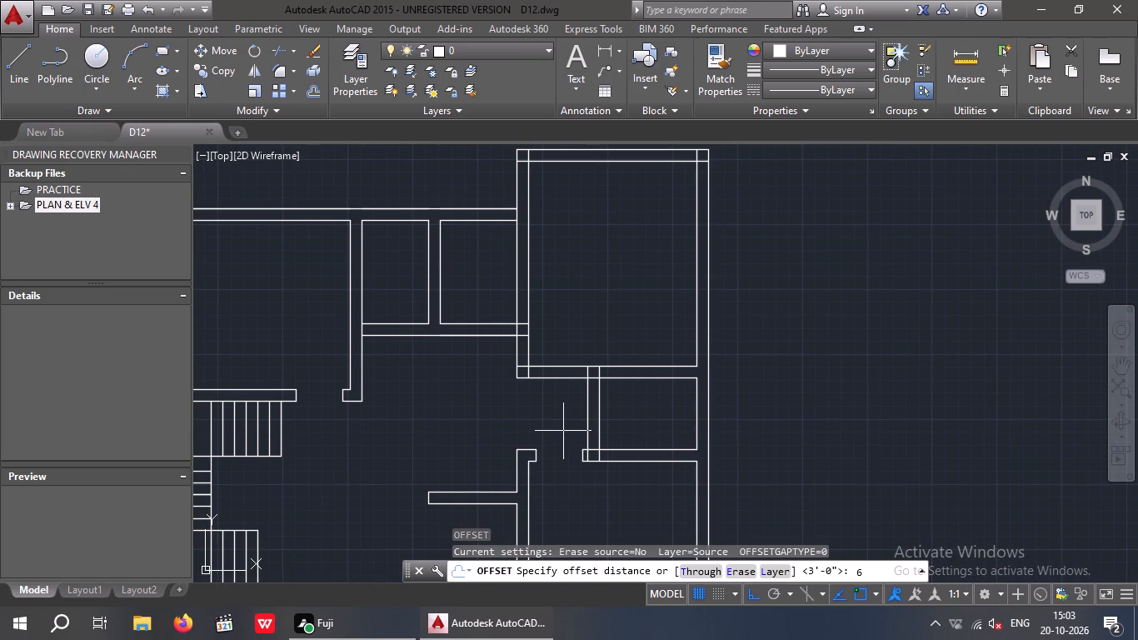
pyautogui.hotkey('shift', '"')
pyautogui.press('Return')
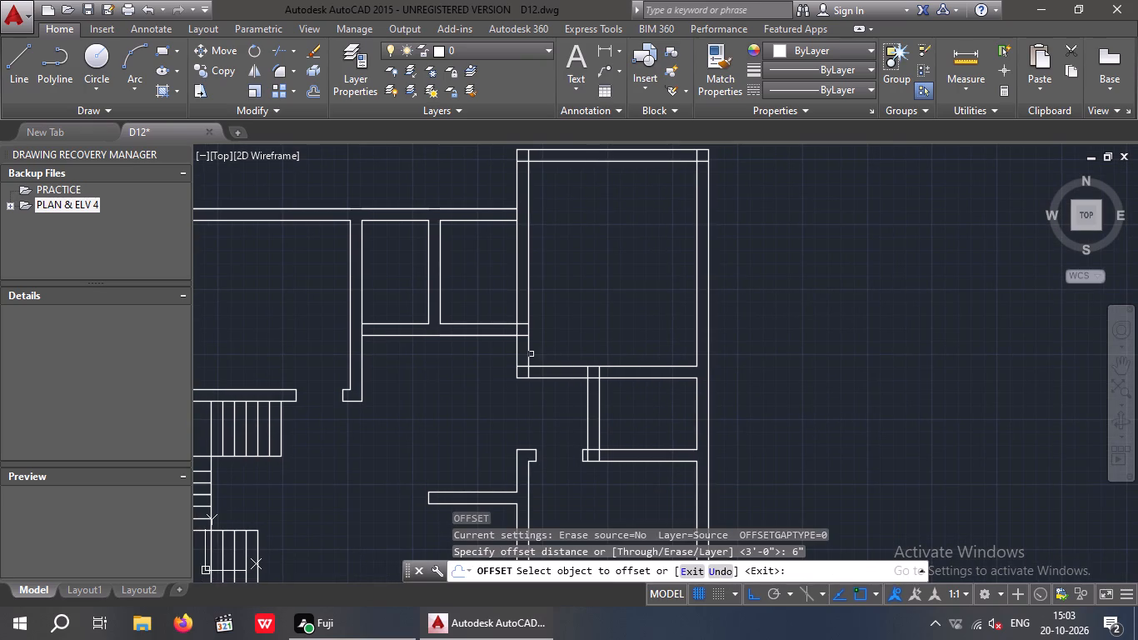
pyautogui.moveTo(528, 356); pyautogui.dragTo(537, 355)
pyautogui.click(555, 351)
pyautogui.press('Escape')
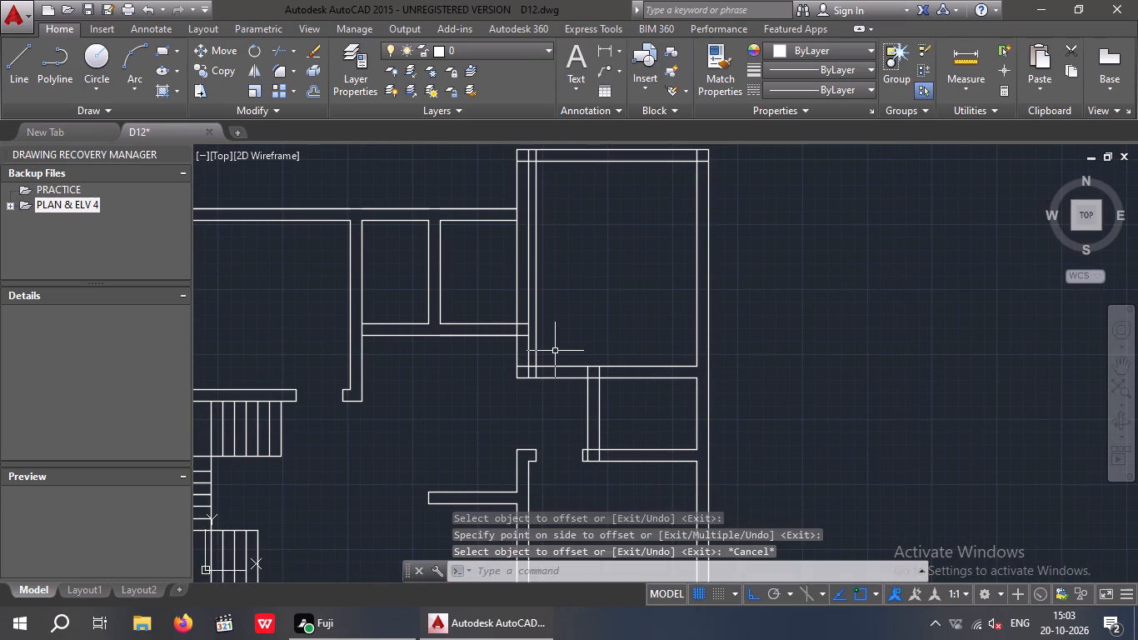
pyautogui.press('Escape')
# Offset the new line 3' further right to mark the door width in the top right room's bottom wall.
pyautogui.press('o')
pyautogui.press('Return')
pyautogui.press('3')
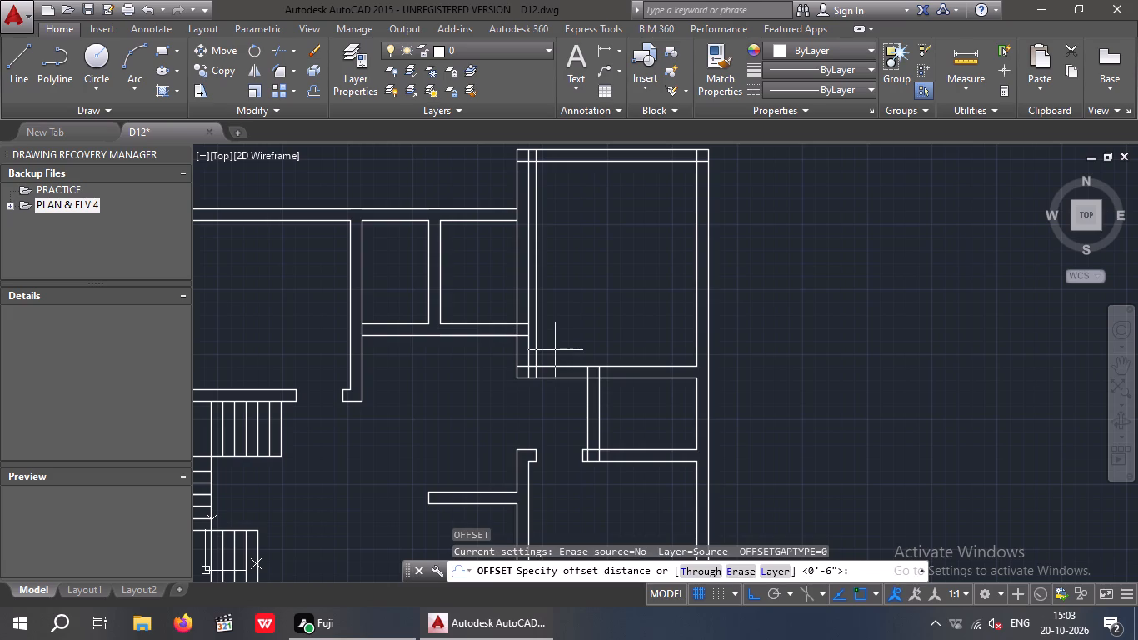
pyautogui.press("'")
pyautogui.press('Return')
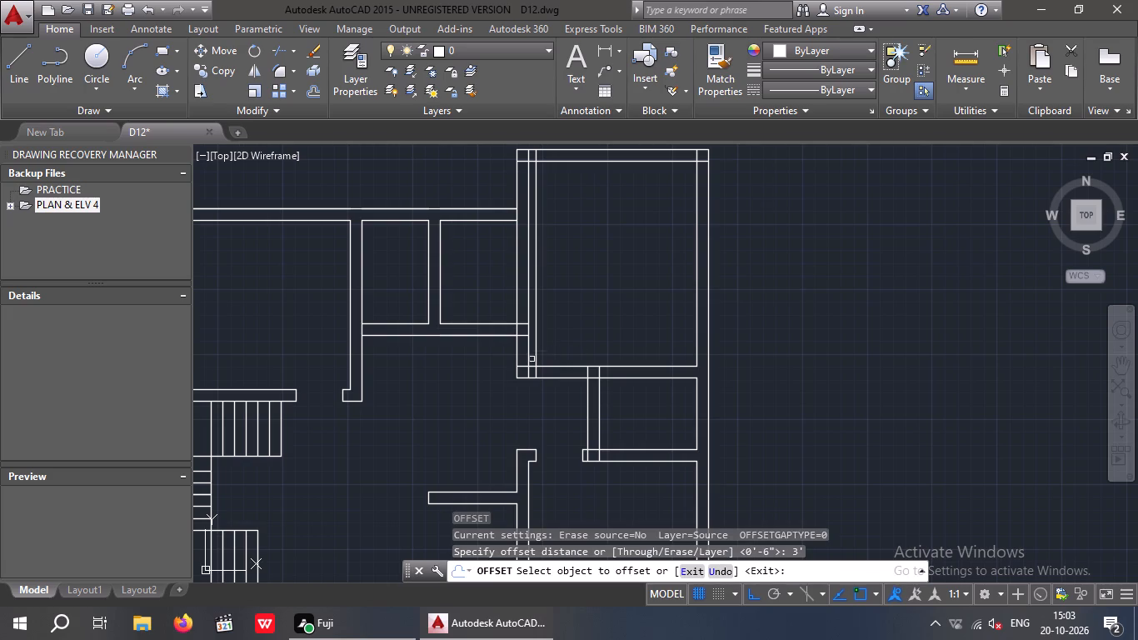
pyautogui.scroll(3, 532, 359)
pyautogui.click(537, 353)
pyautogui.click(621, 352)
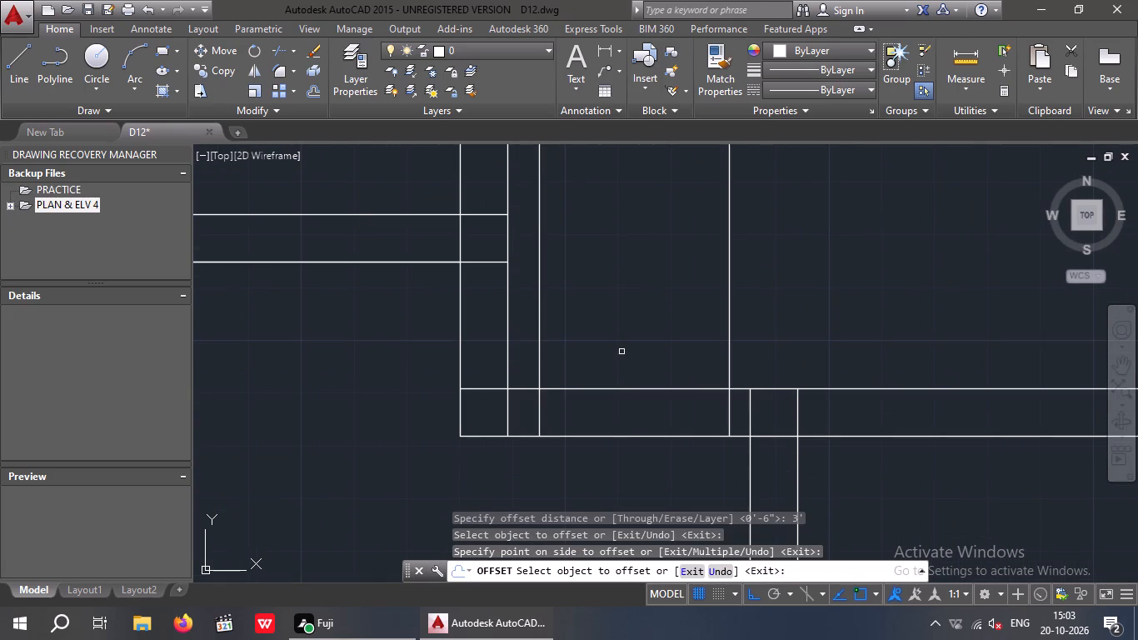
pyautogui.scroll(1, 626, 351)
pyautogui.press('Escape')
pyautogui.press('Escape')
# Trim both offset lines to the wall thickness and cut the 3' door opening in the top right room's bottom wall.
pyautogui.write('TR')
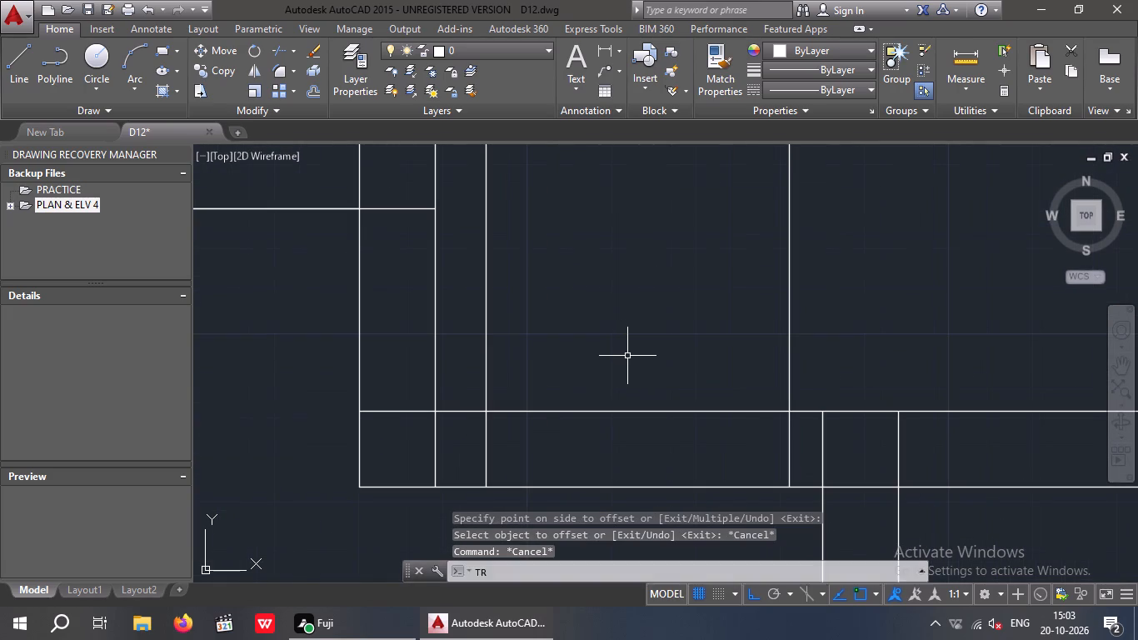
pyautogui.press('space')
pyautogui.press('space')
pyautogui.moveTo(836, 288); pyautogui.dragTo(774, 316)
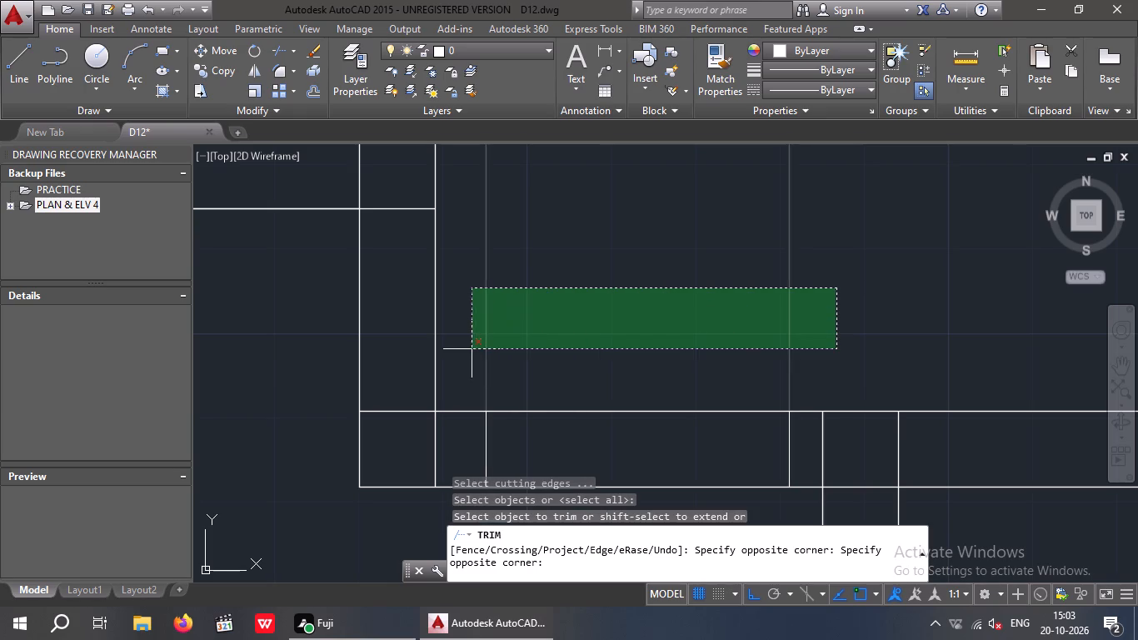
pyautogui.click(472, 349)
pyautogui.moveTo(629, 502); pyautogui.dragTo(612, 467)
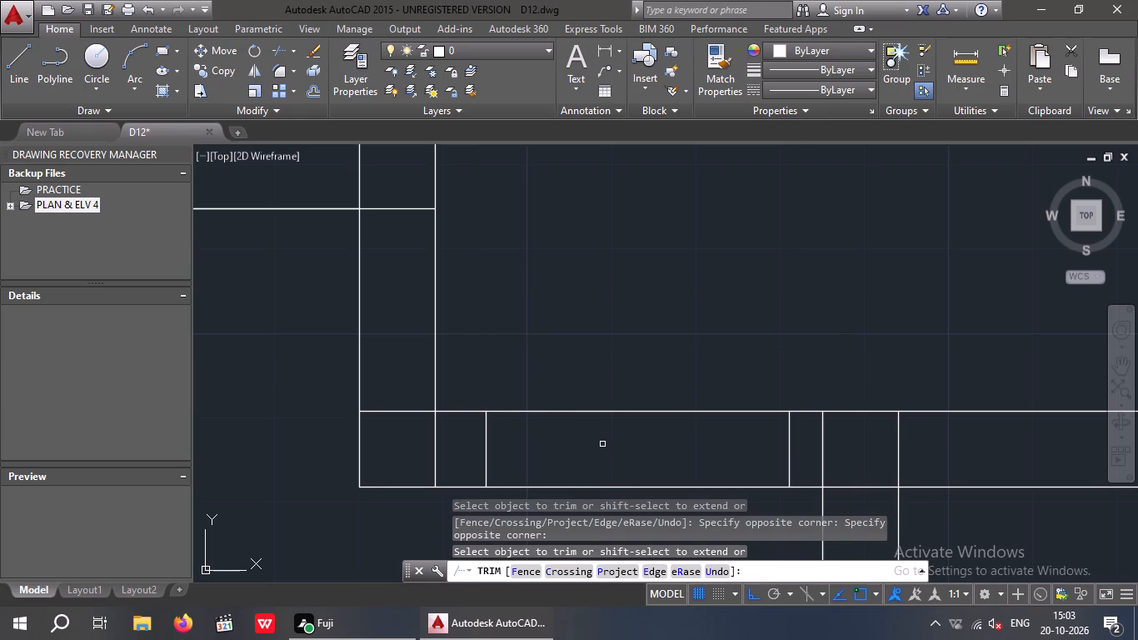
pyautogui.moveTo(608, 496); pyautogui.dragTo(599, 468)
pyautogui.click(575, 406)
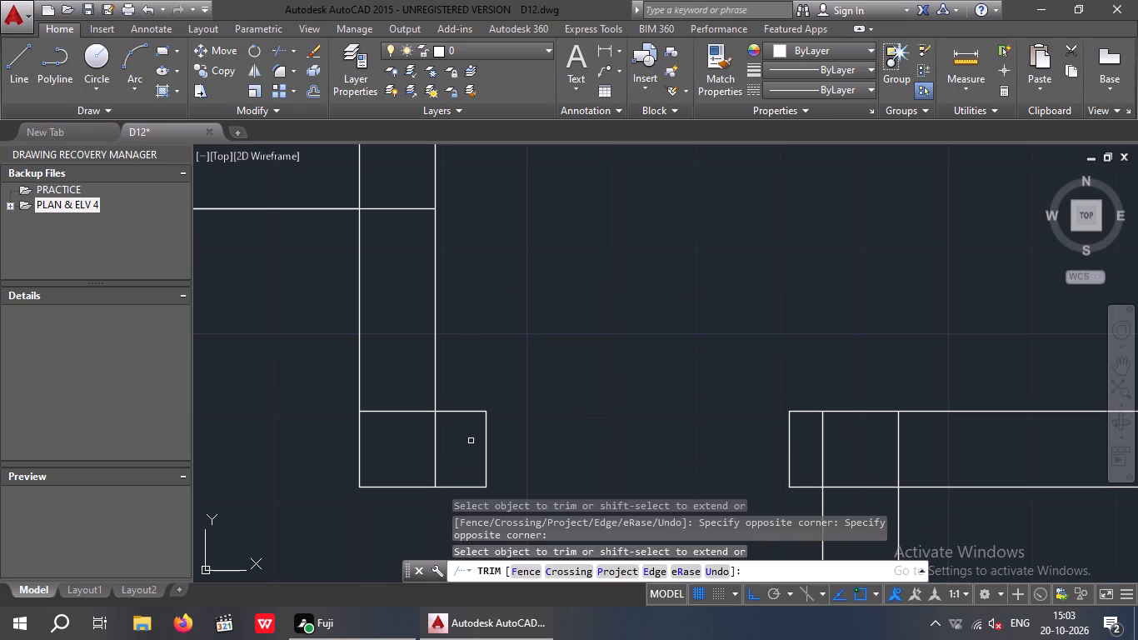
# Trim the overlapping wall lines on both sides of the new opening, at the top right room's left wall and the small room's left wall.
pyautogui.click(435, 445)
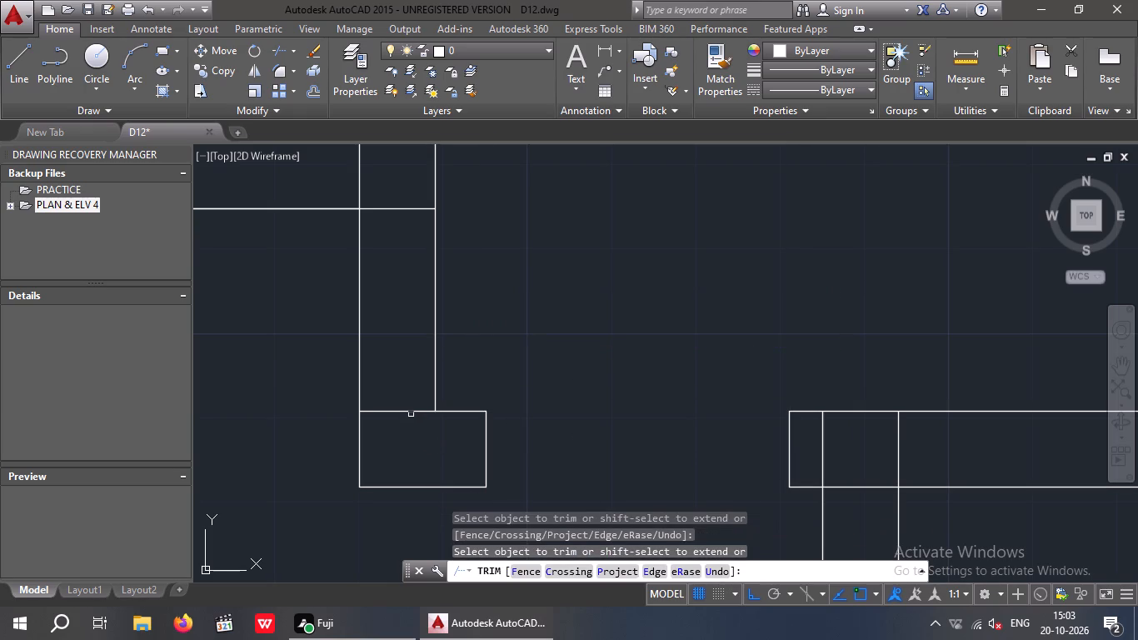
pyautogui.click(408, 412)
pyautogui.scroll(-1, 408, 412)
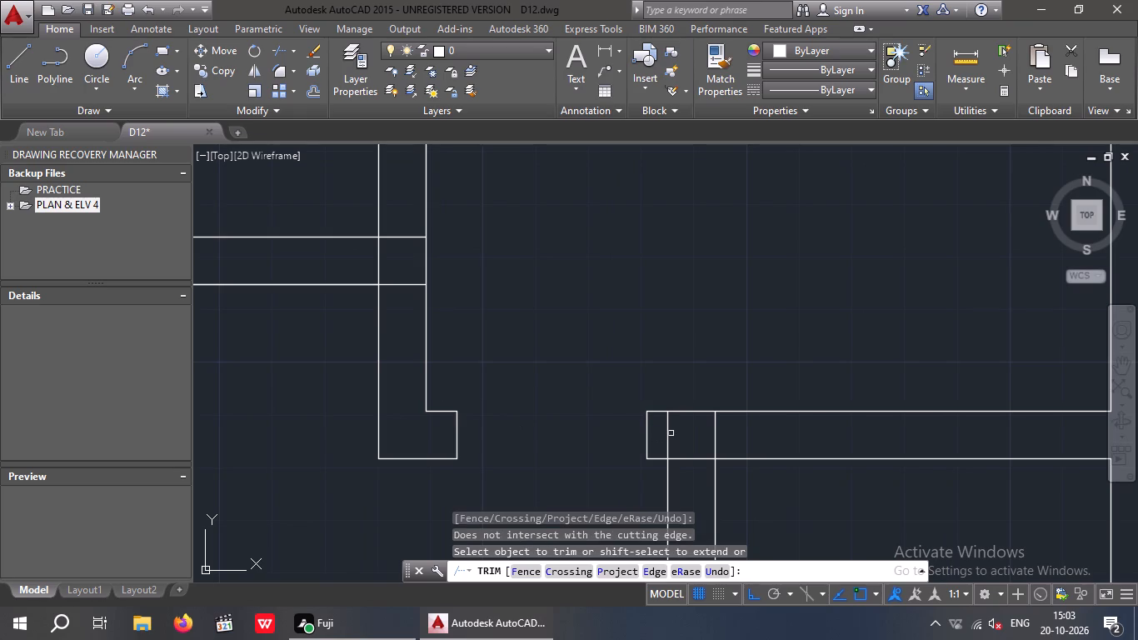
pyautogui.click(666, 434)
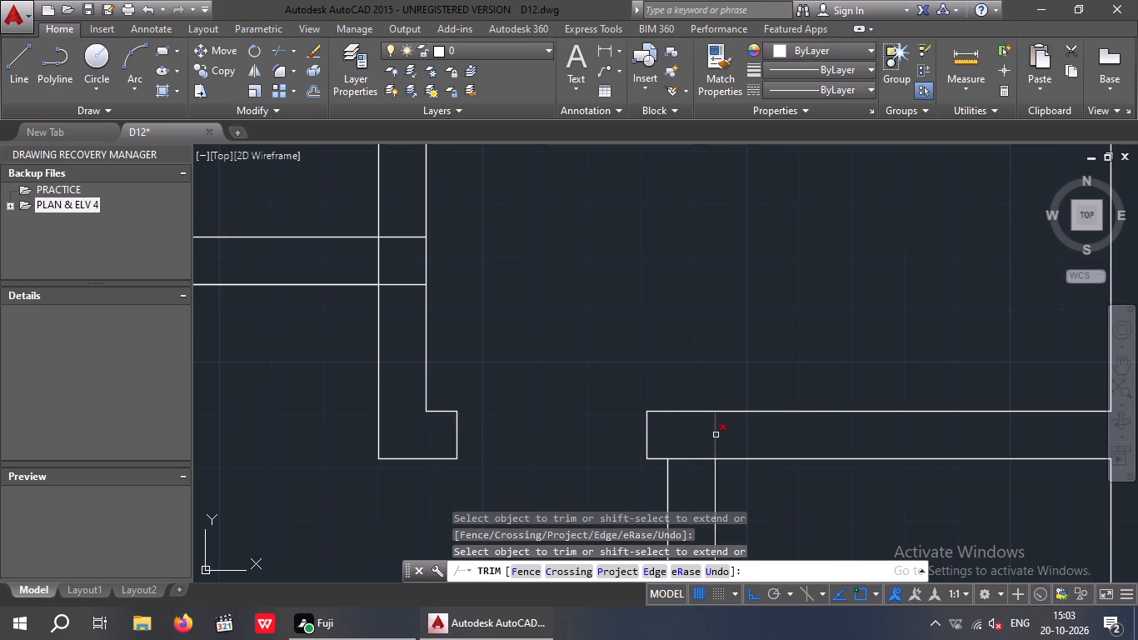
pyautogui.click(716, 434)
pyautogui.click(689, 457)
pyautogui.scroll(-3, 671, 421)
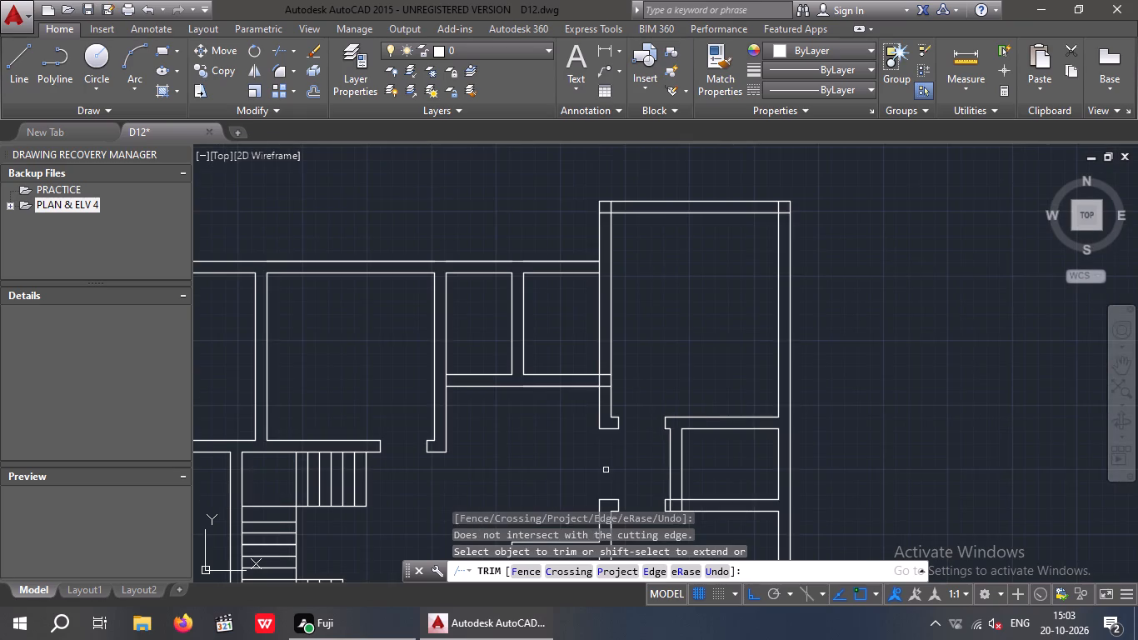
pyautogui.moveTo(603, 468); pyautogui.dragTo(593, 418, button='middle')
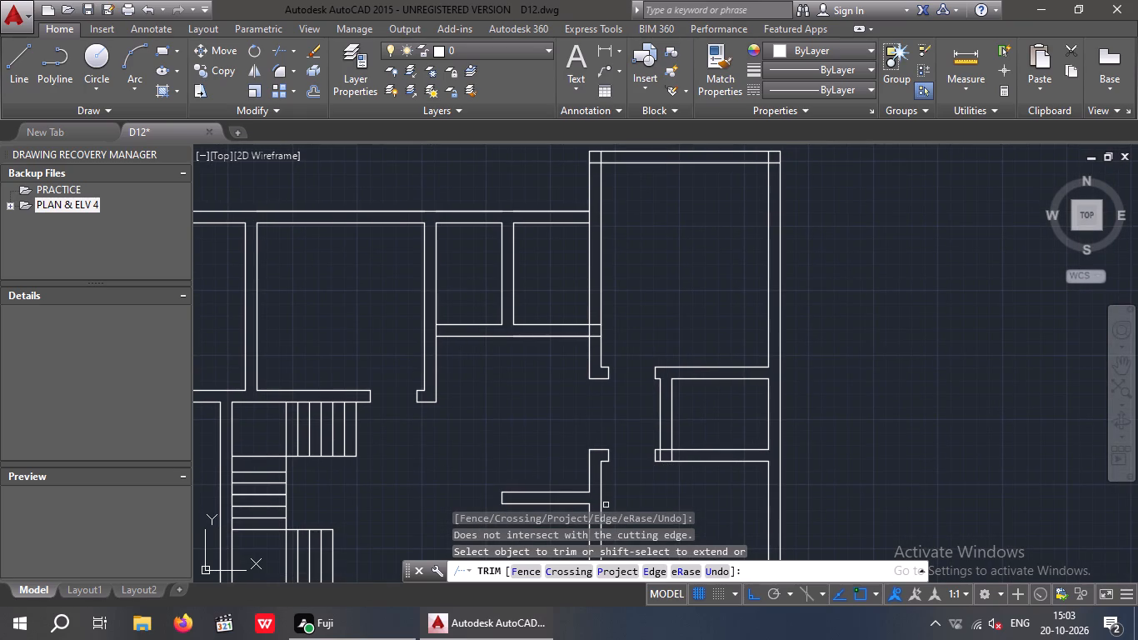
pyautogui.press('Escape')
pyautogui.press('Escape')
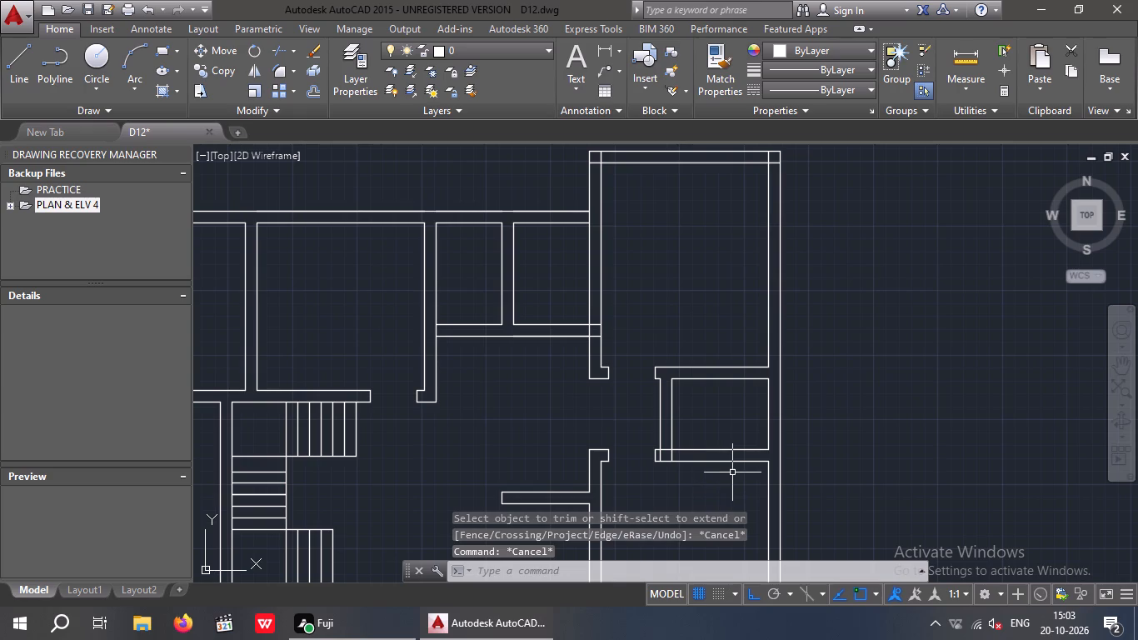
# Offset the inner line of the small right room's left wall 9" into the room.
pyautogui.press('o')
pyautogui.press('Return')
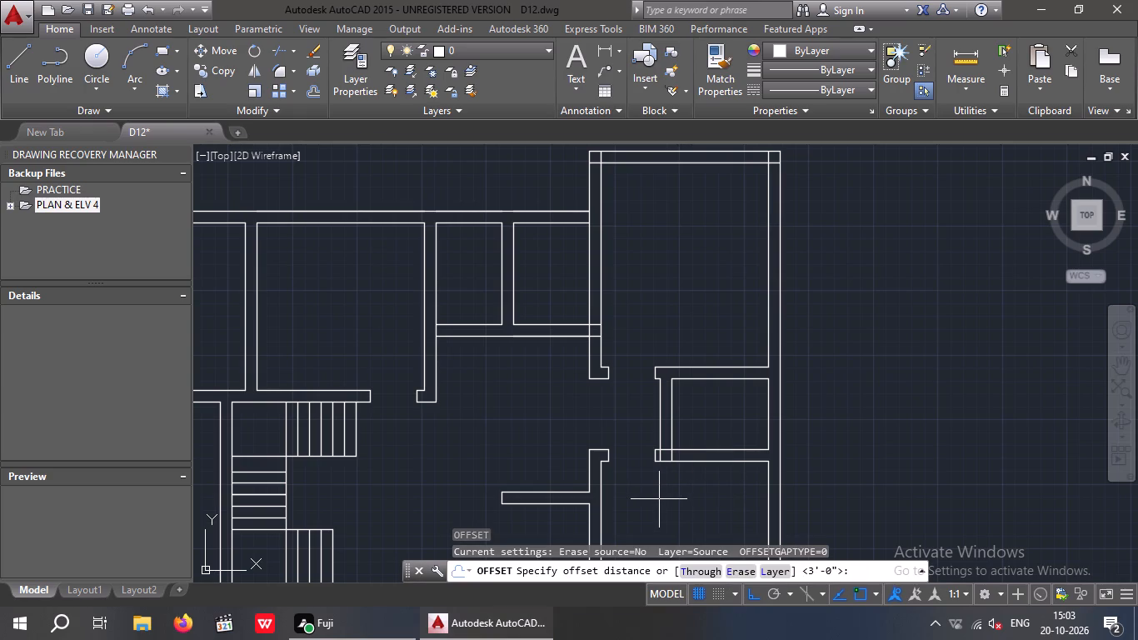
pyautogui.write('9"')
pyautogui.press('Return')
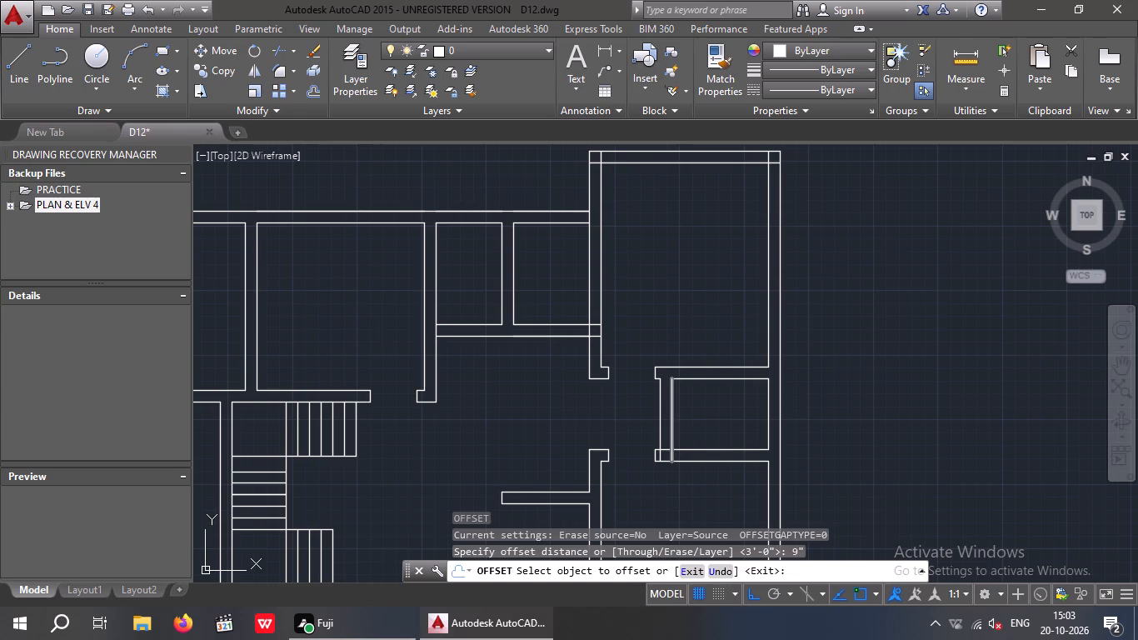
pyautogui.moveTo(671, 435); pyautogui.dragTo(697, 433)
pyautogui.click(721, 429)
pyautogui.press('Escape')
pyautogui.press('Escape')
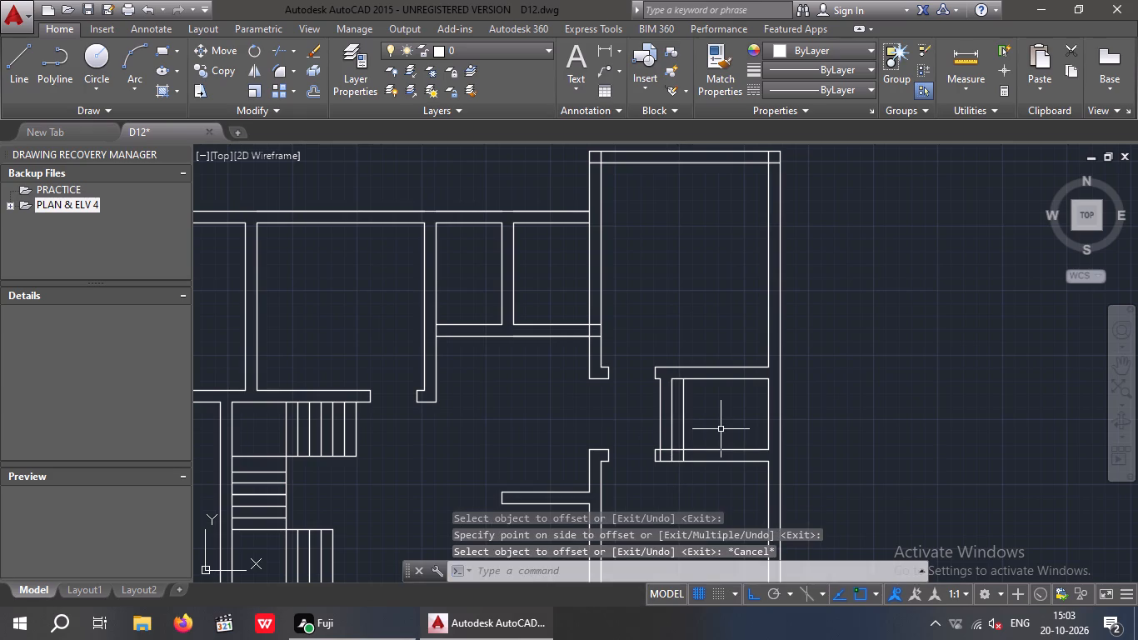
# Offset the new line in the small right room 2' further right to mark the door width in its bottom wall.
pyautogui.press('o')
pyautogui.press('Return')
pyautogui.press('2')
pyautogui.press("'")
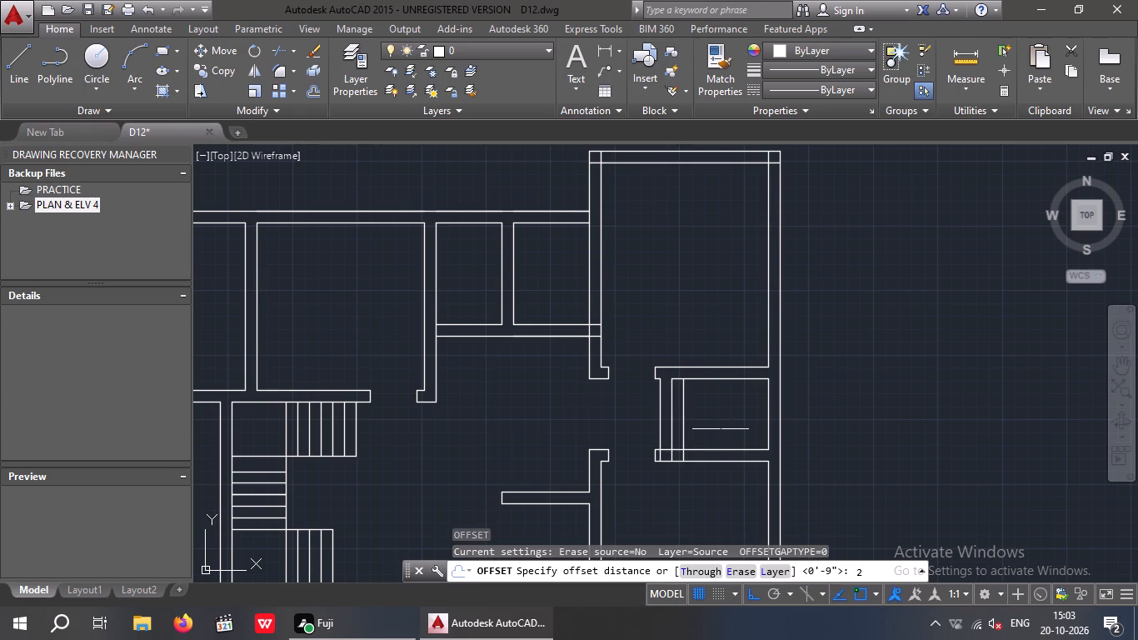
pyautogui.press('Return')
pyautogui.click(684, 428)
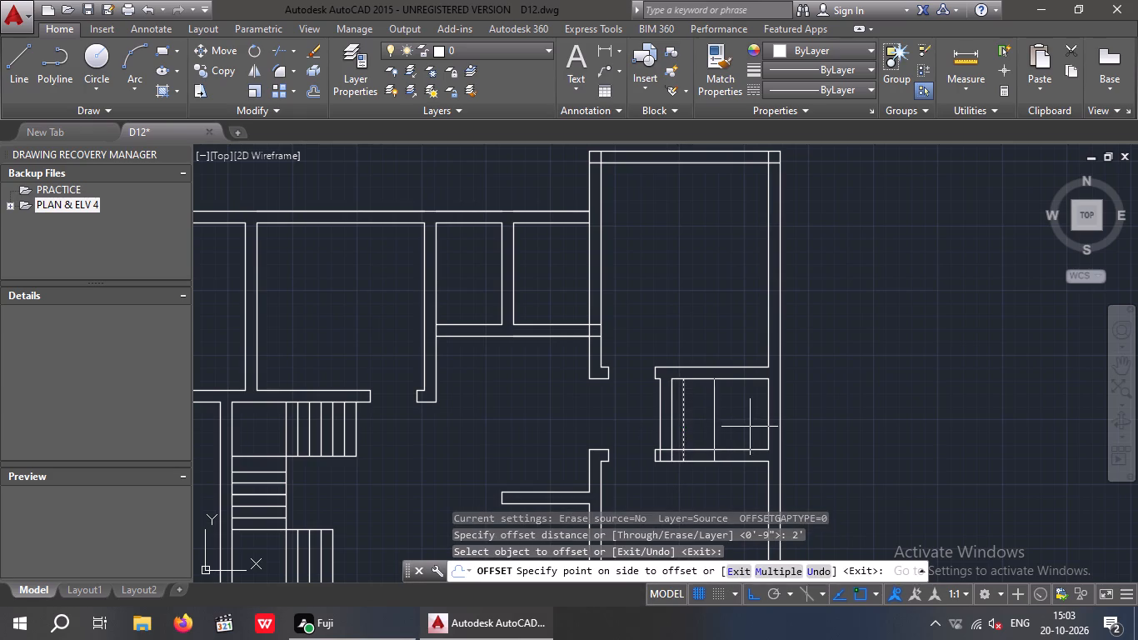
pyautogui.click(750, 427)
pyautogui.press('Escape')
pyautogui.press('Escape')
# Trim both offset lines to the wall thickness and cut the 2' door opening in the small right room's bottom wall.
pyautogui.write('TR')
pyautogui.press('space')
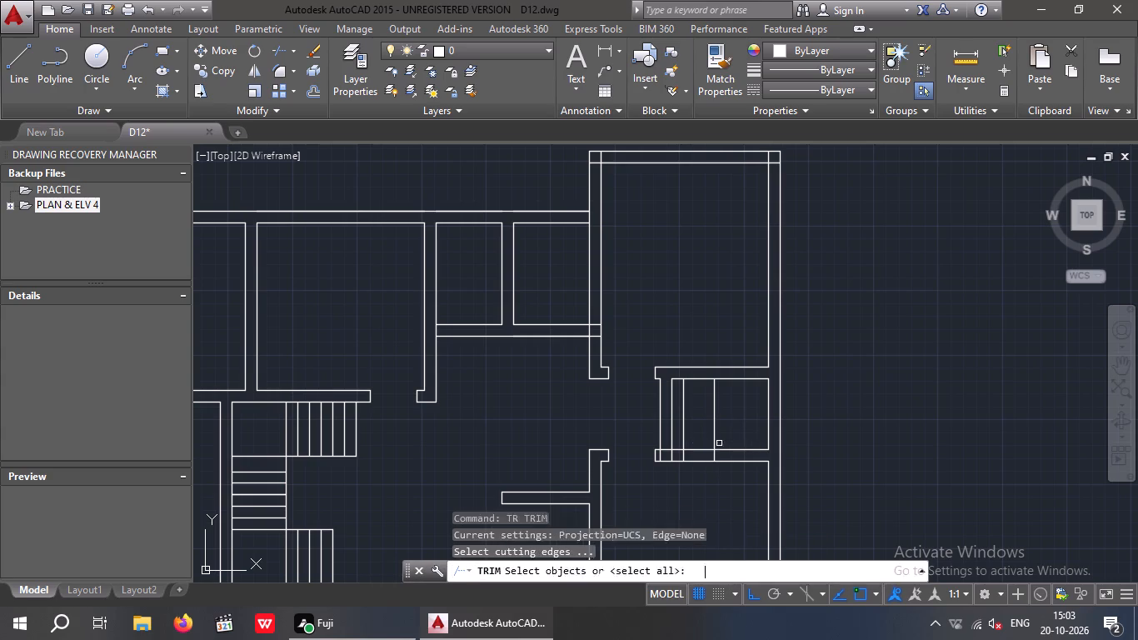
pyautogui.press('space')
pyautogui.scroll(3, 699, 435)
pyautogui.moveTo(775, 388); pyautogui.dragTo(712, 427)
pyautogui.click(601, 454)
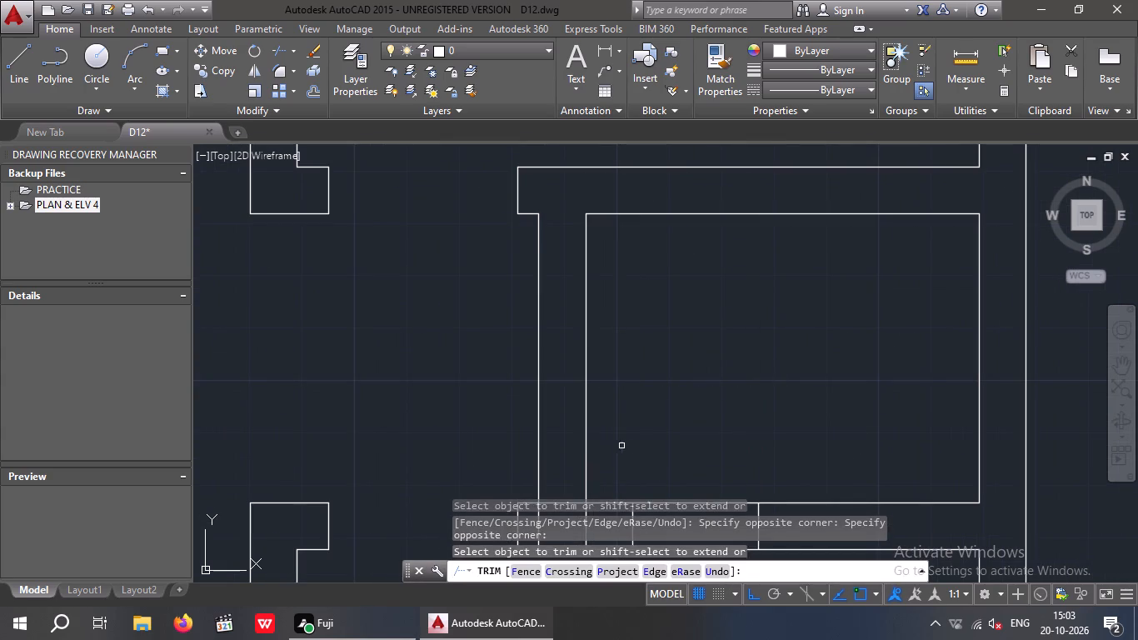
pyautogui.scroll(-3, 629, 440)
pyautogui.scroll(3, 646, 477)
pyautogui.moveTo(646, 477); pyautogui.dragTo(630, 452)
pyautogui.click(626, 391)
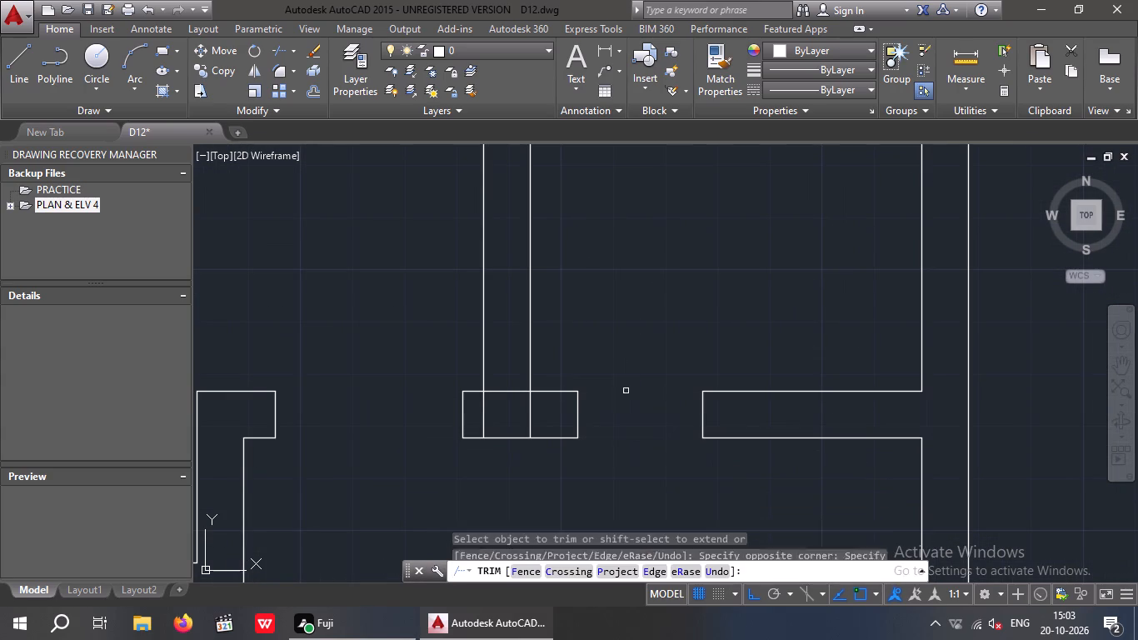
# Trim the overlapping wall lines where the small right room's left wall meets its bottom wall.
pyautogui.moveTo(546, 417); pyautogui.dragTo(532, 419)
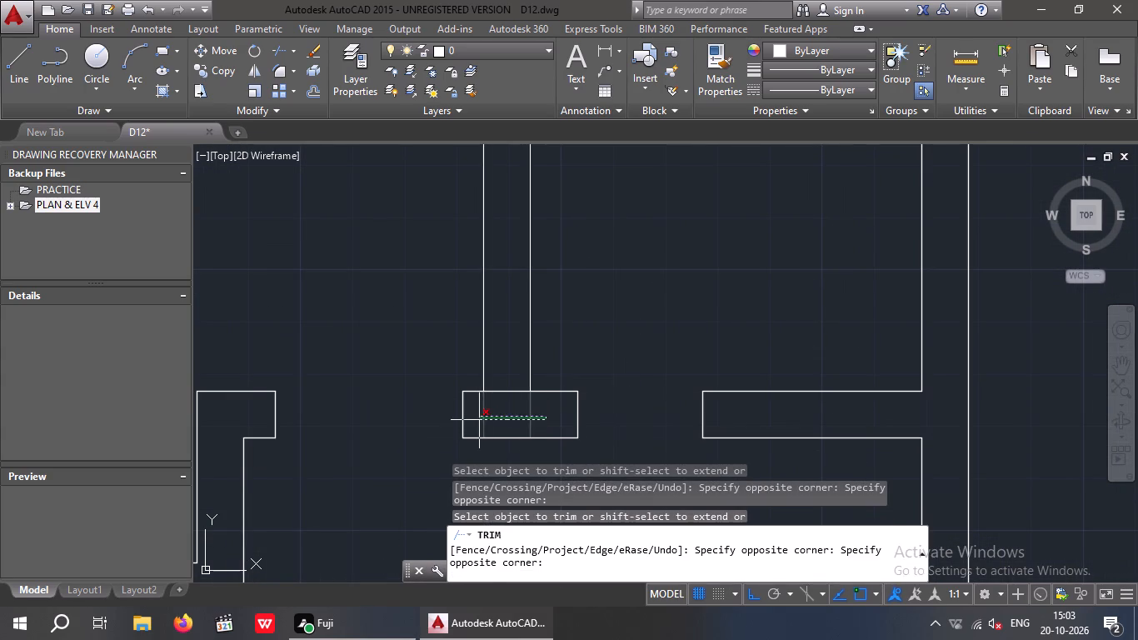
pyautogui.click(479, 420)
pyautogui.click(506, 417)
pyautogui.click(508, 384)
# Trim the wall line crossing the short wall stub on the right side of the bottom left room.
pyautogui.scroll(-3, 504, 382)
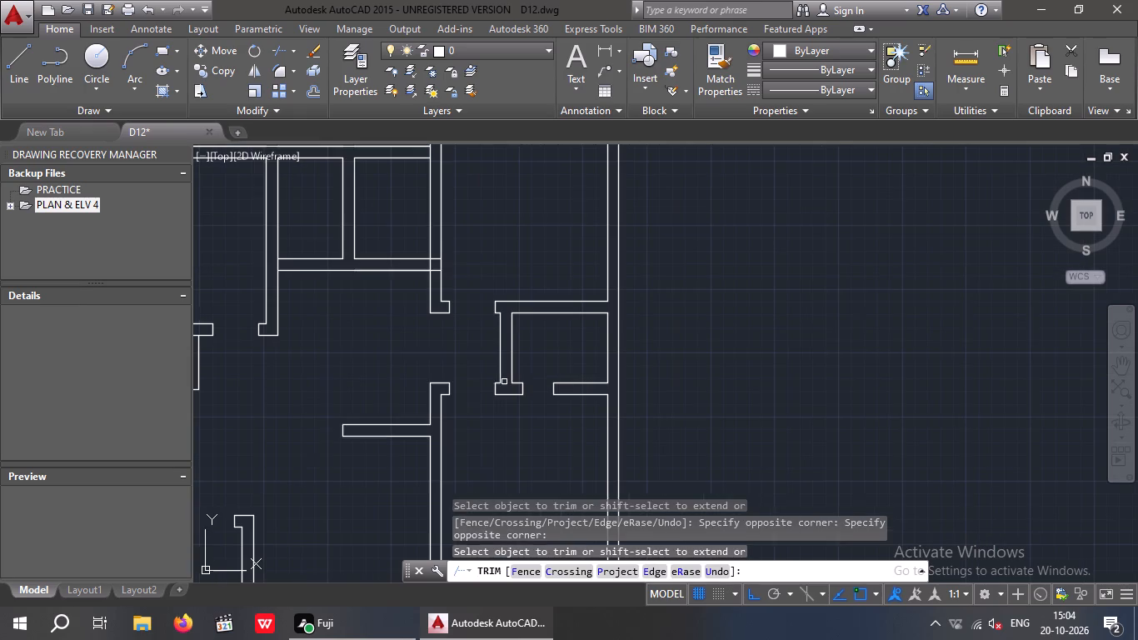
pyautogui.moveTo(488, 432); pyautogui.dragTo(549, 413, button='middle')
pyautogui.scroll(-1, 552, 413)
pyautogui.moveTo(564, 436); pyautogui.dragTo(616, 399, button='middle')
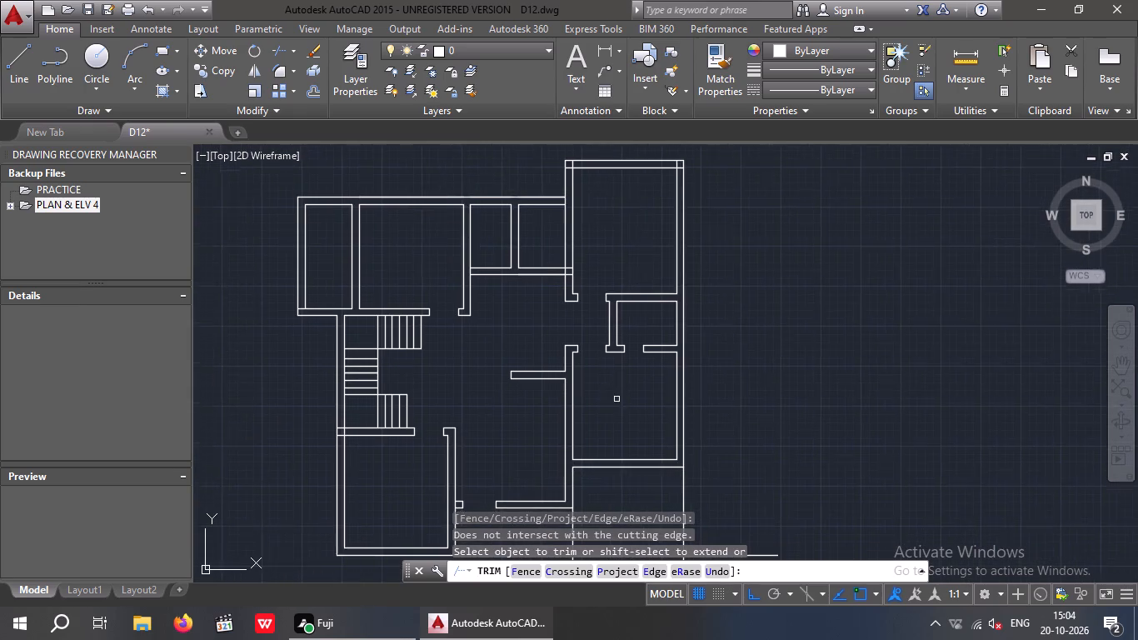
pyautogui.scroll(-1, 610, 410)
pyautogui.moveTo(606, 417); pyautogui.dragTo(633, 407, button='middle')
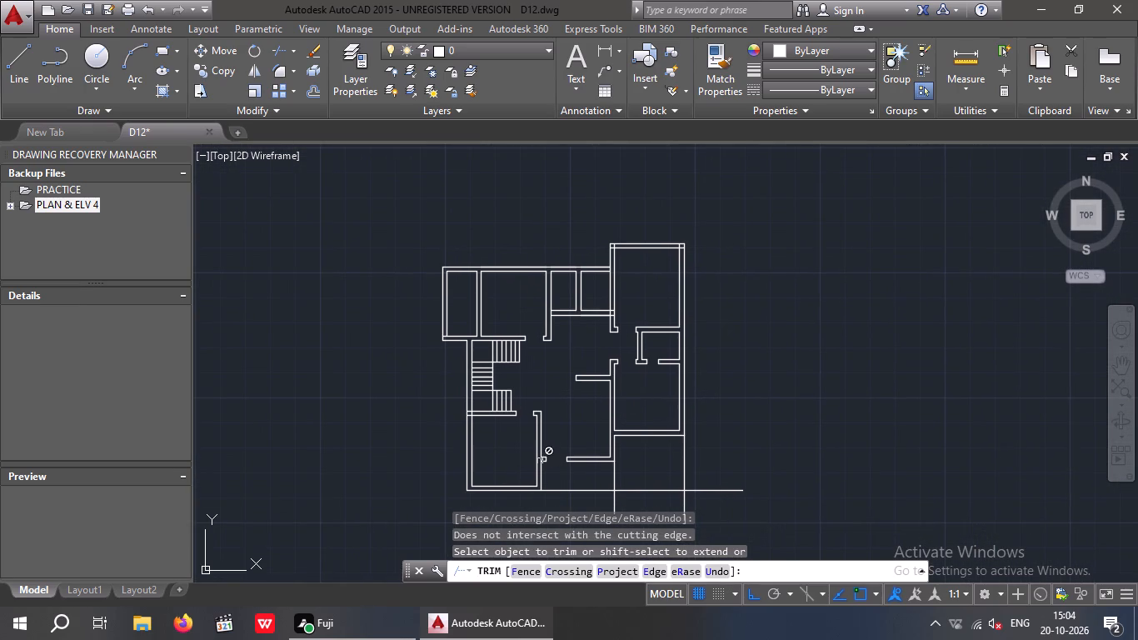
pyautogui.scroll(3, 566, 464)
pyautogui.click(447, 449)
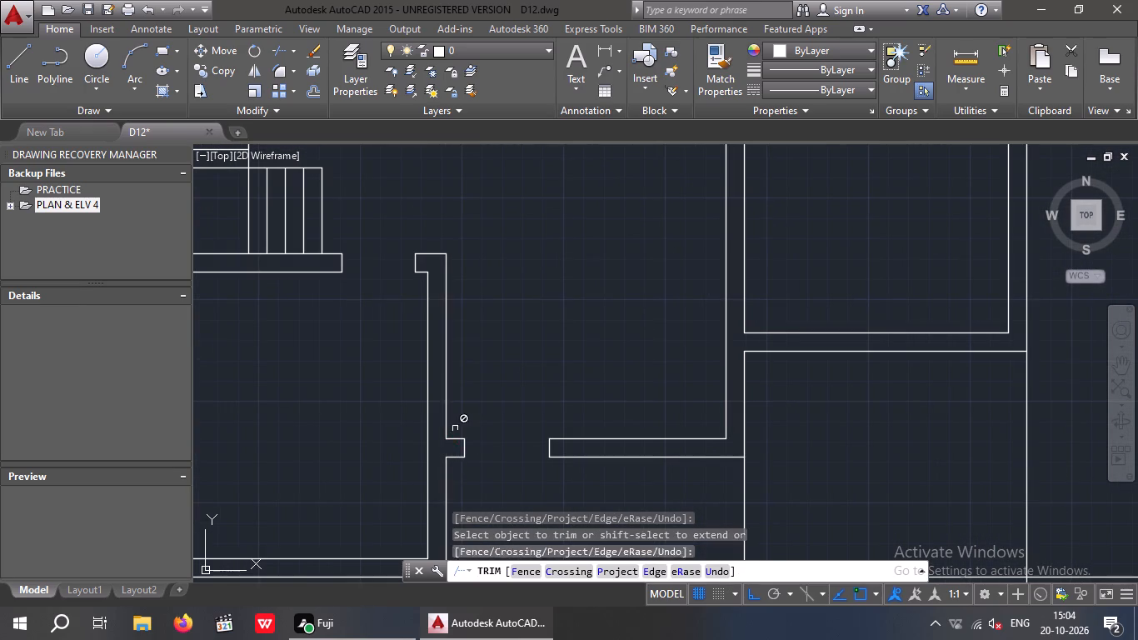
# Trim the overlapping wall lines where the wall below the staircase meets the left outer wall.
pyautogui.scroll(-2, 467, 383)
pyautogui.moveTo(488, 428); pyautogui.dragTo(521, 470, button='middle')
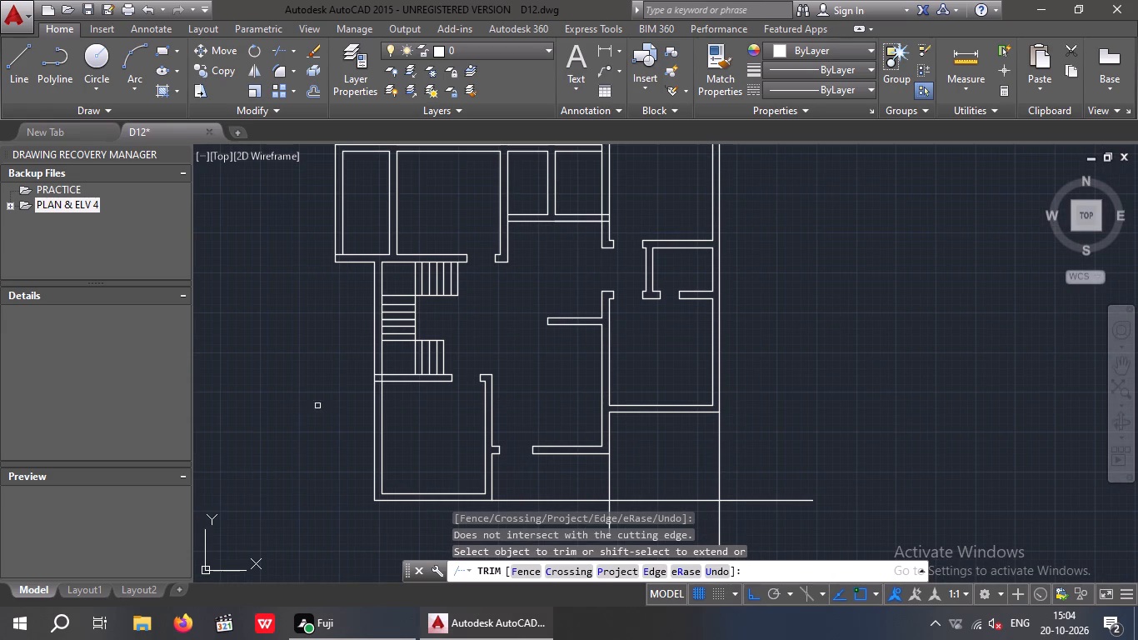
pyautogui.scroll(3, 373, 375)
pyautogui.moveTo(395, 425); pyautogui.dragTo(395, 423)
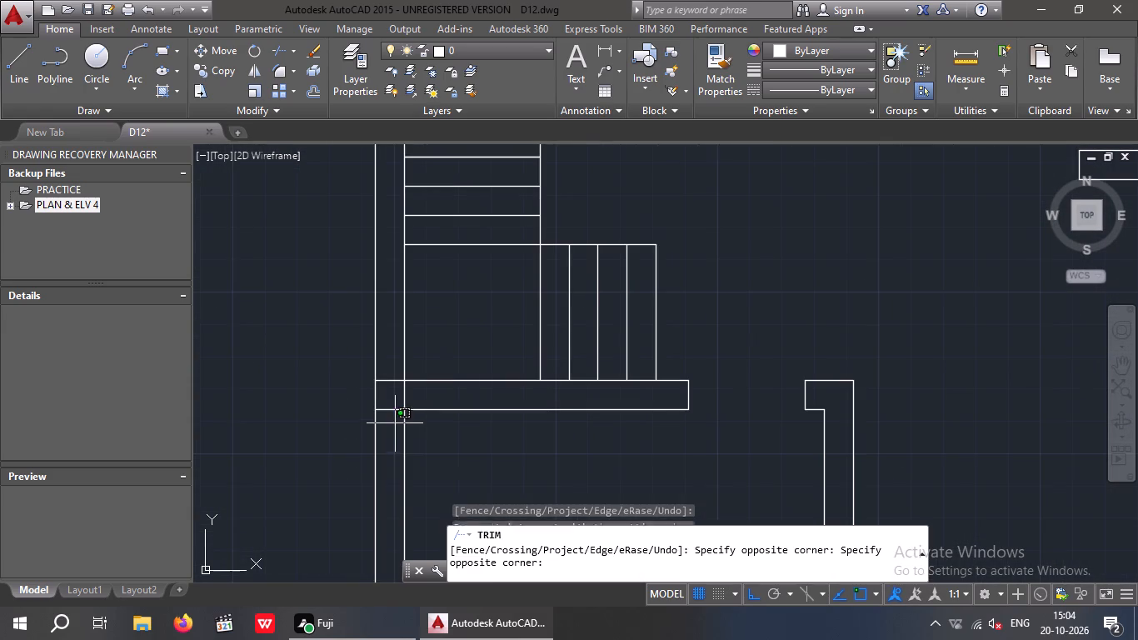
pyautogui.moveTo(395, 423); pyautogui.dragTo(381, 406)
pyautogui.click(381, 366)
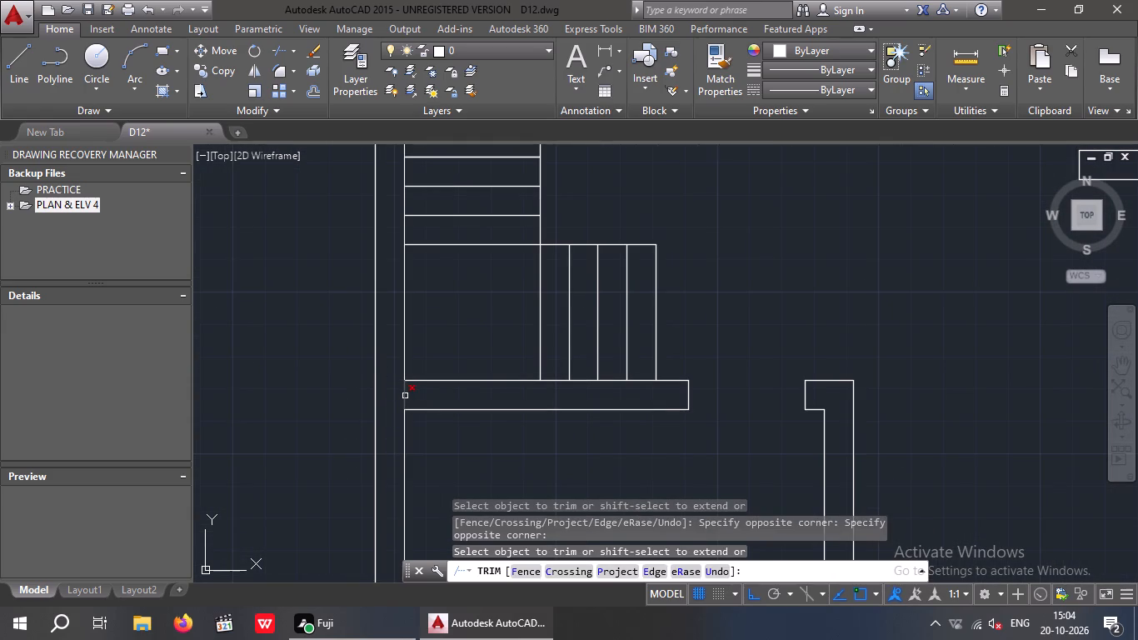
pyautogui.click(406, 396)
pyautogui.scroll(-5, 416, 383)
pyautogui.moveTo(433, 419); pyautogui.dragTo(440, 461, button='middle')
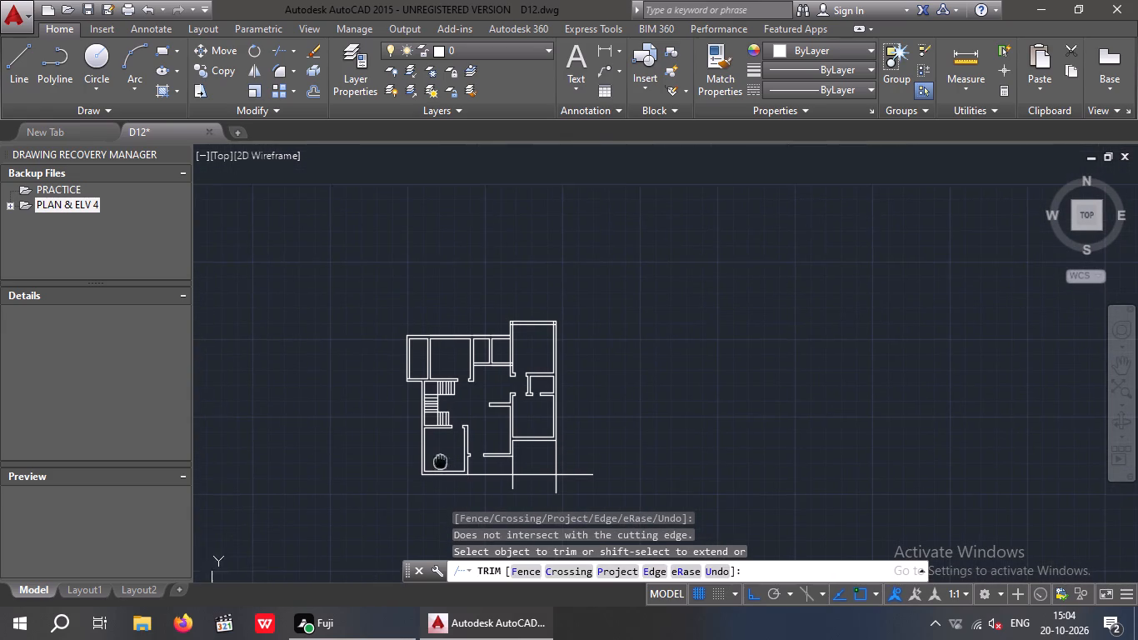
pyautogui.scroll(3, 456, 399)
pyautogui.moveTo(502, 402); pyautogui.dragTo(502, 459, button='middle')
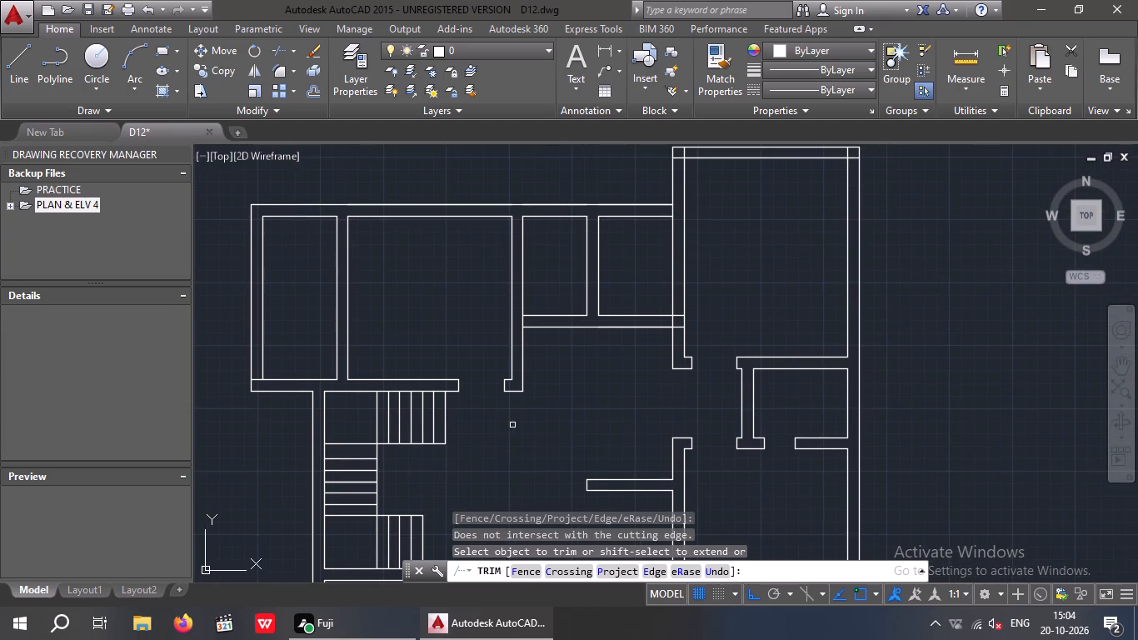
pyautogui.scroll(-1, 514, 425)
pyautogui.moveTo(505, 425); pyautogui.dragTo(417, 426, button='middle')
pyautogui.moveTo(532, 407); pyautogui.dragTo(480, 455, button='middle')
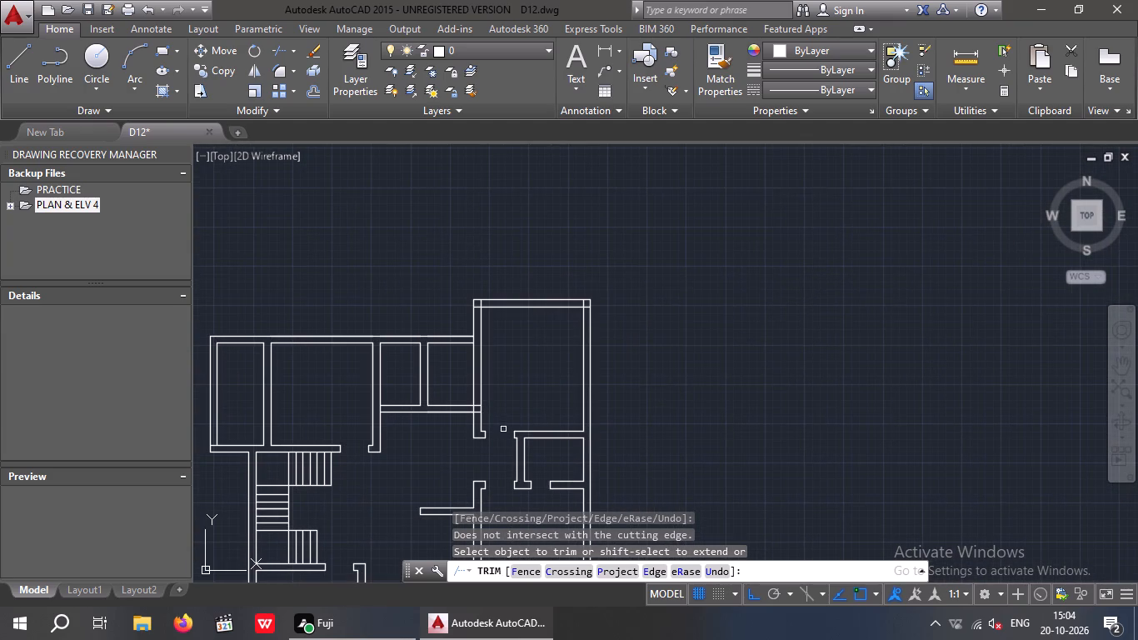
pyautogui.moveTo(469, 456); pyautogui.dragTo(490, 463, button='middle')
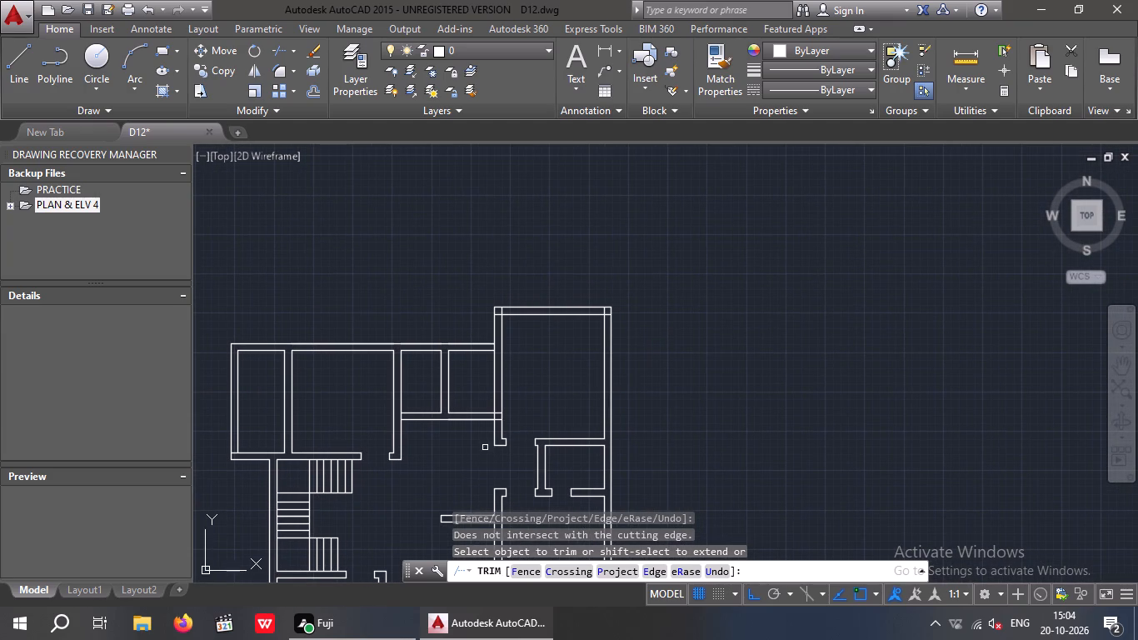
pyautogui.press('Escape')
pyautogui.press('Escape')
# Offset the inner bottom wall line of the small room adjoining the top right room 9" up into the room.
pyautogui.press('o')
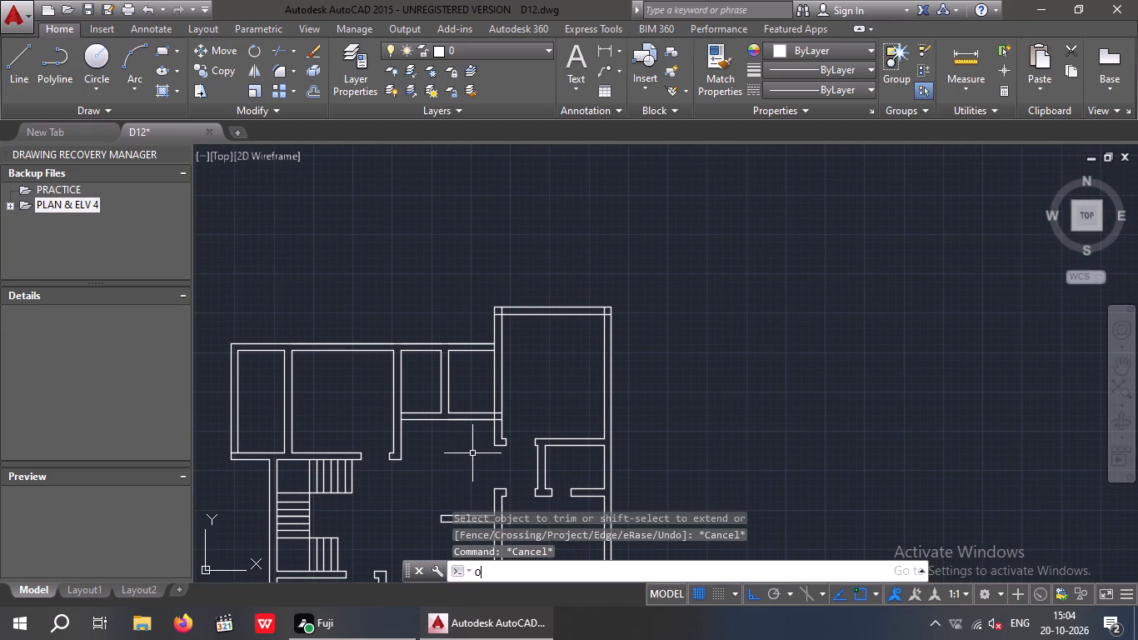
pyautogui.press('Return')
pyautogui.press('9')
pyautogui.hotkey('shift', '"')
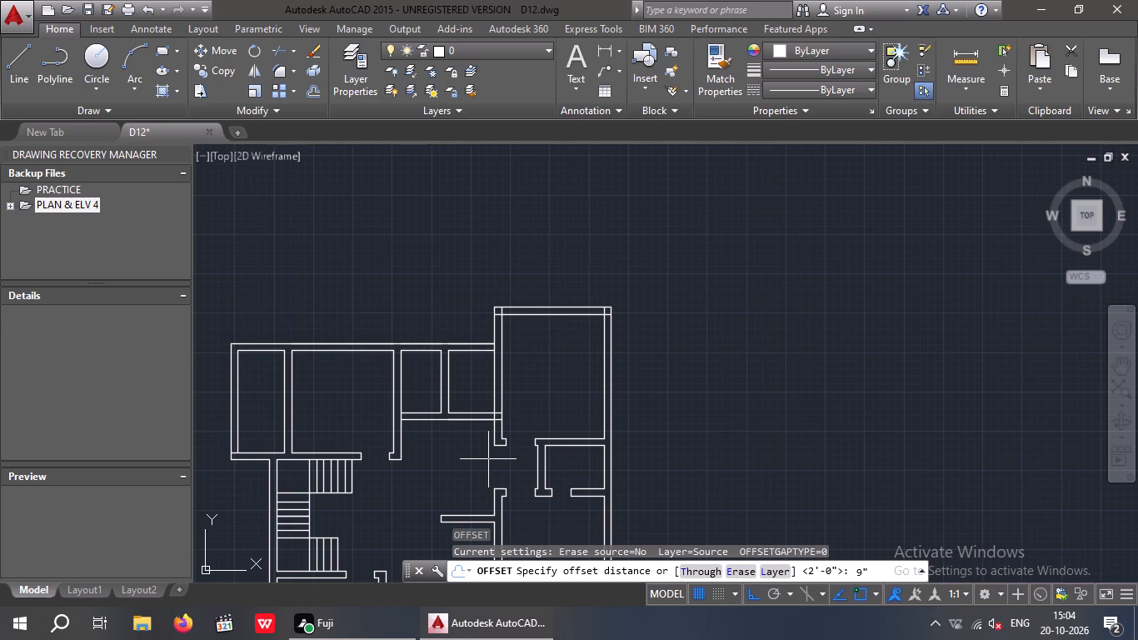
pyautogui.press('Return')
pyautogui.scroll(2, 464, 416)
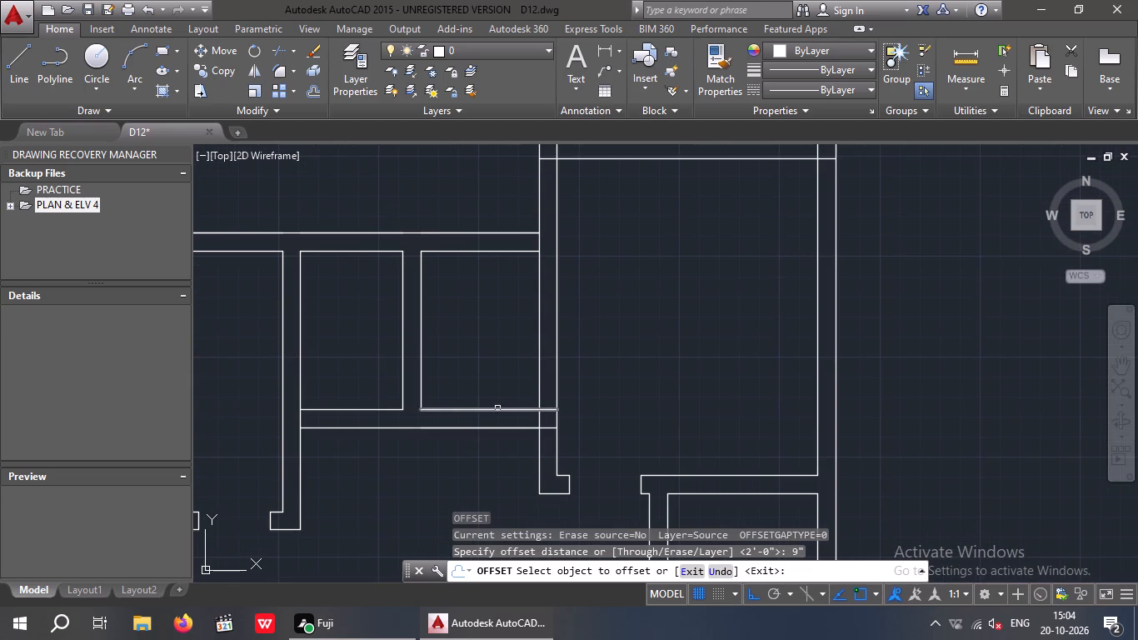
pyautogui.click(497, 409)
pyautogui.click(494, 362)
pyautogui.press('Escape')
pyautogui.press('Escape')
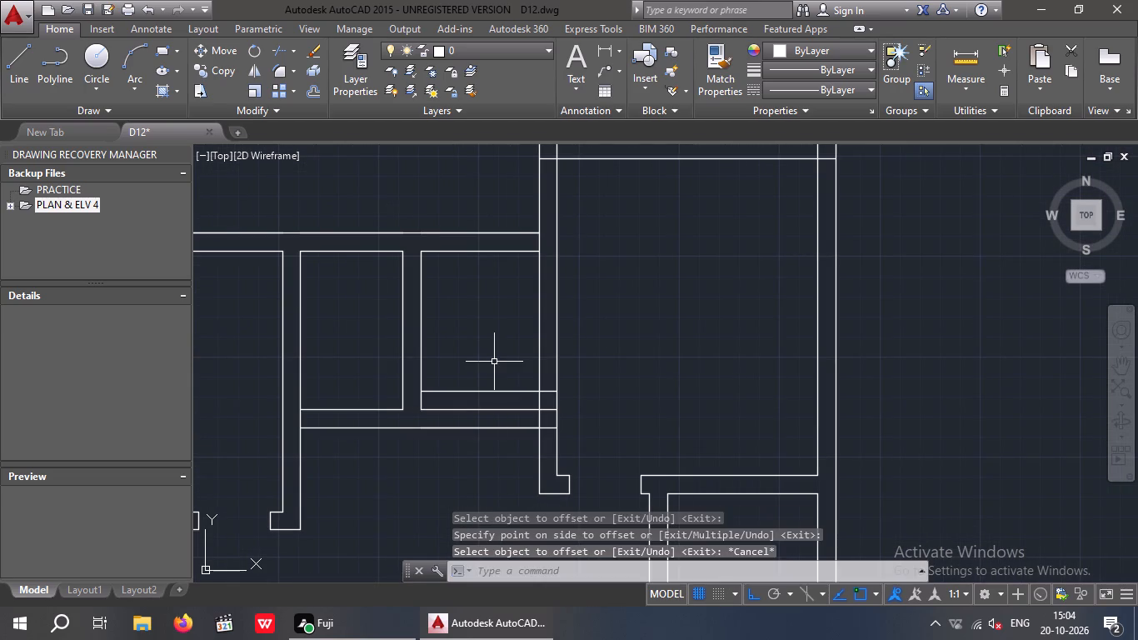
# Offset the new line 2' further up to mark the door width in the wall shared with the top right room.
pyautogui.press('o')
pyautogui.press('Return')
pyautogui.press('2')
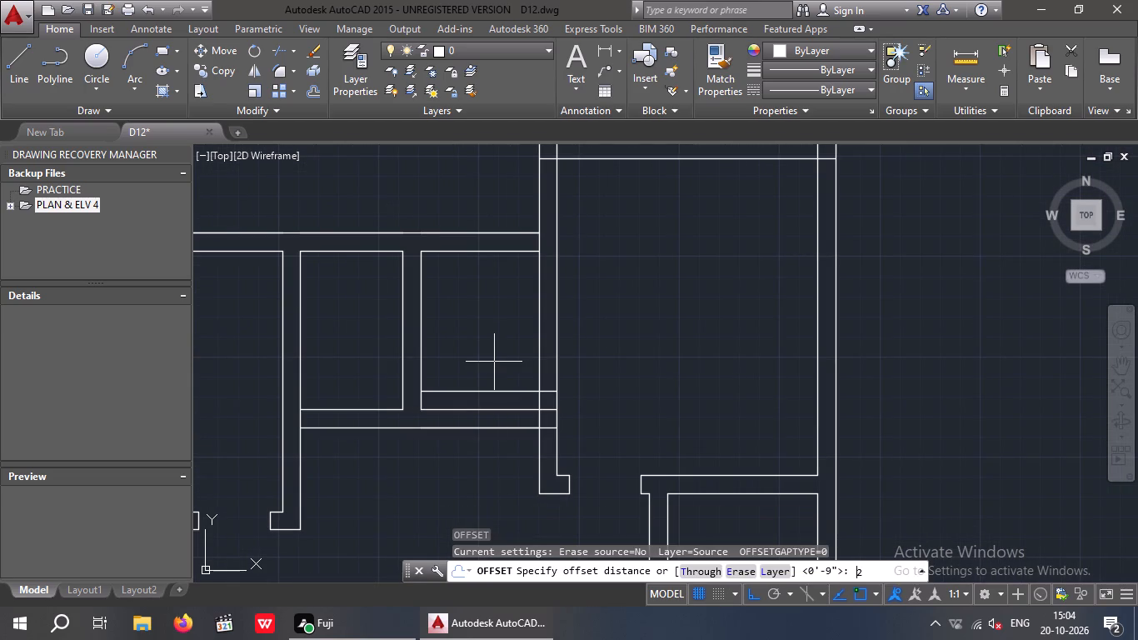
pyautogui.press("'")
pyautogui.press('Return')
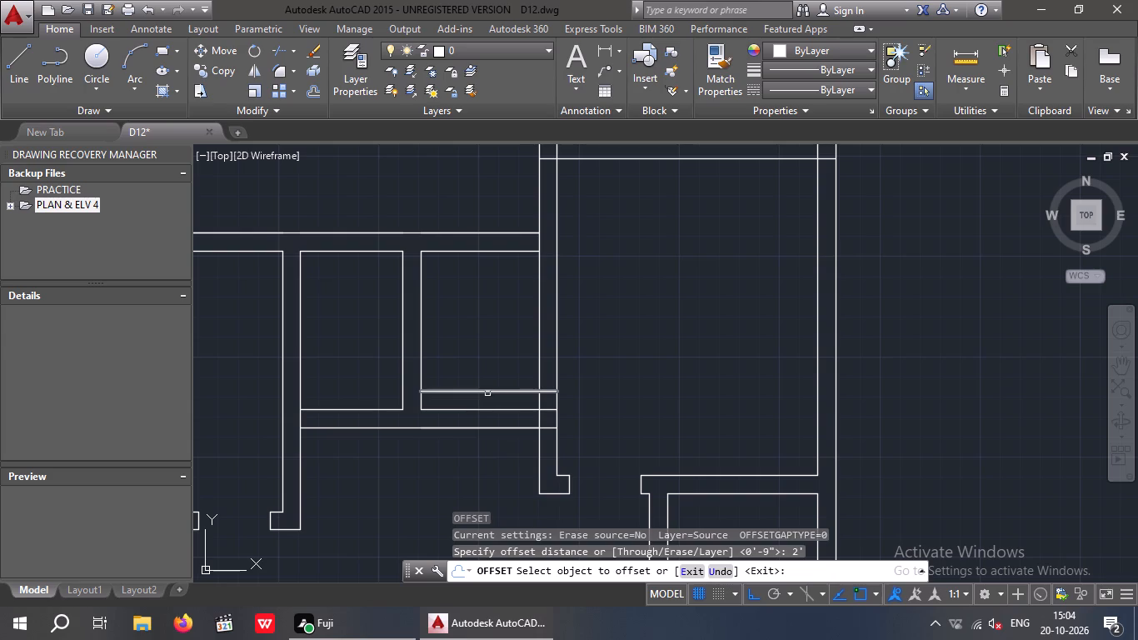
pyautogui.moveTo(488, 393); pyautogui.dragTo(488, 382)
pyautogui.click(483, 331)
pyautogui.press('Escape')
pyautogui.press('Escape')
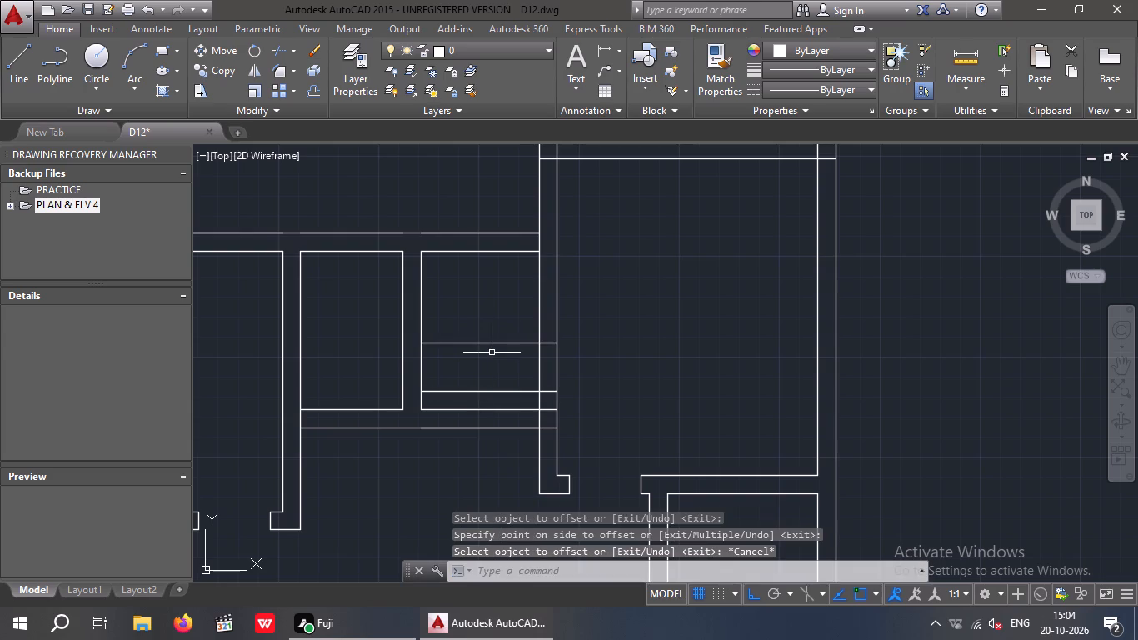
# Trim both offset lines to the wall thickness and cut the 2' door opening in the top right room's left wall.
pyautogui.write('TR')
pyautogui.press('space')
pyautogui.press('space')
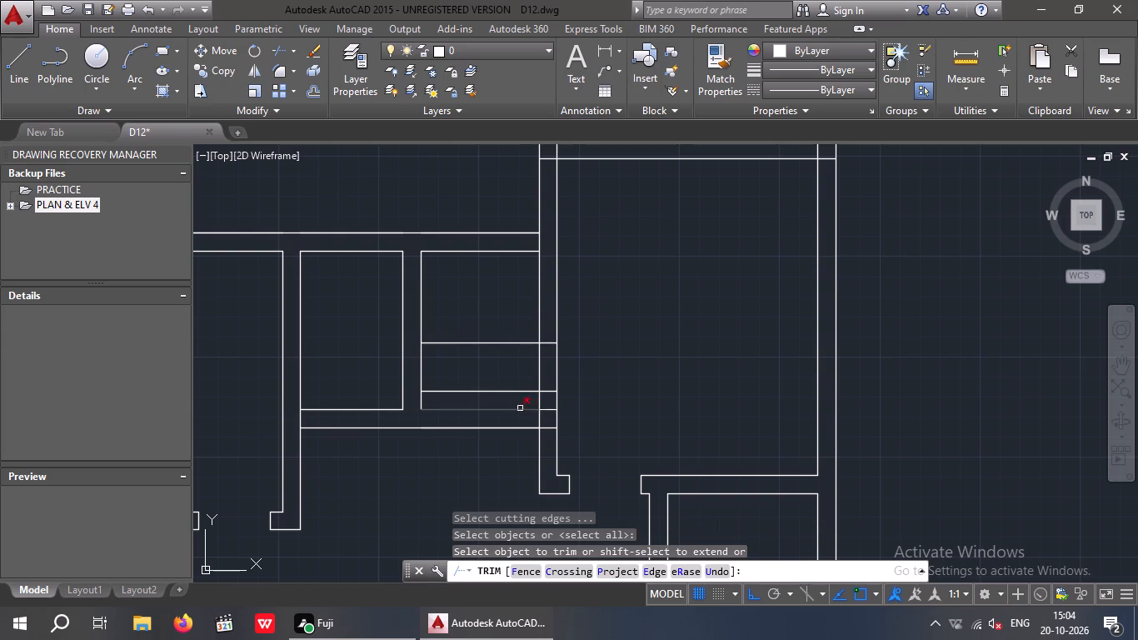
pyautogui.click(508, 397)
pyautogui.click(482, 331)
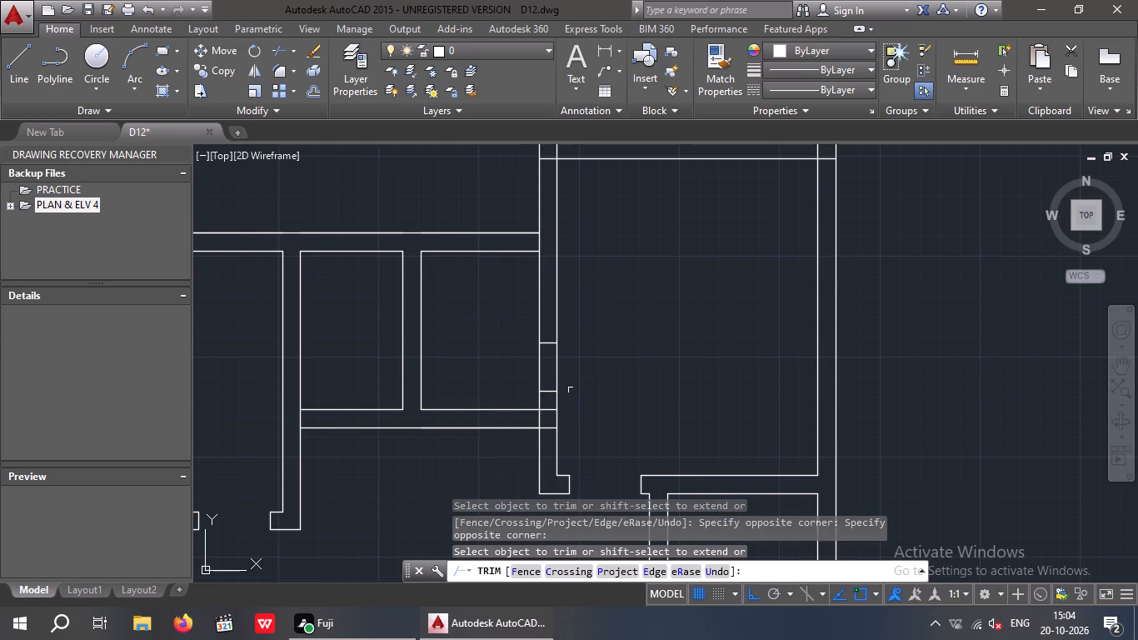
pyautogui.moveTo(576, 362); pyautogui.dragTo(556, 367)
pyautogui.click(517, 367)
# Trim the overlapping wall lines below the new opening, where the small room's bottom wall meets the top right room's left wall.
pyautogui.scroll(3, 549, 420)
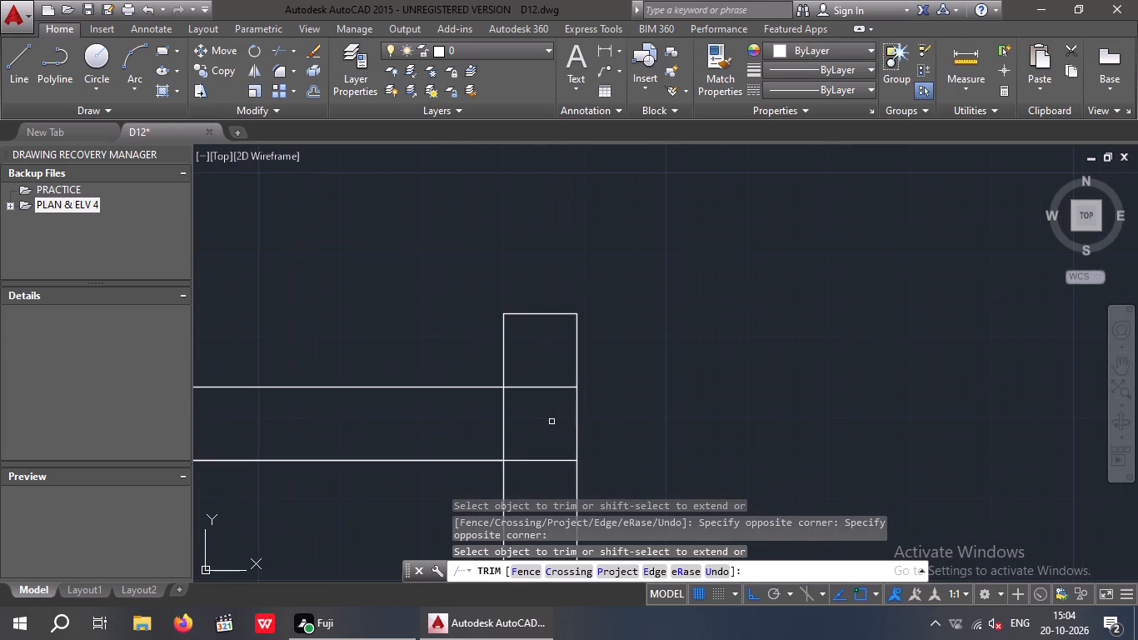
pyautogui.moveTo(546, 473); pyautogui.dragTo(537, 431)
pyautogui.click(534, 376)
pyautogui.moveTo(544, 418); pyautogui.dragTo(492, 417)
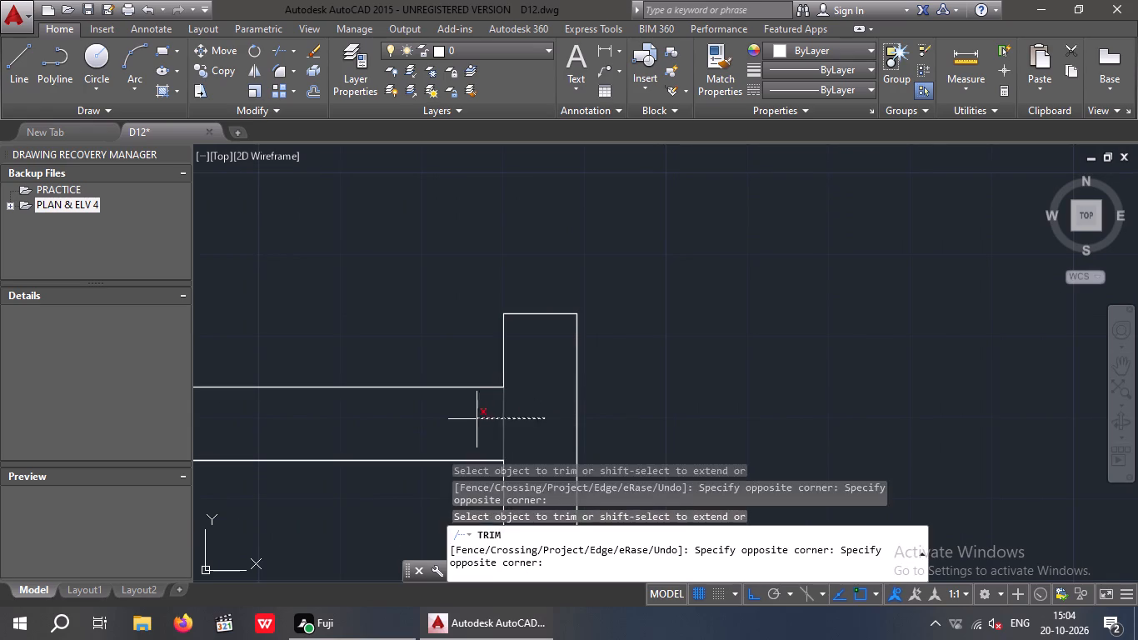
pyautogui.moveTo(476, 419); pyautogui.dragTo(483, 417)
pyautogui.scroll(-3, 491, 413)
pyautogui.moveTo(610, 379); pyautogui.dragTo(587, 447, button='middle')
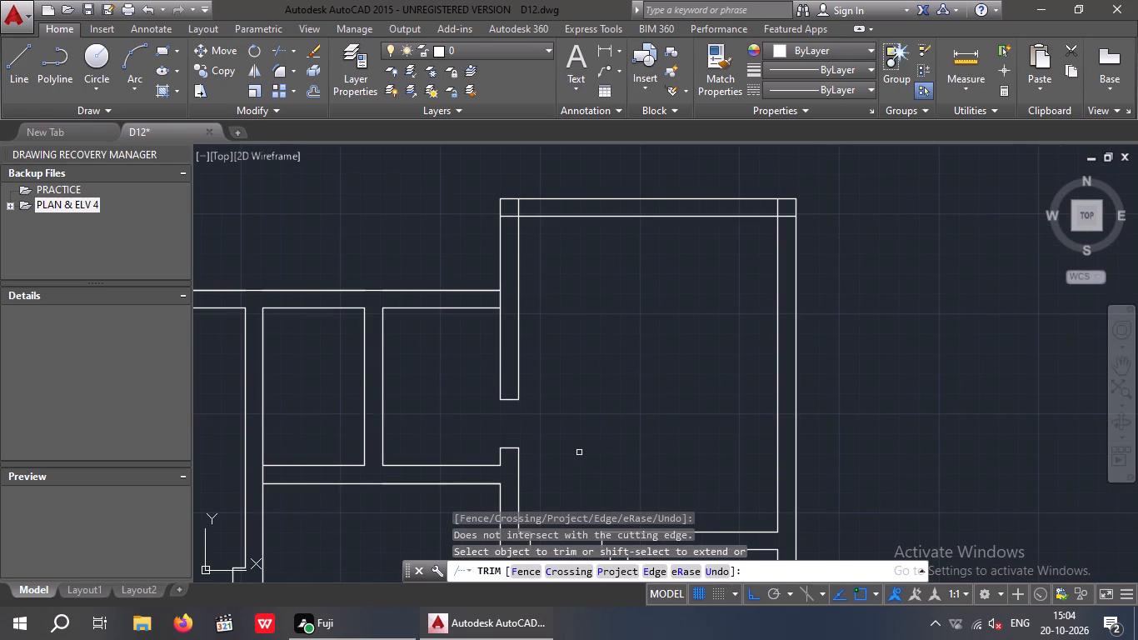
pyautogui.moveTo(580, 396); pyautogui.dragTo(553, 358, button='middle')
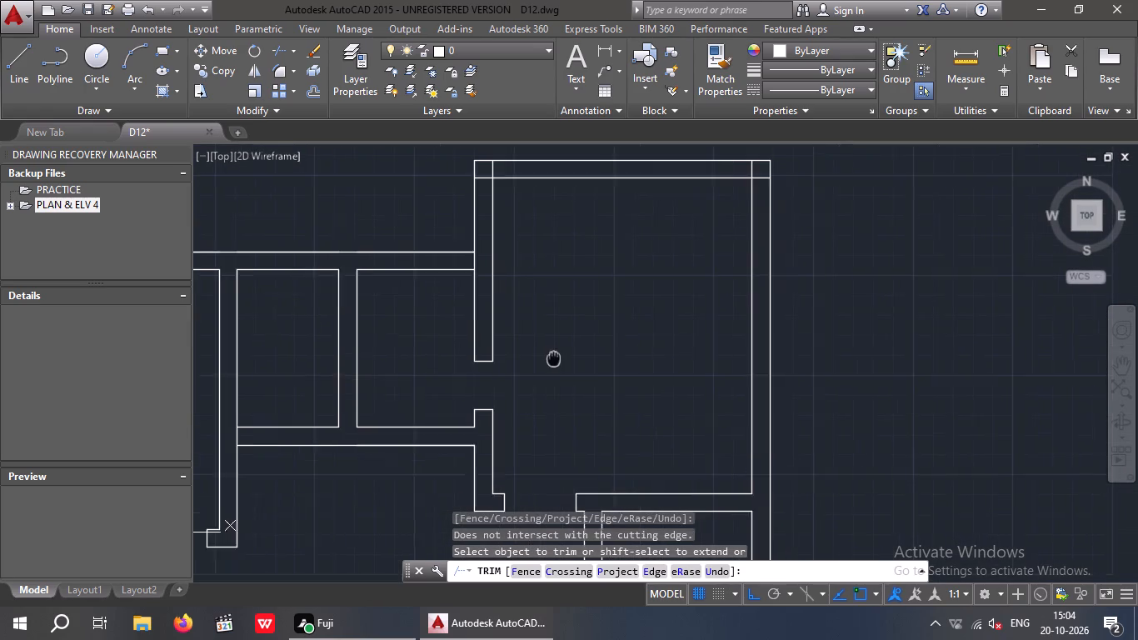
pyautogui.moveTo(553, 358); pyautogui.dragTo(546, 374, button='middle')
pyautogui.scroll(-1, 545, 392)
pyautogui.moveTo(586, 416); pyautogui.dragTo(555, 382, button='middle')
pyautogui.press('Escape')
pyautogui.press('Escape')
pyautogui.moveTo(557, 405); pyautogui.dragTo(573, 433, button='middle')
pyautogui.moveTo(568, 430); pyautogui.dragTo(574, 457, button='middle')
pyautogui.press('Escape')
pyautogui.press('Escape')
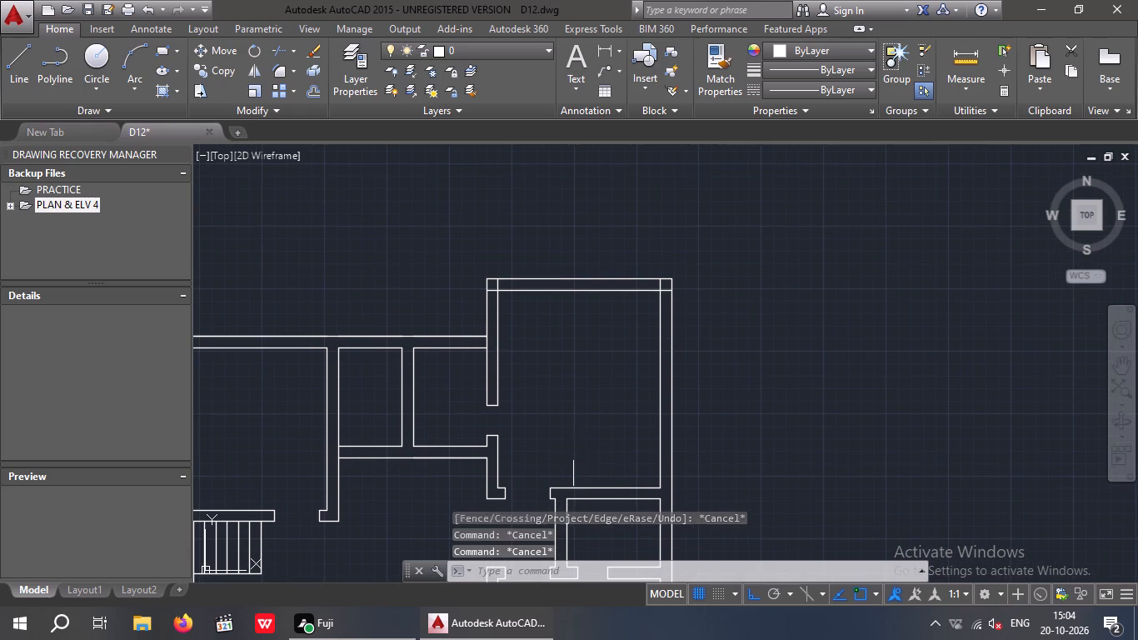
# Trim the overlapping lines at the top right room's upper left corner and where the left rooms' top wall meets its left wall.
pyautogui.press('t')
pyautogui.press('r')
pyautogui.press('space')
pyautogui.press('space')
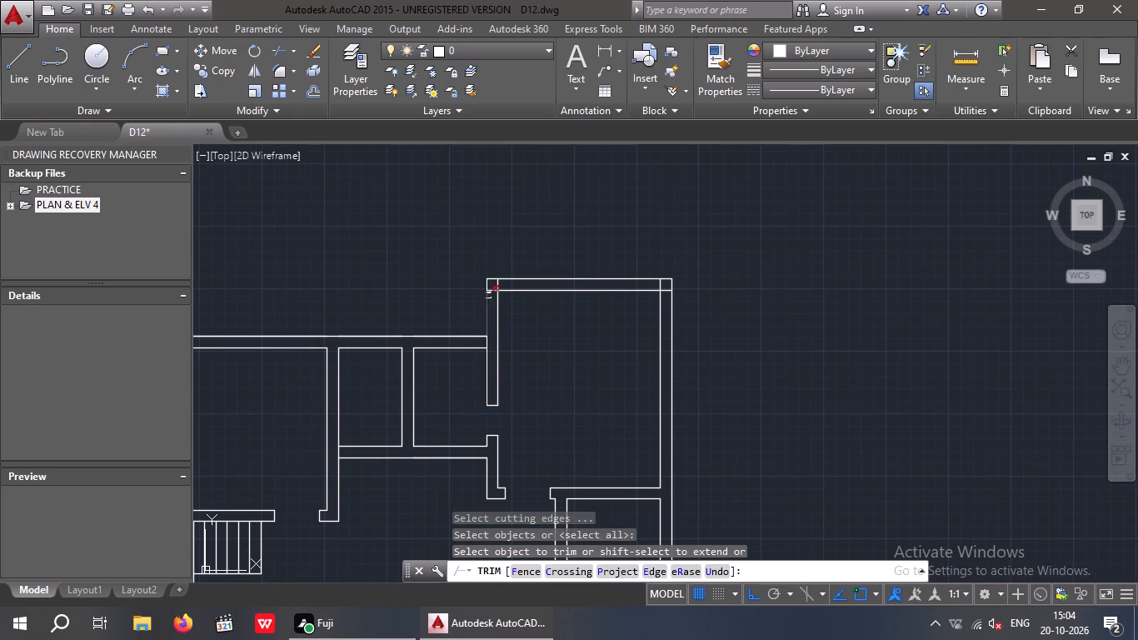
pyautogui.scroll(3, 488, 291)
pyautogui.moveTo(533, 257); pyautogui.dragTo(512, 264)
pyautogui.click(509, 266)
pyautogui.moveTo(507, 304); pyautogui.dragTo(497, 293)
pyautogui.click(492, 269)
pyautogui.scroll(-1, 501, 278)
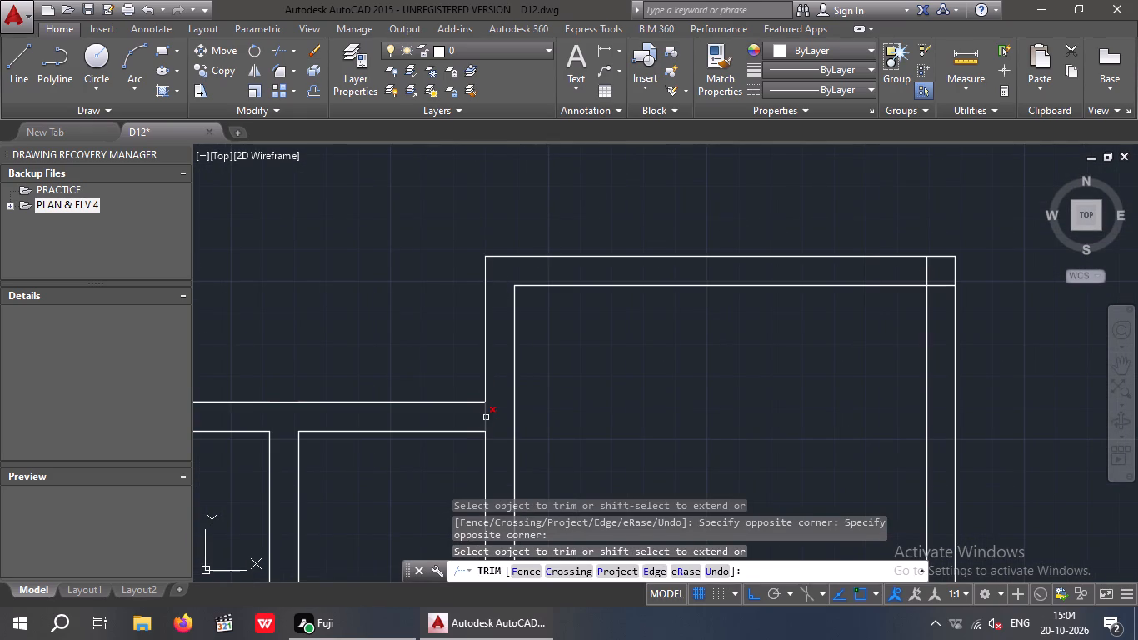
pyautogui.click(485, 417)
# Trim the overlapping inner wall lines at the top right room's upper right corner.
pyautogui.scroll(-2, 487, 408)
pyautogui.scroll(3, 664, 347)
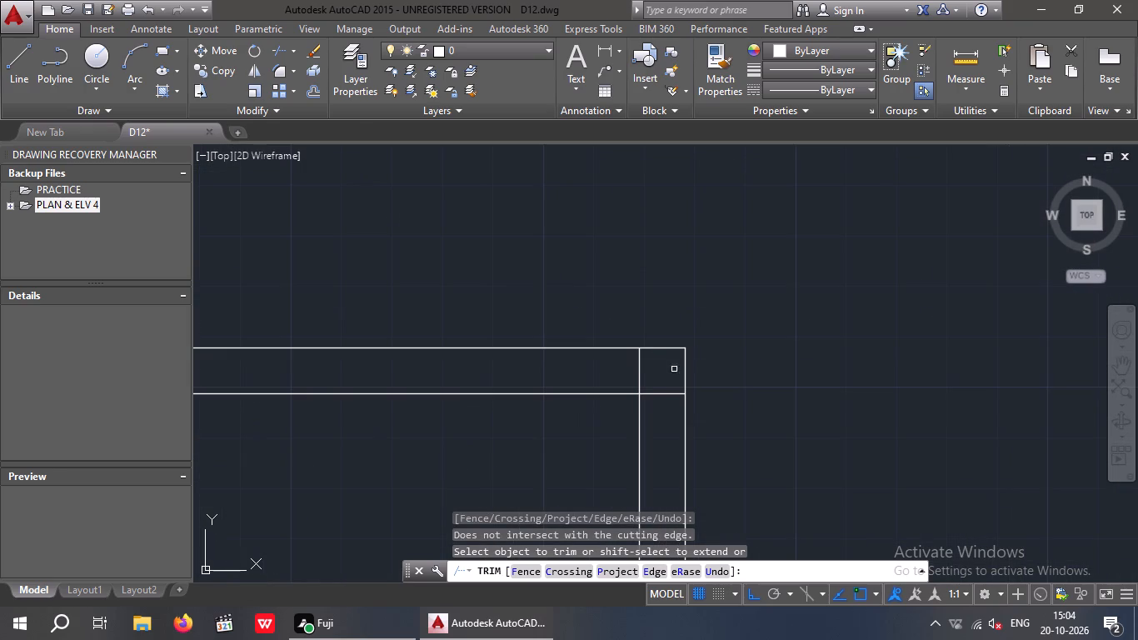
pyautogui.click(639, 367)
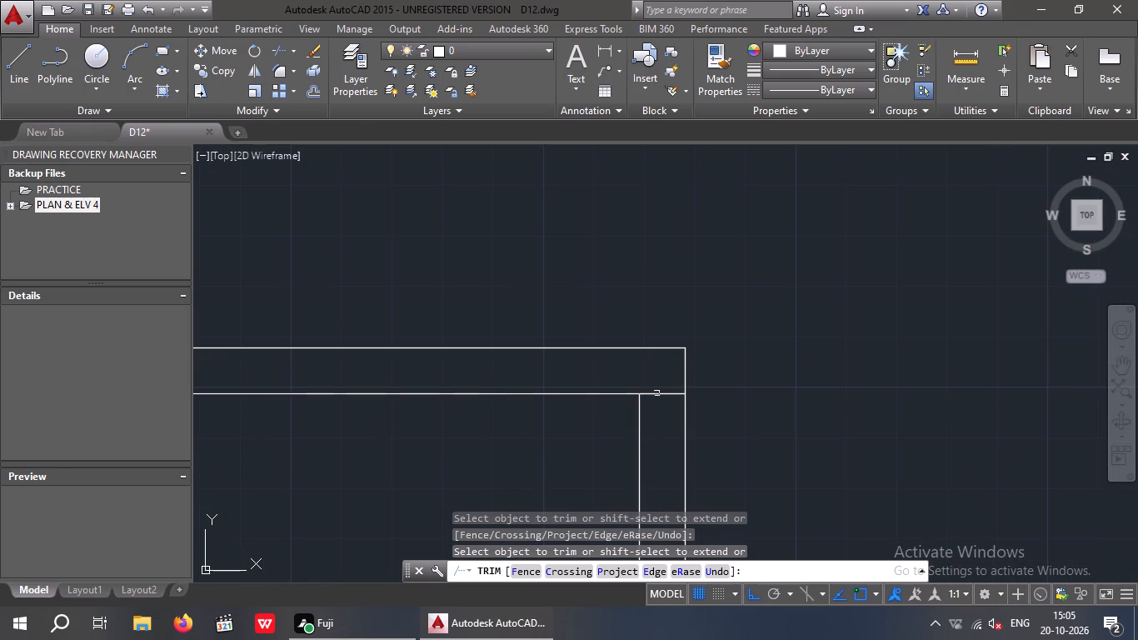
pyautogui.click(657, 394)
pyautogui.scroll(-4, 664, 367)
pyautogui.moveTo(609, 427); pyautogui.dragTo(654, 366, button='middle')
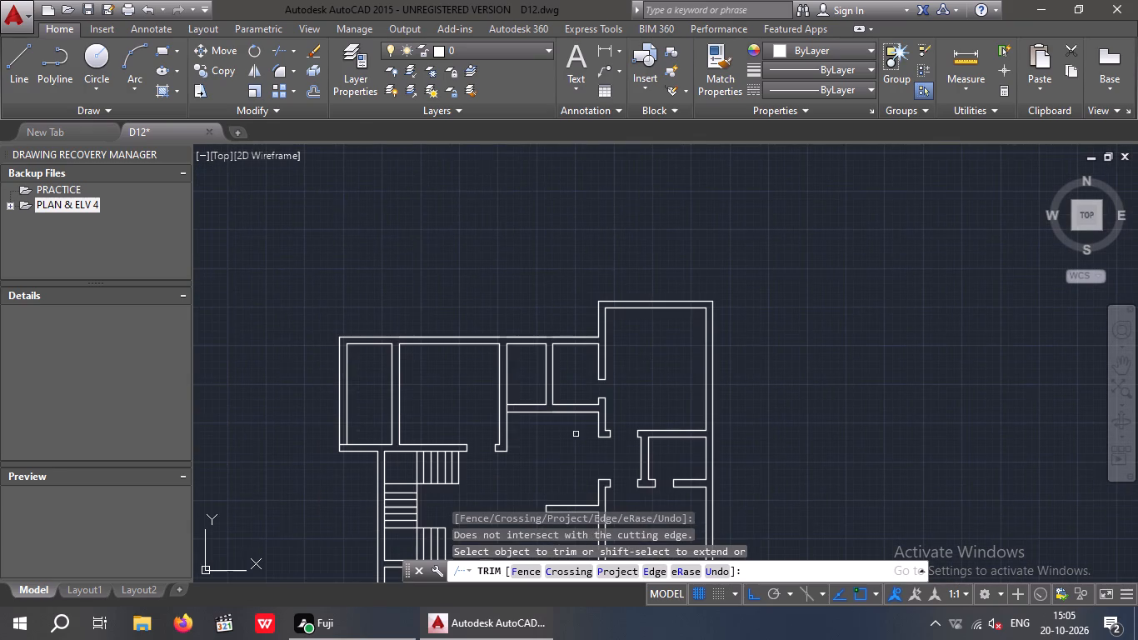
pyautogui.moveTo(539, 444); pyautogui.dragTo(618, 441, button='middle')
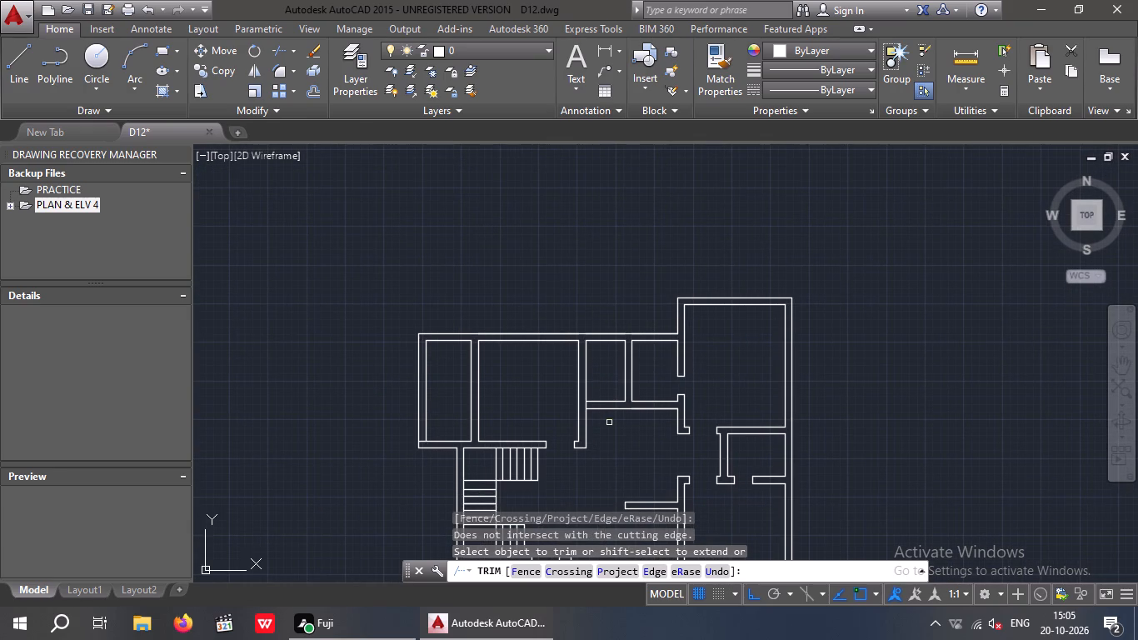
pyautogui.press('Escape')
pyautogui.press('Escape')
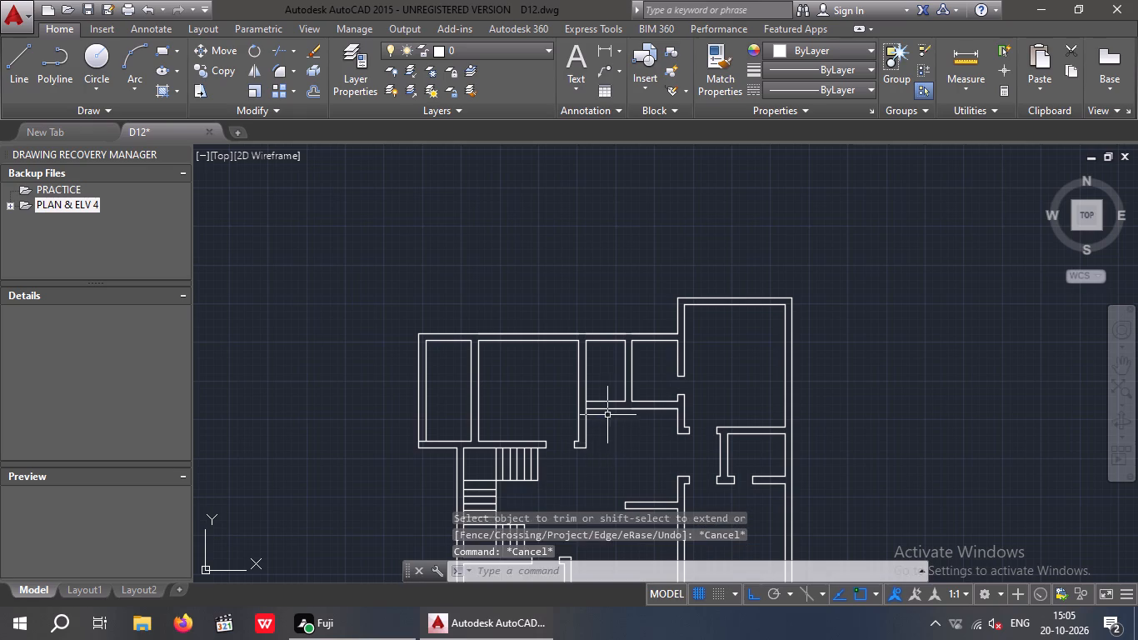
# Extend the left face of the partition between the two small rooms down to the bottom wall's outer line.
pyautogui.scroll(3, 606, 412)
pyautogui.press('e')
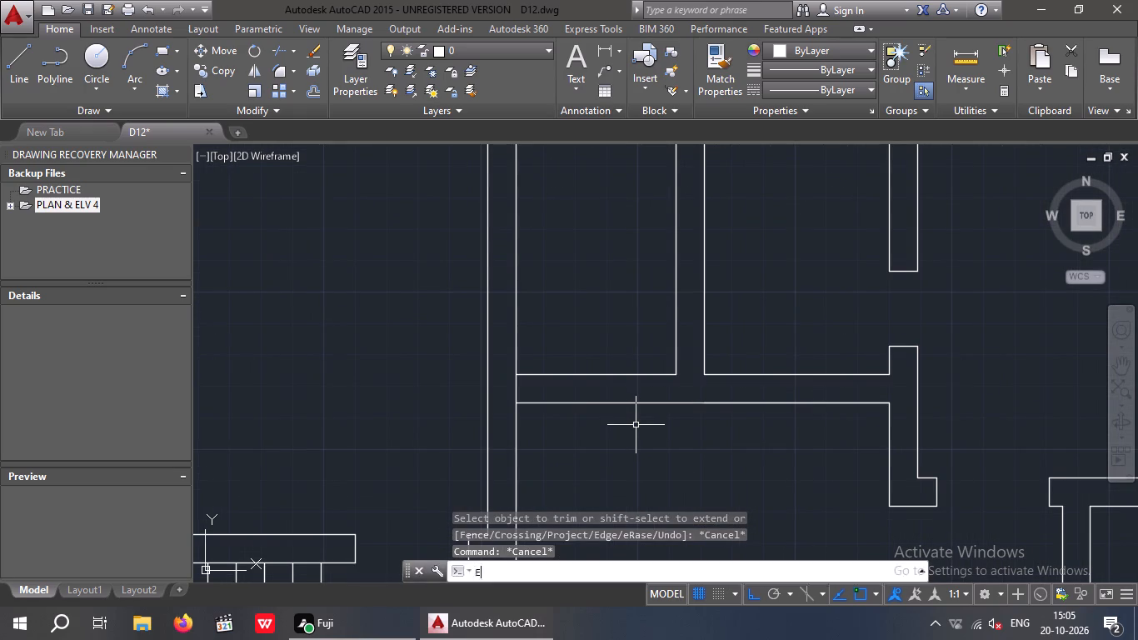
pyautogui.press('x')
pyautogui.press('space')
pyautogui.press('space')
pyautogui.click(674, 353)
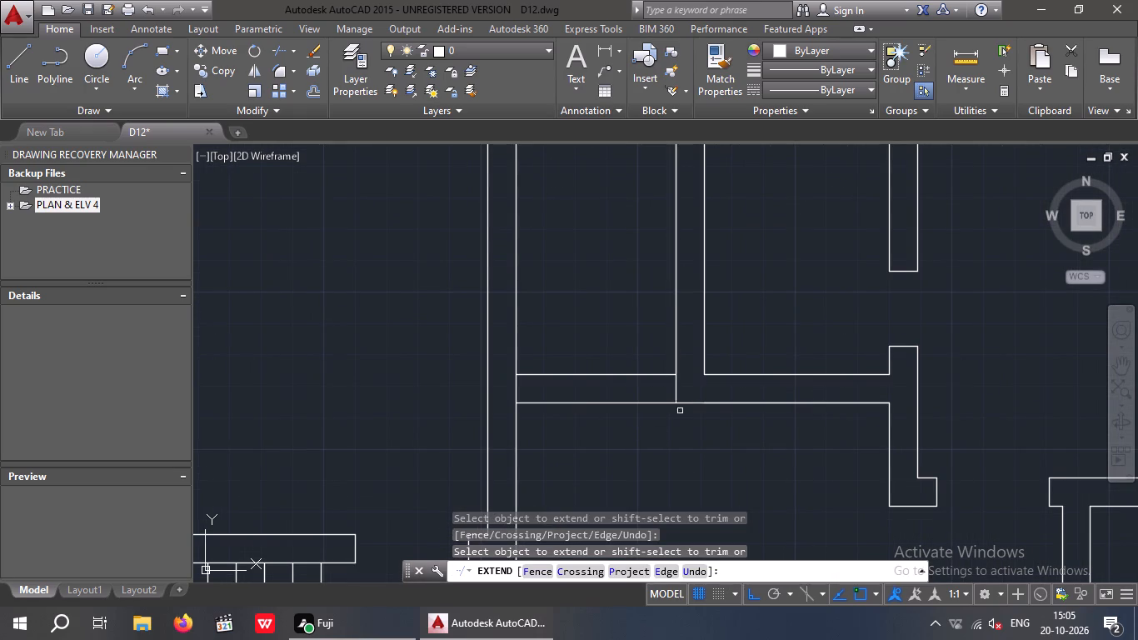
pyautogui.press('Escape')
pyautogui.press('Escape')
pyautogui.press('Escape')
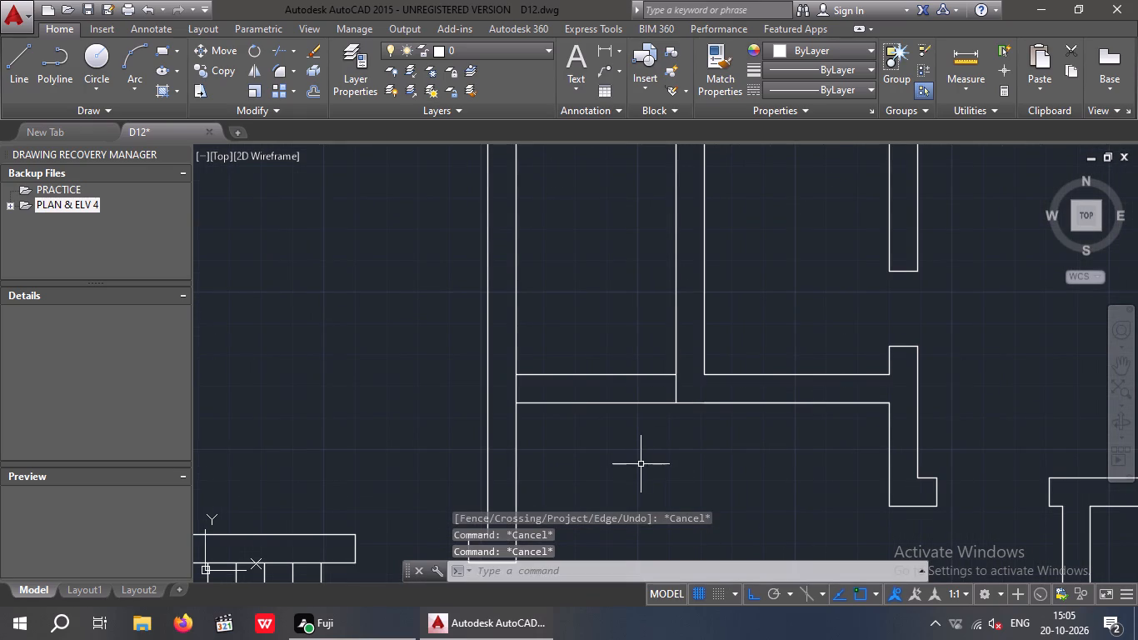
# Draw a vertical line from the midpoint of the left small room's top wall down to its bottom wall's outer line.
pyautogui.moveTo(598, 449); pyautogui.dragTo(611, 495, button='middle')
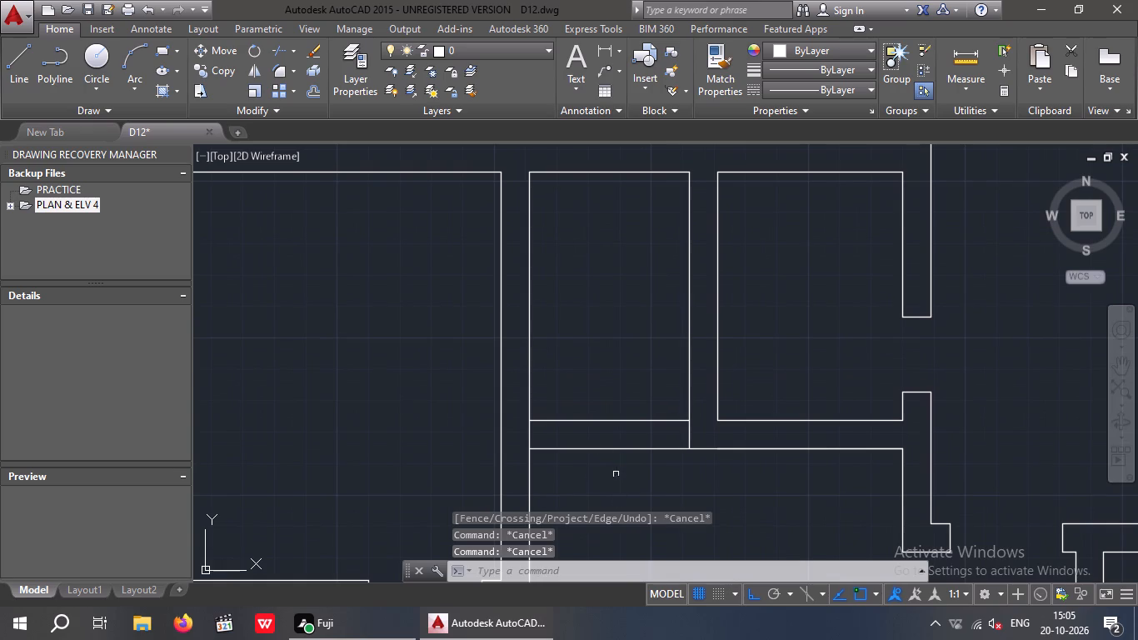
pyautogui.click(15, 50)
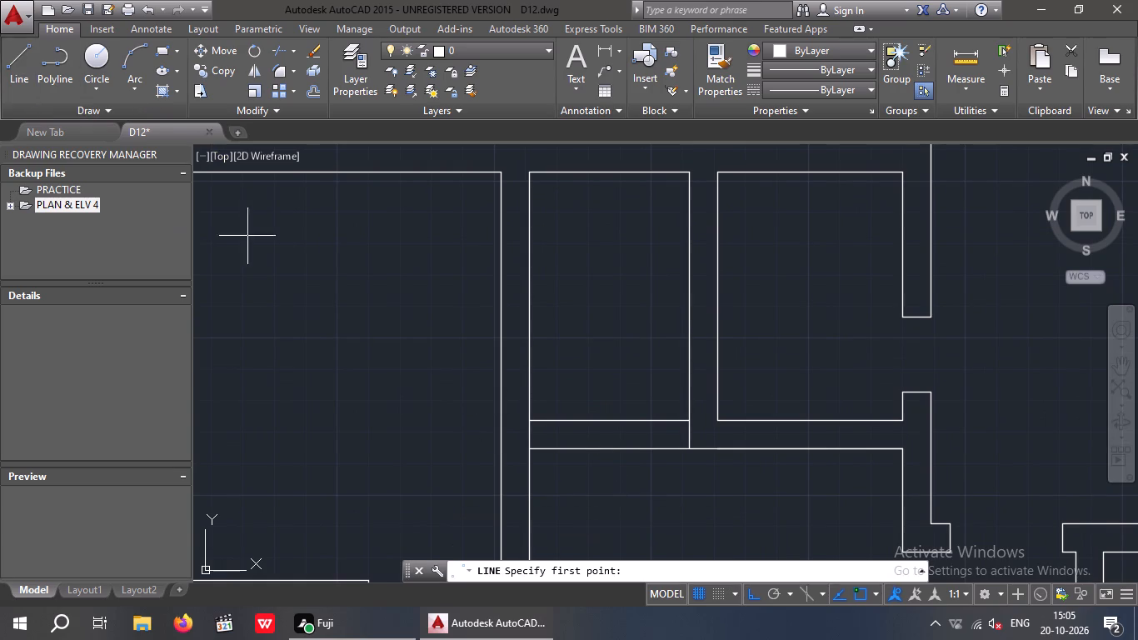
pyautogui.click(605, 172)
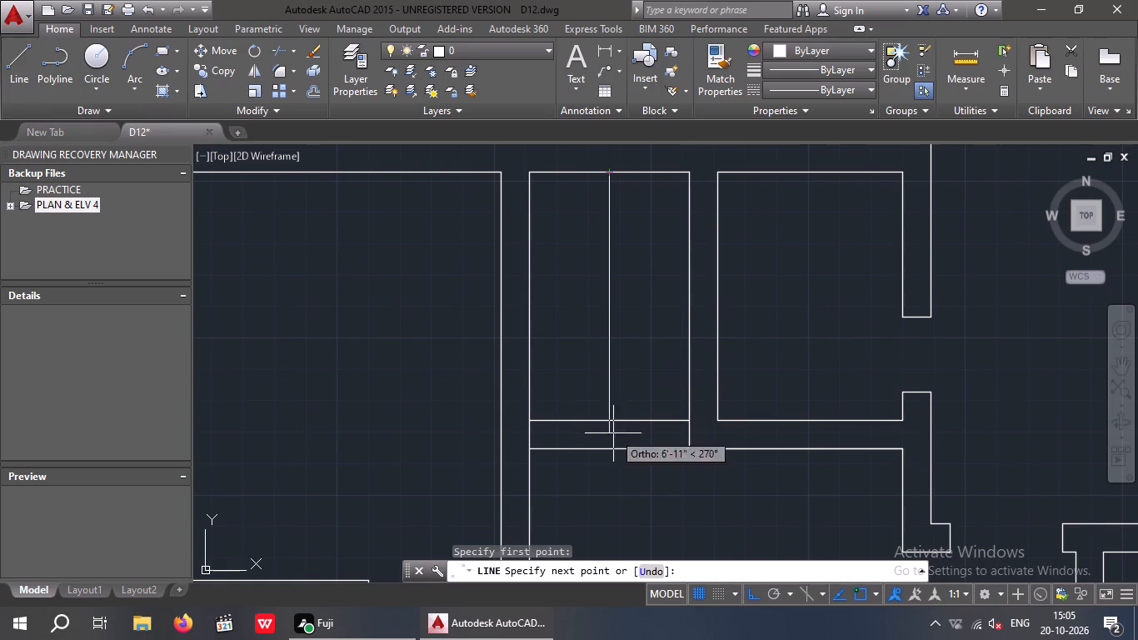
pyautogui.click(611, 451)
pyautogui.press('Escape')
pyautogui.press('Escape')
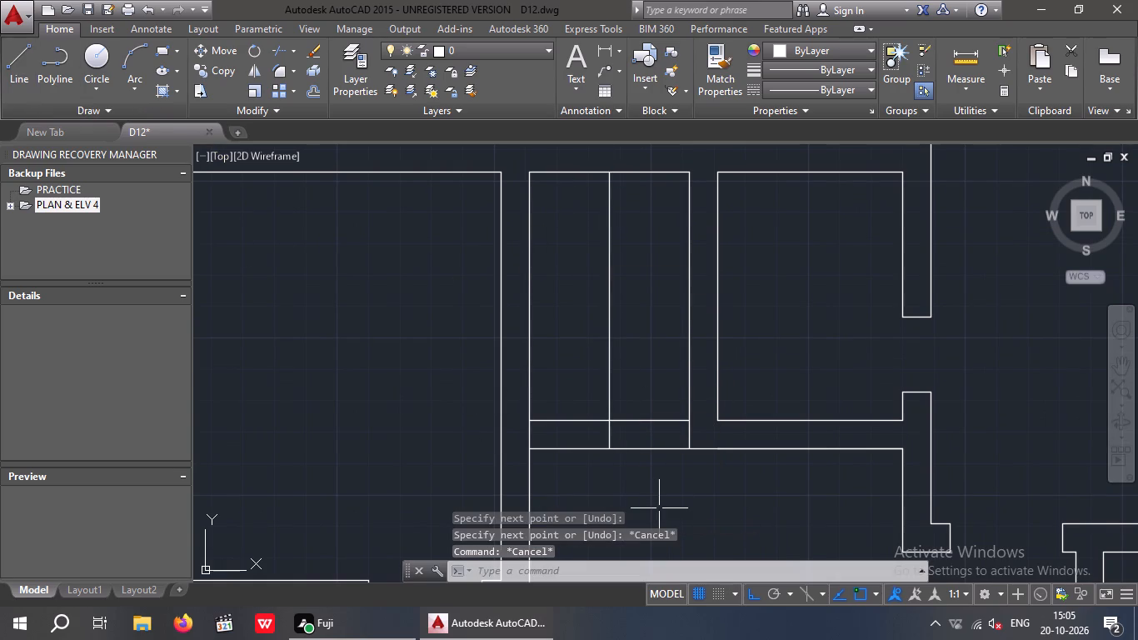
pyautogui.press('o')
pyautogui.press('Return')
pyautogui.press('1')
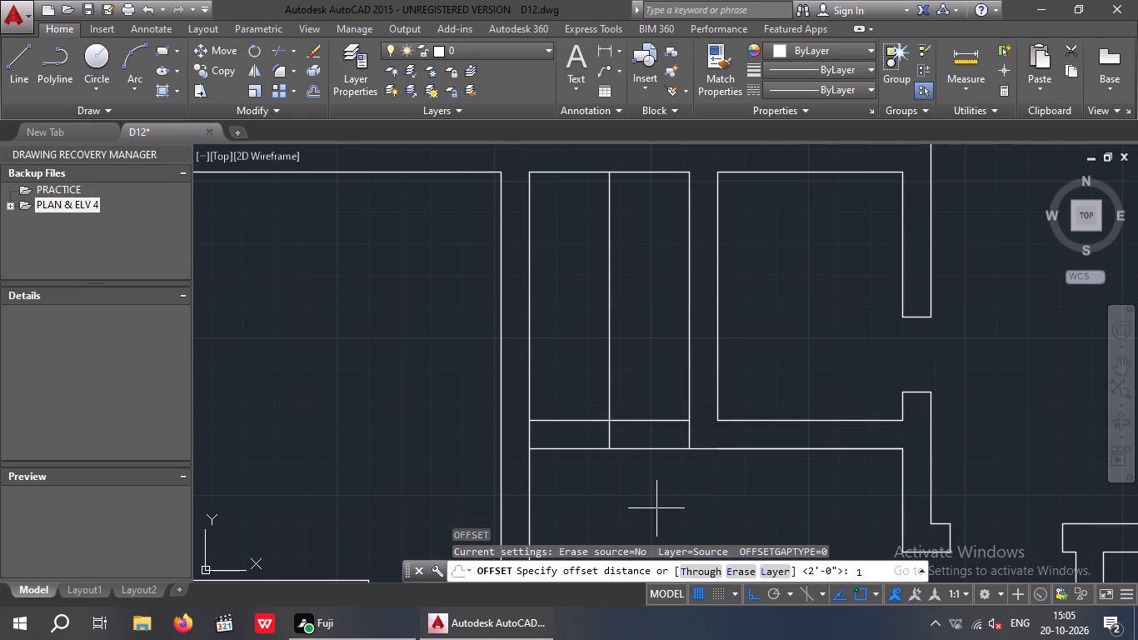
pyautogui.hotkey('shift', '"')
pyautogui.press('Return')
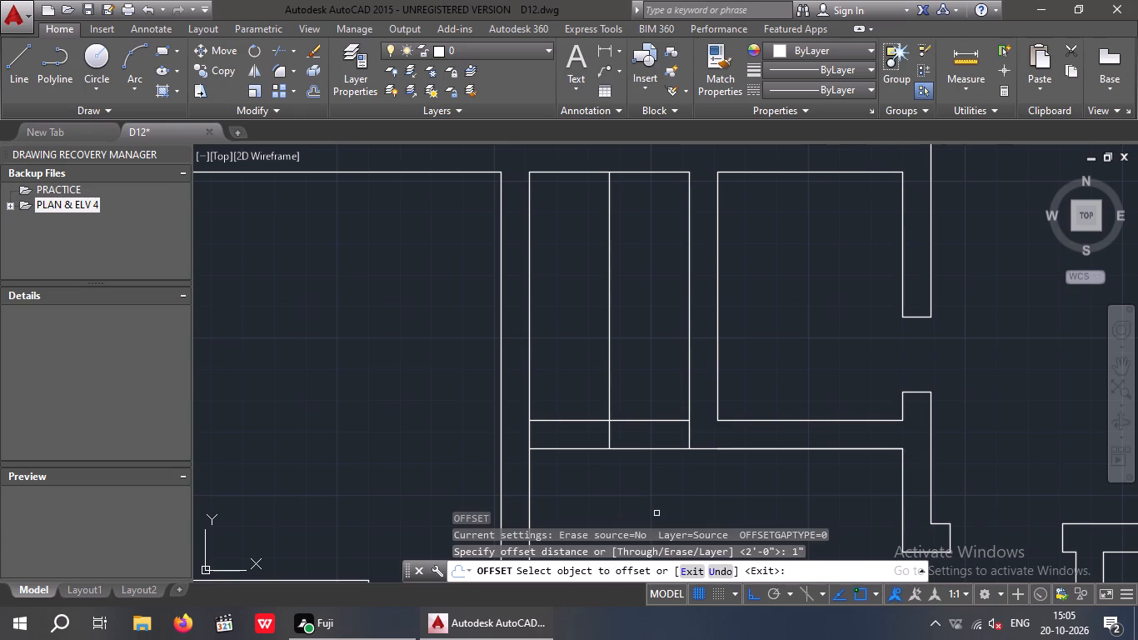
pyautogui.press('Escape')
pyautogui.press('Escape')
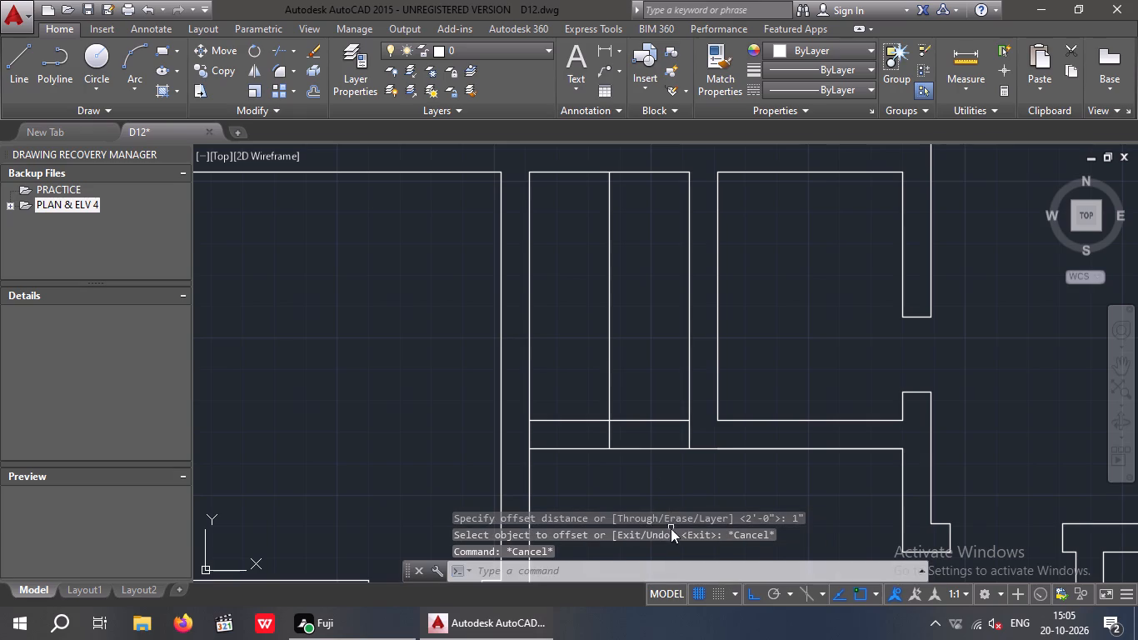
# Offset the vertical centre line 1' to both sides to mark the door width in the left small room.
pyautogui.press('o')
pyautogui.press('Return')
pyautogui.press('1')
pyautogui.press("'")
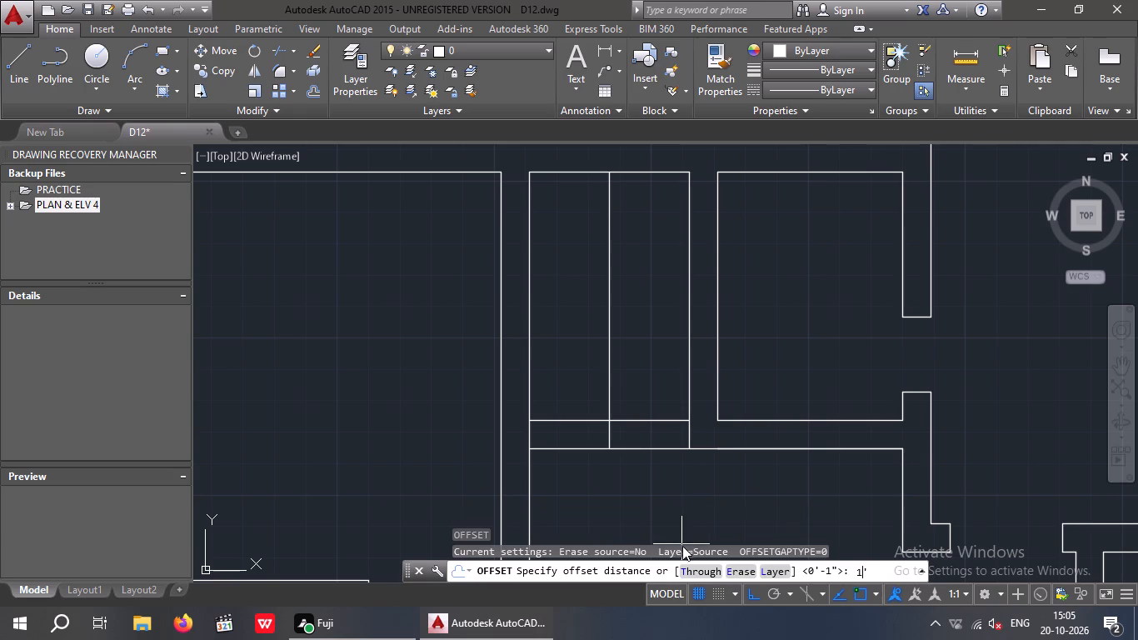
pyautogui.press('Return')
pyautogui.click(610, 377)
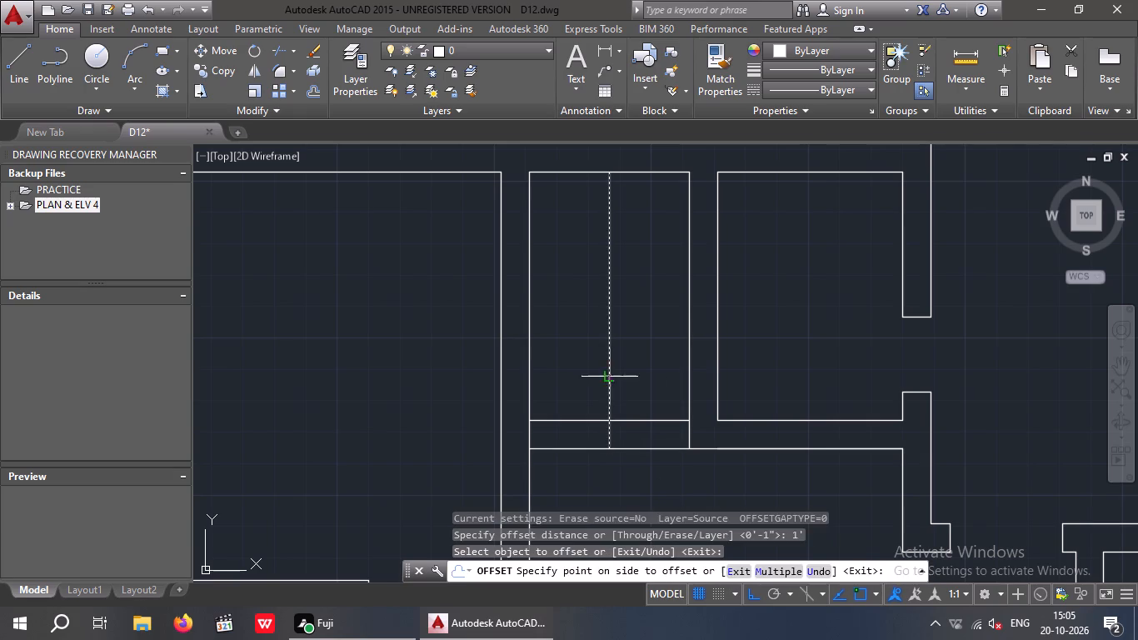
pyautogui.click(651, 380)
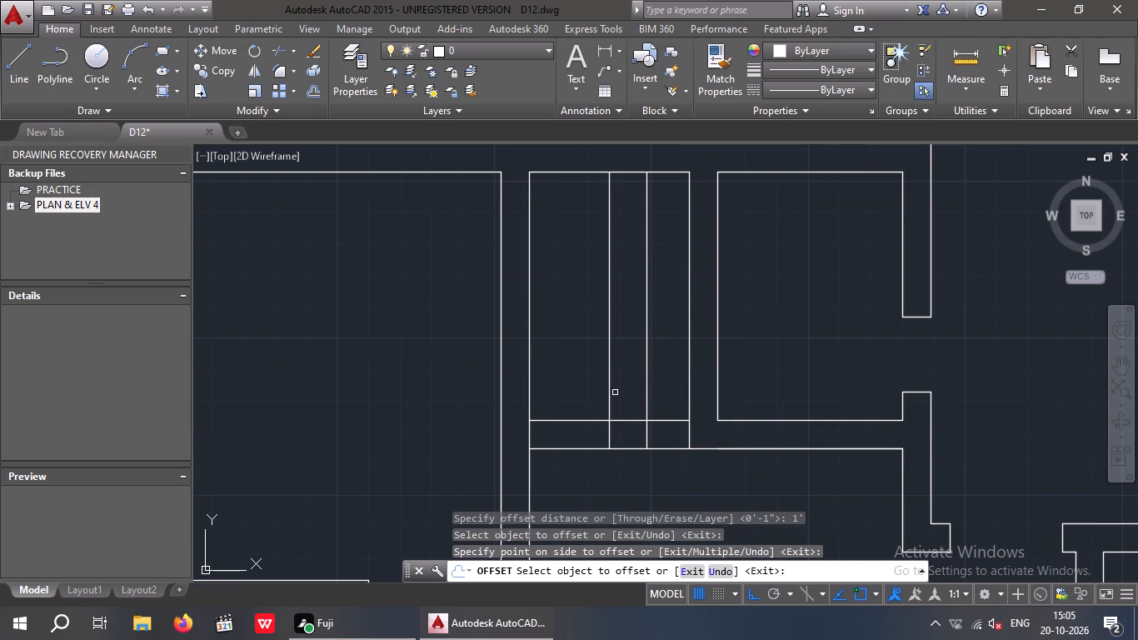
pyautogui.moveTo(609, 382); pyautogui.dragTo(591, 388)
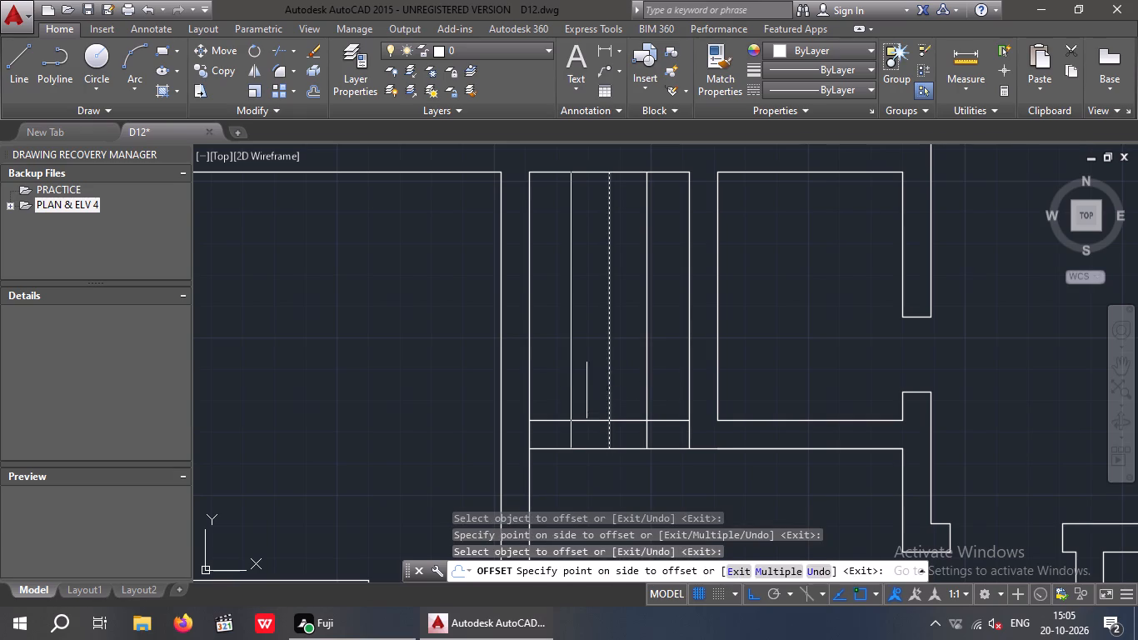
pyautogui.click(586, 390)
pyautogui.press('Escape')
pyautogui.press('Escape')
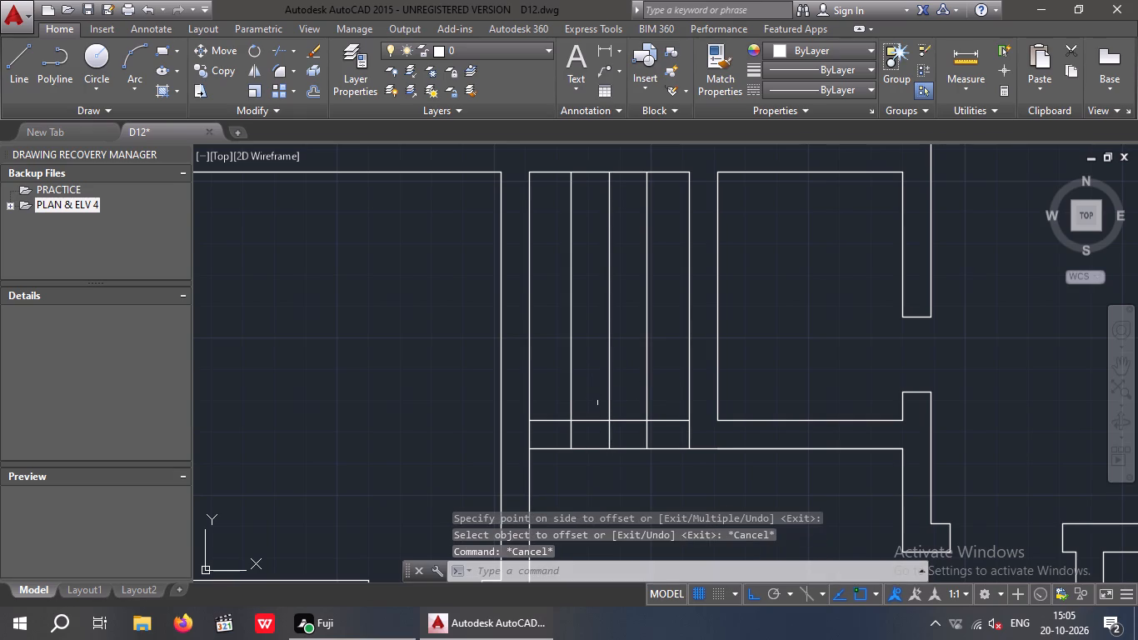
# Trim the three vertical lines to the wall thickness and cut the door opening in the left small room's bottom wall.
pyautogui.press('t')
pyautogui.press('r')
pyautogui.press('space')
pyautogui.press('space')
pyautogui.moveTo(660, 367); pyautogui.dragTo(615, 379)
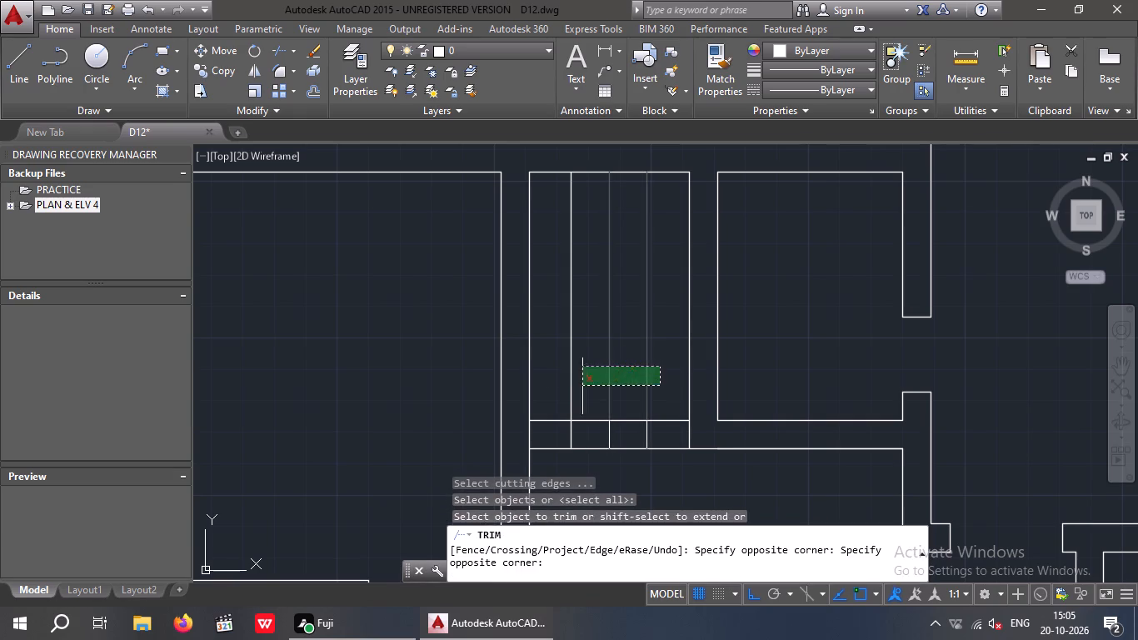
pyautogui.click(562, 387)
pyautogui.moveTo(633, 473); pyautogui.dragTo(623, 453)
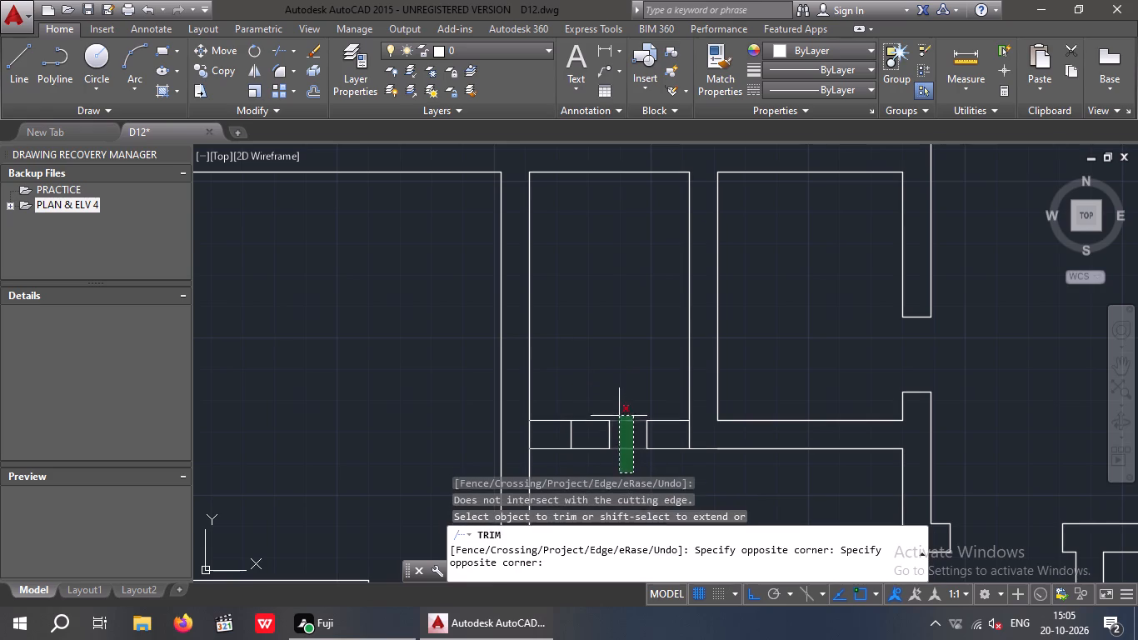
pyautogui.click(619, 414)
pyautogui.moveTo(606, 472); pyautogui.dragTo(592, 440)
pyautogui.click(589, 406)
pyautogui.press('Escape')
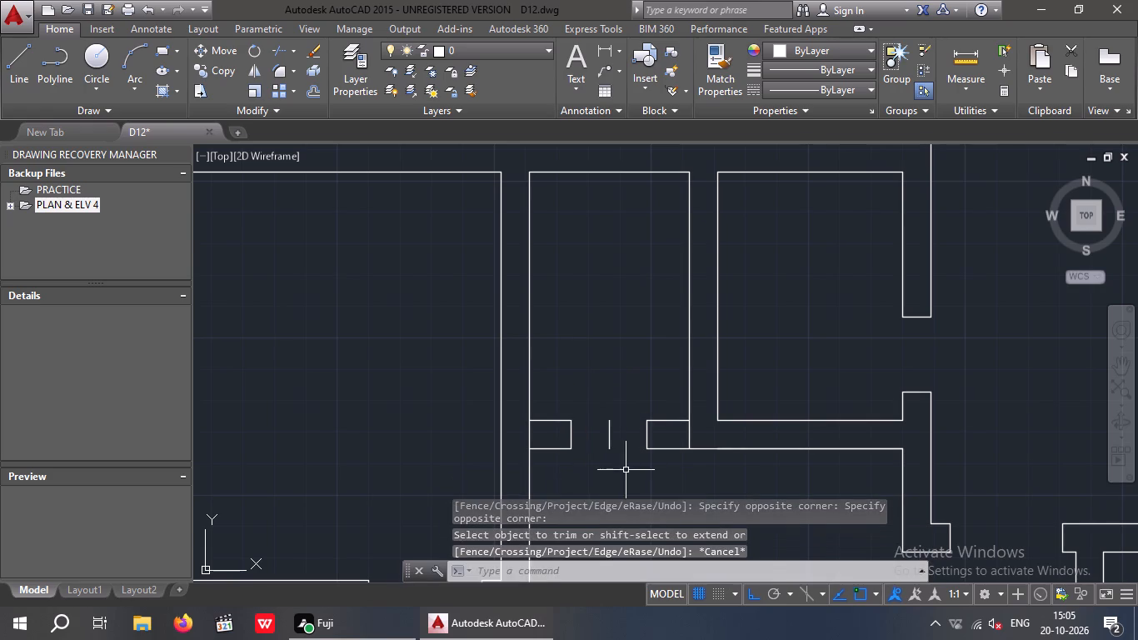
# Delete the leftover centre line segment inside the new door opening.
pyautogui.moveTo(626, 470); pyautogui.dragTo(594, 423)
pyautogui.click(590, 384)
pyautogui.press('Delete')
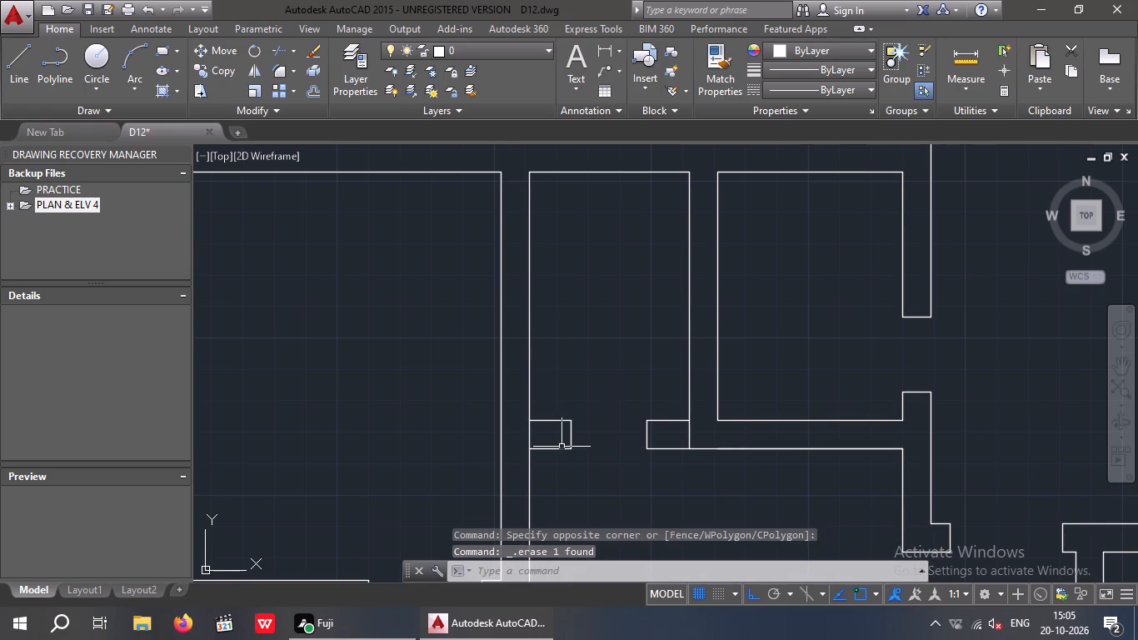
pyautogui.press('Escape')
pyautogui.press('Escape')
# Trim the overlapping wall lines on both sides of the new opening, where the bottom wall meets the side wall and partition.
pyautogui.press('t')
pyautogui.press('r')
pyautogui.press('space')
pyautogui.press('space')
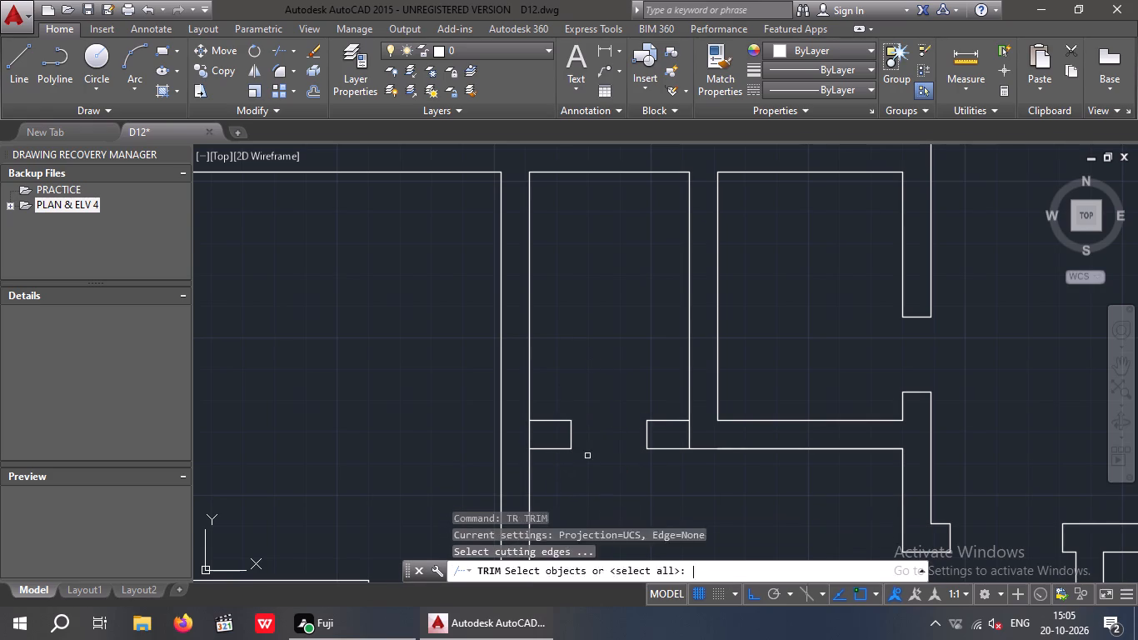
pyautogui.click(528, 436)
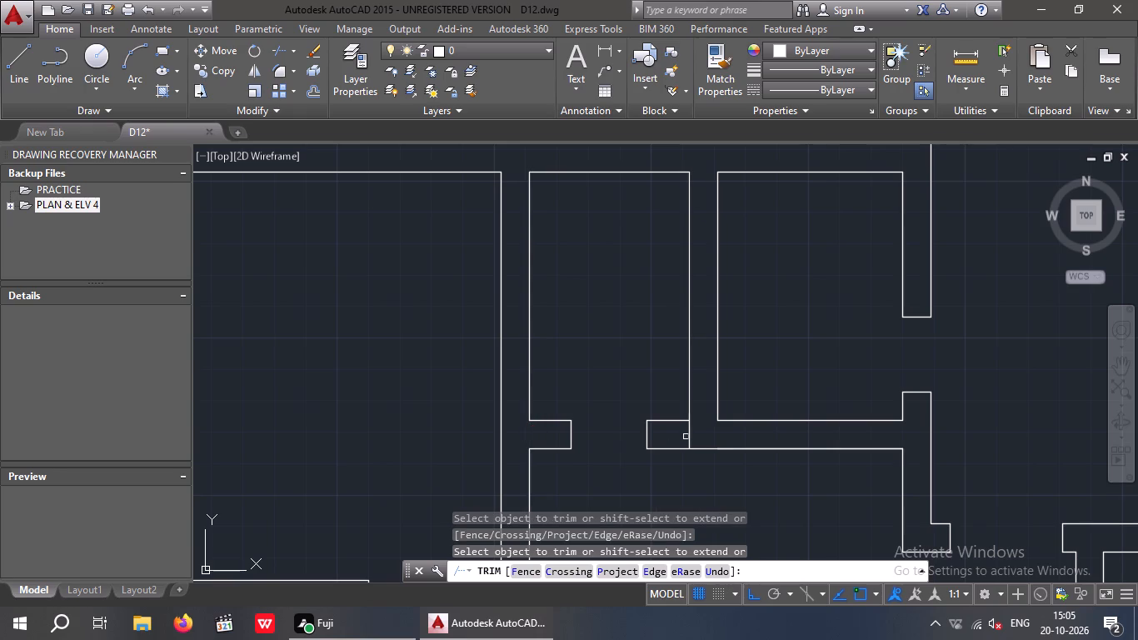
pyautogui.click(687, 435)
# Examine the whole floor plan and the left rooms' wall junctions for remaining overlapping lines.
pyautogui.moveTo(616, 459); pyautogui.dragTo(604, 430, button='middle')
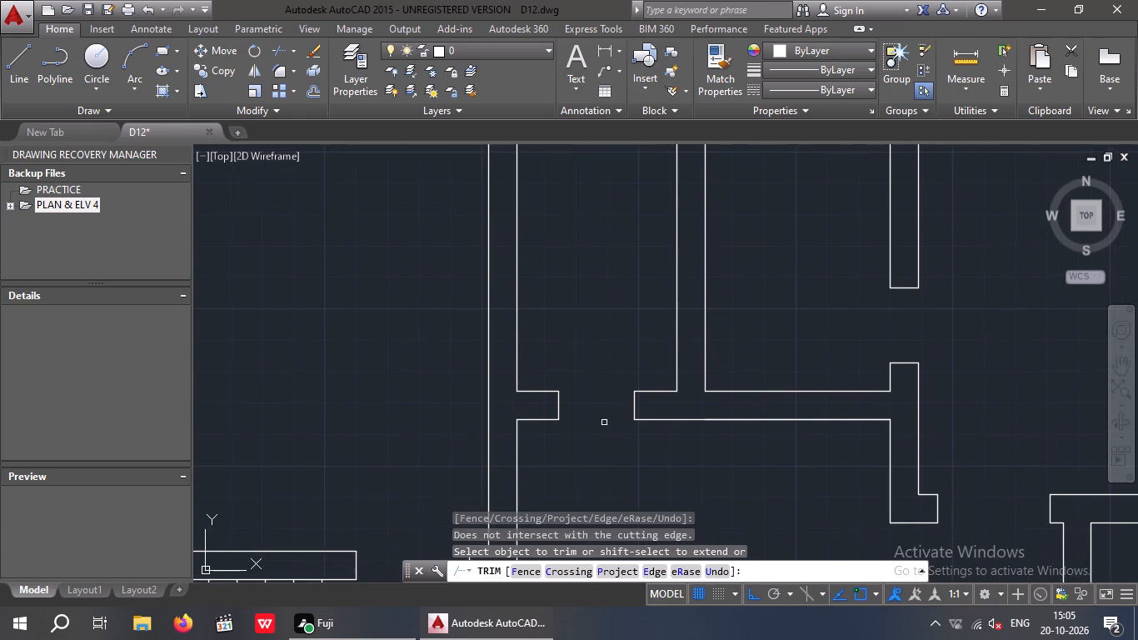
pyautogui.scroll(-2, 604, 422)
pyautogui.moveTo(611, 451); pyautogui.dragTo(619, 417, button='middle')
pyautogui.moveTo(609, 442); pyautogui.dragTo(626, 406, button='middle')
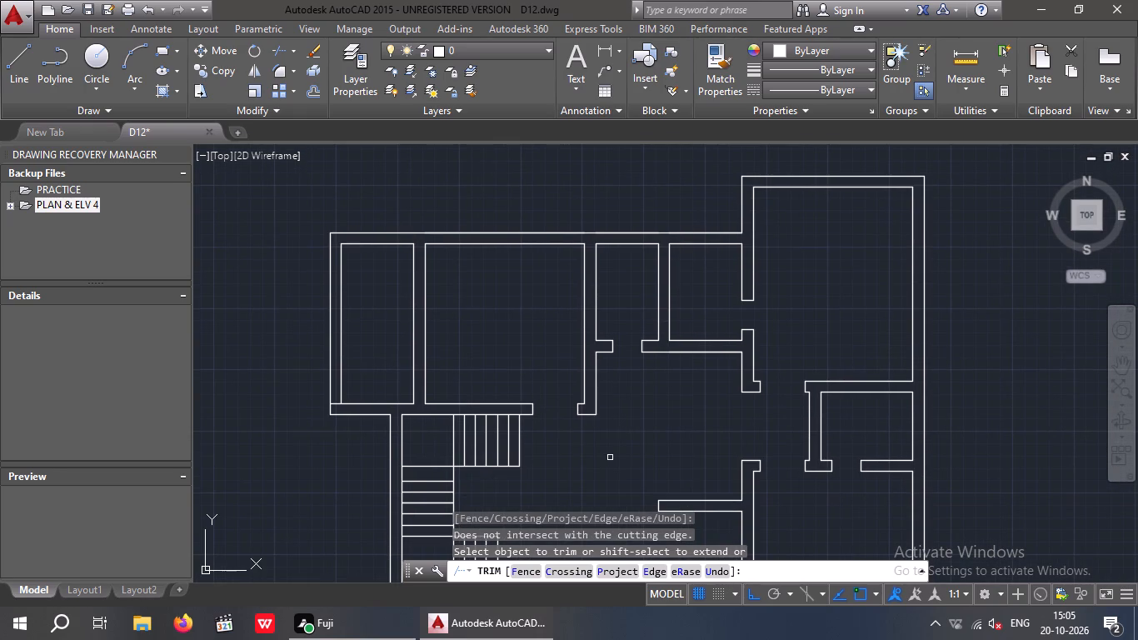
pyautogui.moveTo(627, 445); pyautogui.dragTo(654, 421, button='middle')
pyautogui.scroll(-2, 652, 421)
pyautogui.moveTo(641, 451); pyautogui.dragTo(631, 363, button='middle')
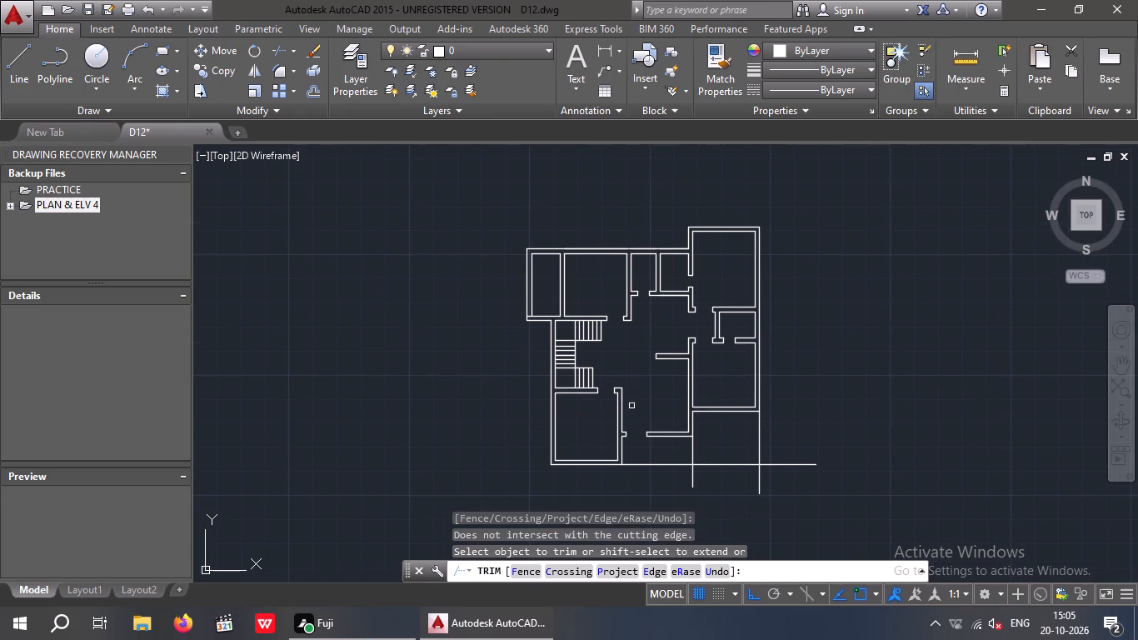
pyautogui.moveTo(631, 362); pyautogui.dragTo(626, 409, button='middle')
pyautogui.scroll(2, 625, 380)
pyautogui.moveTo(617, 378); pyautogui.dragTo(665, 421, button='middle')
pyautogui.scroll(3, 532, 366)
pyautogui.moveTo(547, 366); pyautogui.dragTo(641, 365, button='middle')
pyautogui.scroll(-2, 634, 365)
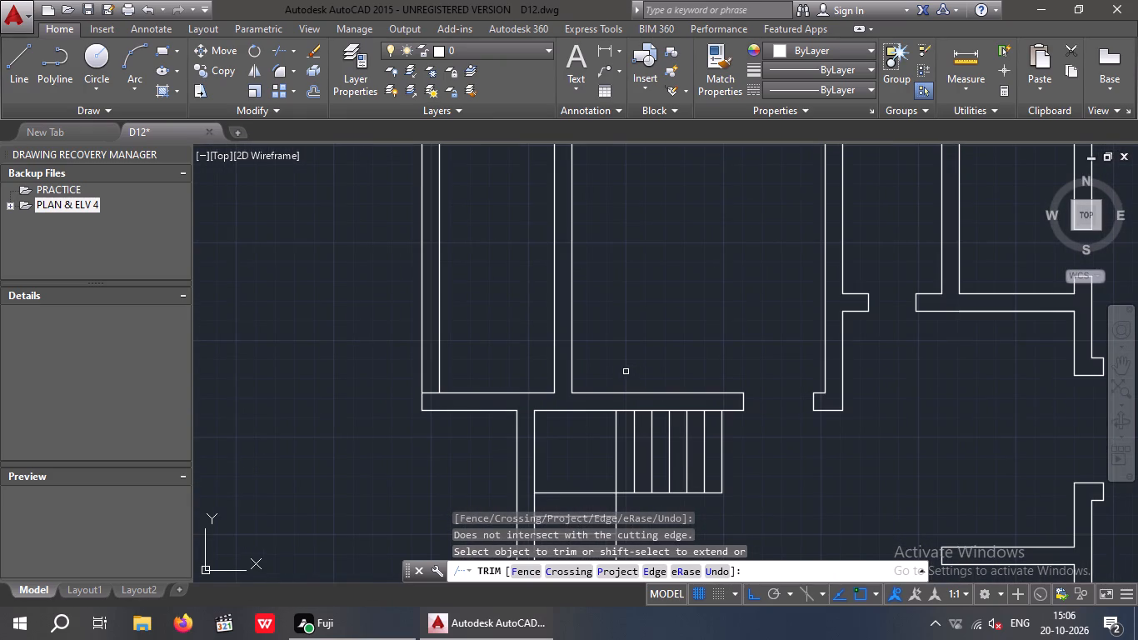